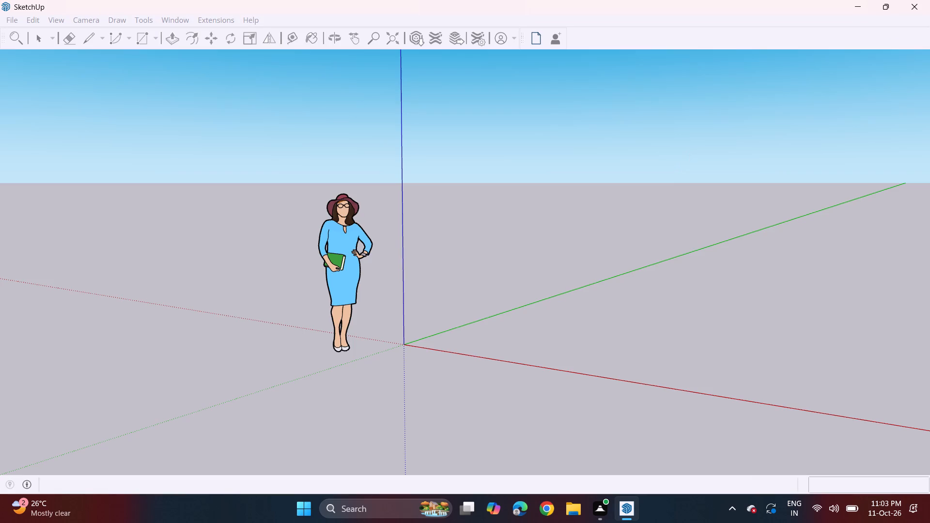
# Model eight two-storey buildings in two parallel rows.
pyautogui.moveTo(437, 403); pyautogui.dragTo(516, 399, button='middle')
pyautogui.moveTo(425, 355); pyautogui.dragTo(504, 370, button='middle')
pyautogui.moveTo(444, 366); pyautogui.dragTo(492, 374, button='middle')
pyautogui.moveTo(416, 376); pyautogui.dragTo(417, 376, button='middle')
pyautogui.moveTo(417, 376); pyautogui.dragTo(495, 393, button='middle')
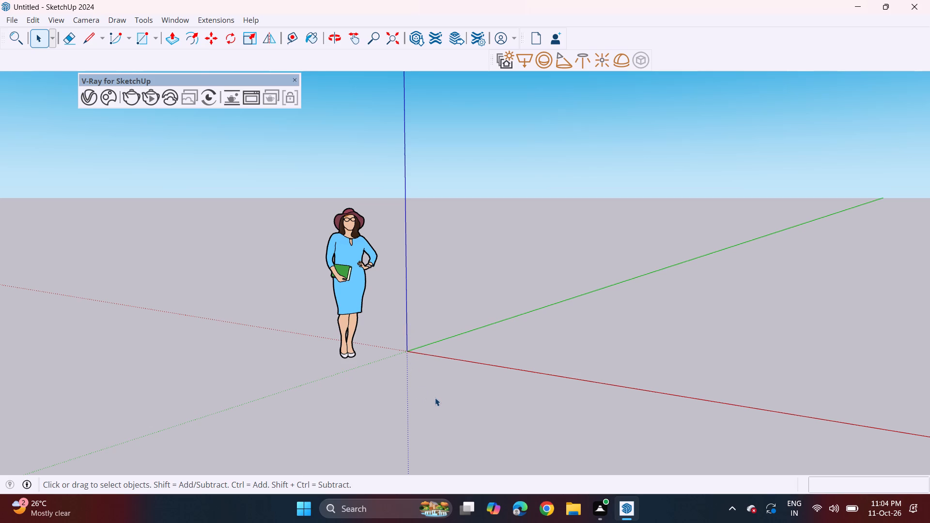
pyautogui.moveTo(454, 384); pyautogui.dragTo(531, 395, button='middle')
# Draw a large freehand rectangle on the ground plane between the red and green axes, away from the origin.
pyautogui.moveTo(288, 370); pyautogui.dragTo(527, 416, button='middle')
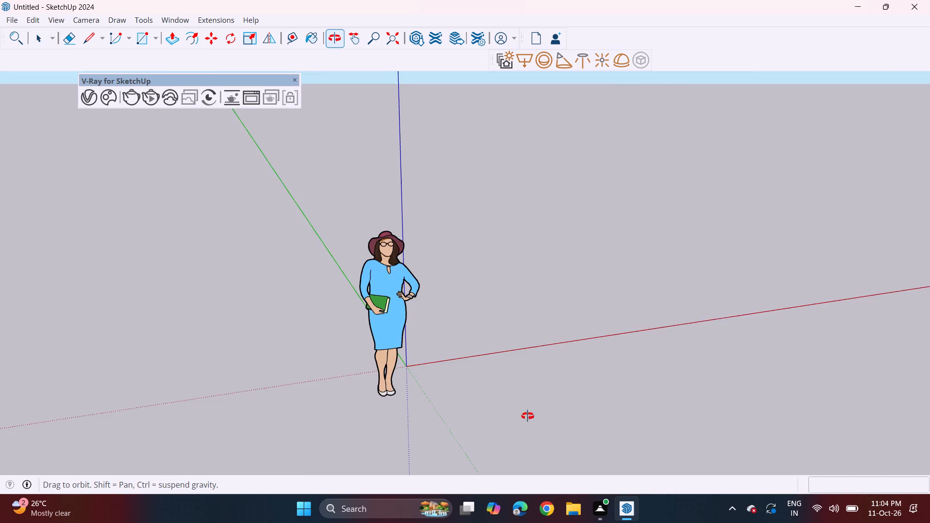
pyautogui.moveTo(527, 416); pyautogui.dragTo(528, 394, button='middle')
pyautogui.keyDown('shift'); pyautogui.moveTo(542, 345); pyautogui.dragTo(408, 392, button='middle'); pyautogui.keyUp('shift')
pyautogui.moveTo(555, 321); pyautogui.dragTo(457, 341, button='middle')
pyautogui.keyDown('shift'); pyautogui.moveTo(595, 266); pyautogui.dragTo(389, 347, button='middle'); pyautogui.keyUp('shift')
pyautogui.moveTo(388, 346); pyautogui.dragTo(388, 341, button='middle')
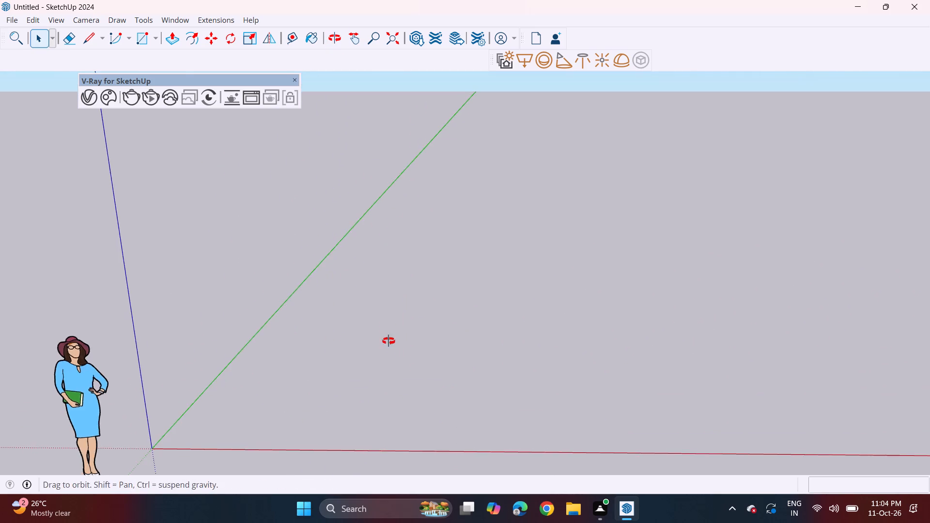
pyautogui.moveTo(388, 341); pyautogui.dragTo(400, 316, button='middle')
pyautogui.moveTo(363, 342); pyautogui.dragTo(434, 295, button='middle')
pyautogui.keyDown('shift'); pyautogui.moveTo(461, 325); pyautogui.dragTo(367, 406, button='middle'); pyautogui.keyUp('shift')
pyautogui.scroll(-8, 306, 401)
pyautogui.keyDown('shift'); pyautogui.moveTo(412, 394); pyautogui.dragTo(380, 357, button='middle'); pyautogui.keyUp('shift')
pyautogui.scroll(-2, 360, 337)
pyautogui.click(148, 39)
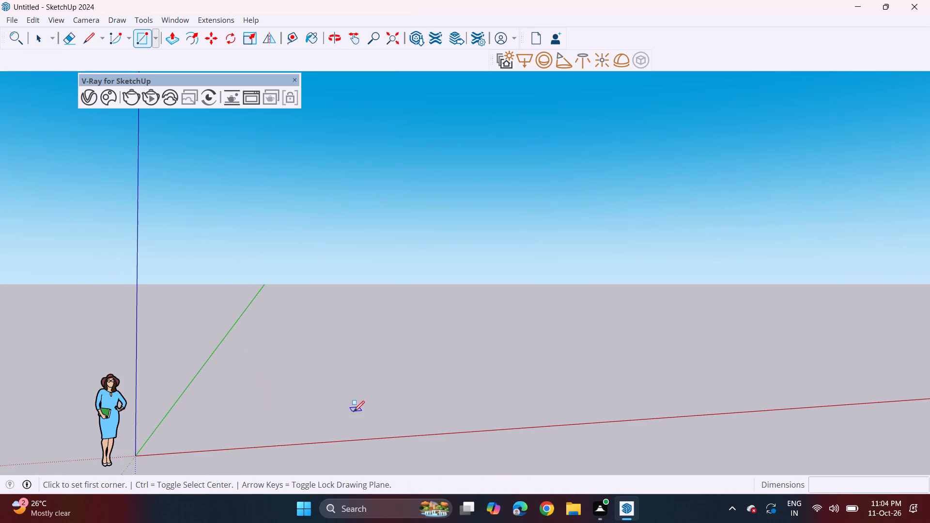
pyautogui.click(361, 385)
pyautogui.moveTo(419, 367); pyautogui.dragTo(390, 453, button='middle')
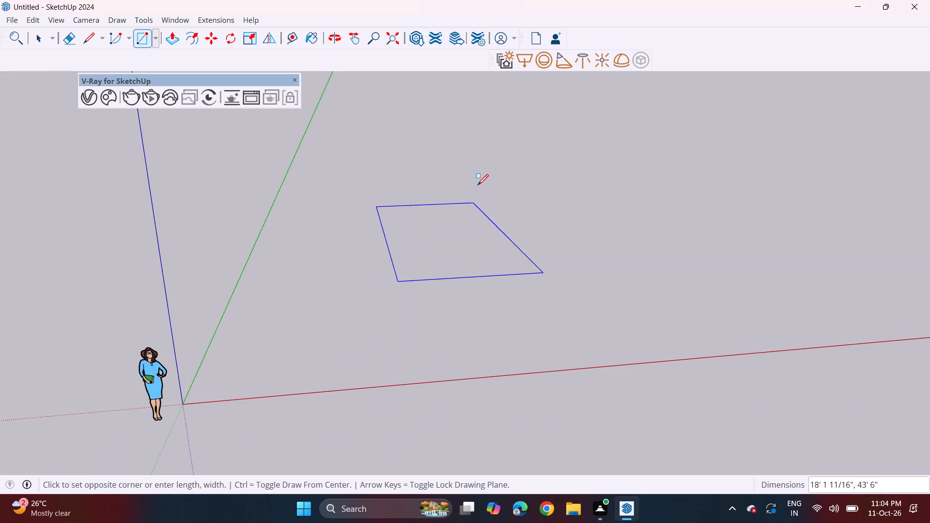
pyautogui.click(483, 153)
# Extrude the rectangle upward about 4 1/8" into a thin floor slab.
pyautogui.moveTo(499, 241); pyautogui.dragTo(388, 252, button='middle')
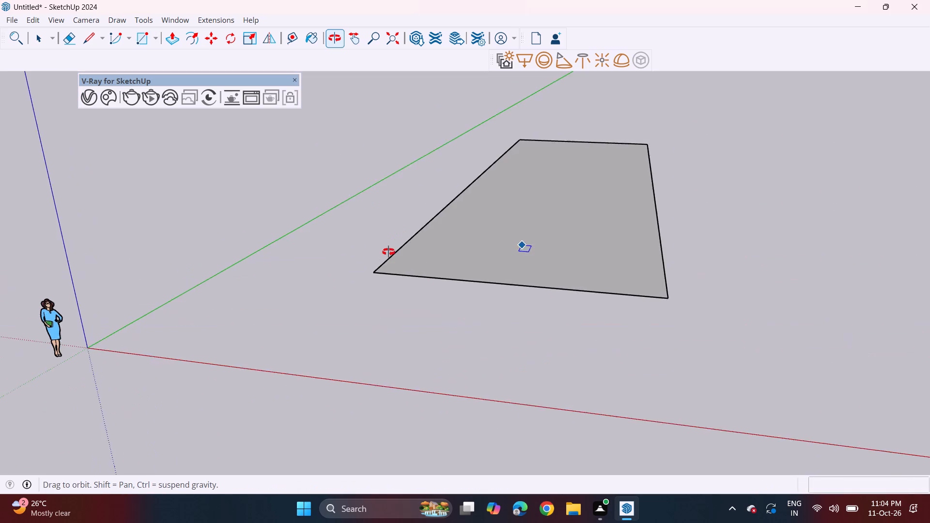
pyautogui.moveTo(388, 252); pyautogui.dragTo(396, 240, button='middle')
pyautogui.moveTo(482, 251); pyautogui.dragTo(533, 244, button='middle')
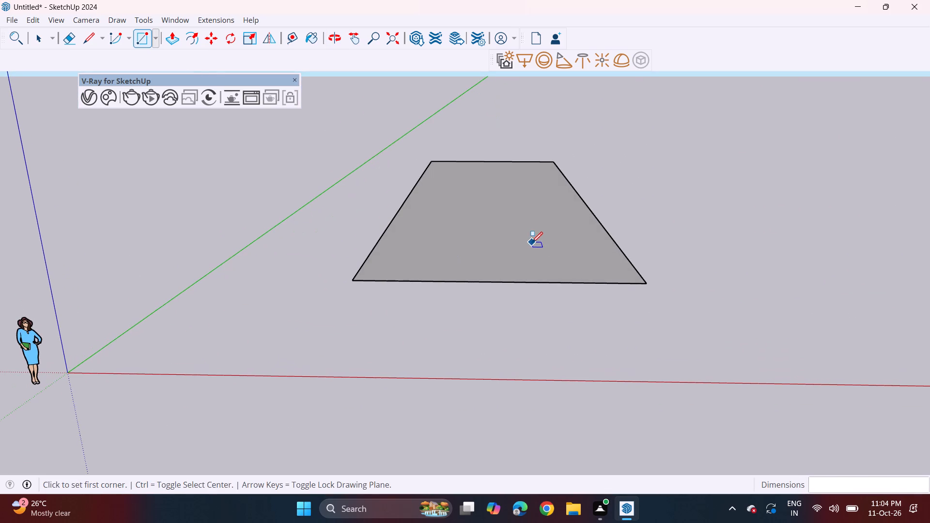
pyautogui.press('space')
pyautogui.press('p')
pyautogui.moveTo(504, 257); pyautogui.dragTo(502, 252)
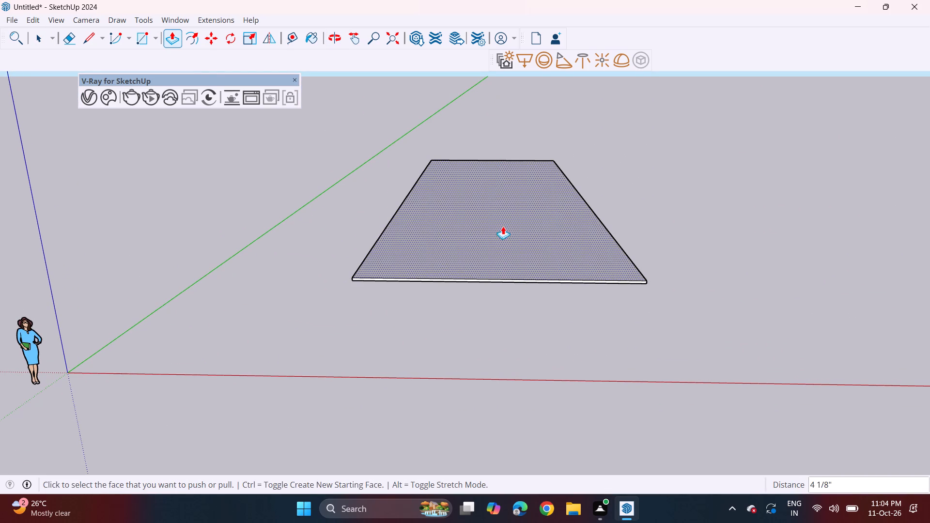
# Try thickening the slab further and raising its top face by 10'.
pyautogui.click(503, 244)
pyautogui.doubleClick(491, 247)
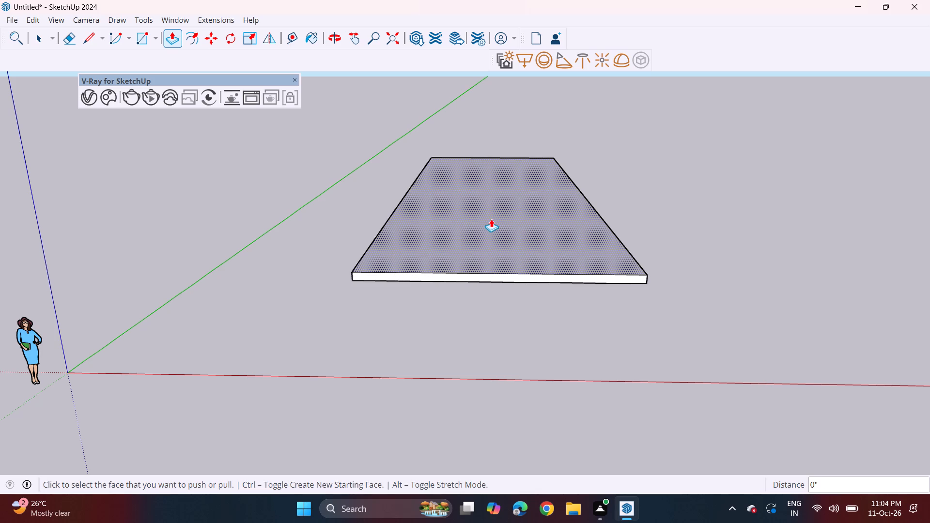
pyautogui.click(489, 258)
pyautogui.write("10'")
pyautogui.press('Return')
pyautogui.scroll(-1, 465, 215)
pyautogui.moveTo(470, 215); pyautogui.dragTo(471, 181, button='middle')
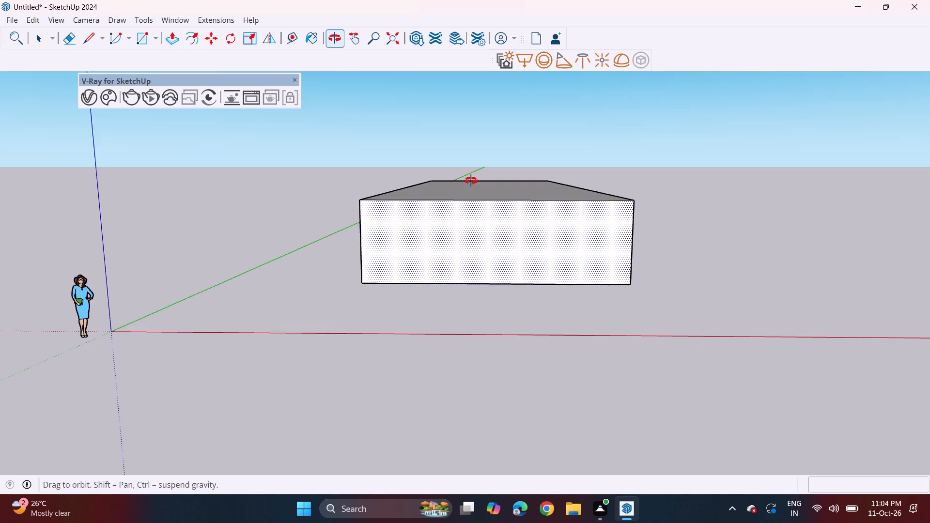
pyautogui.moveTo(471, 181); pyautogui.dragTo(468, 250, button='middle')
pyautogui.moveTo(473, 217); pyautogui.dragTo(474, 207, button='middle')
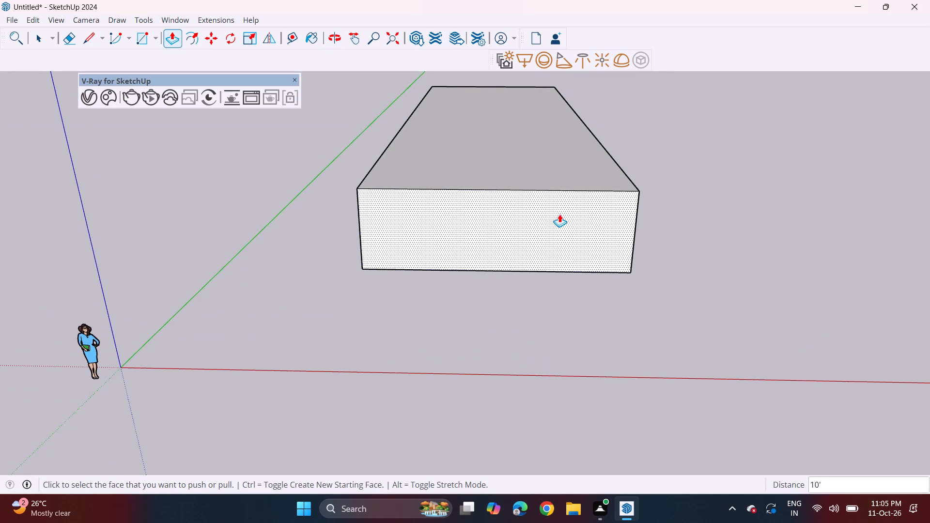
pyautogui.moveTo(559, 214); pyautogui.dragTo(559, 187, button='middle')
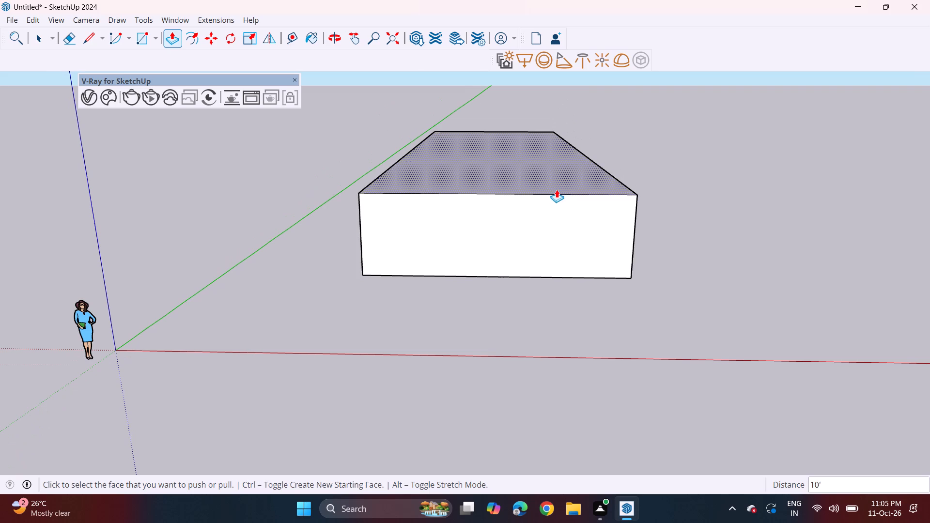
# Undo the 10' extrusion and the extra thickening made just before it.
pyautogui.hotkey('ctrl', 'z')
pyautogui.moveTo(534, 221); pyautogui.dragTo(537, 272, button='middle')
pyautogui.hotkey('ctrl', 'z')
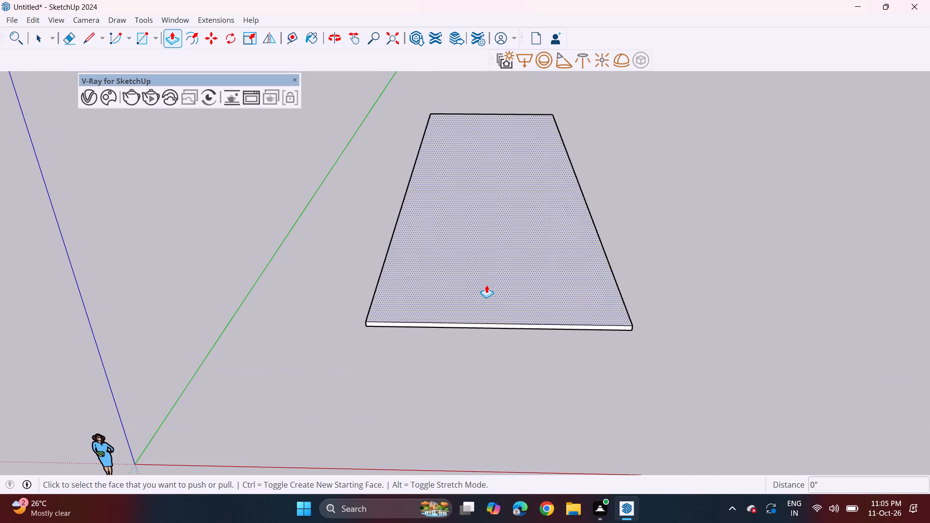
# Offset the border of the slab's top face inward by about 6 13/16" for the outer wall outline.
pyautogui.scroll(2, 485, 285)
pyautogui.click(189, 36)
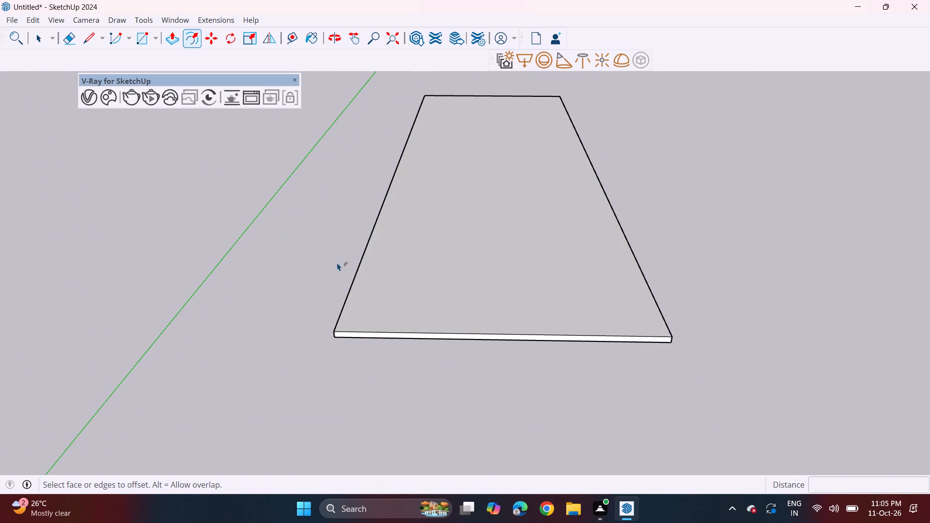
pyautogui.click(361, 271)
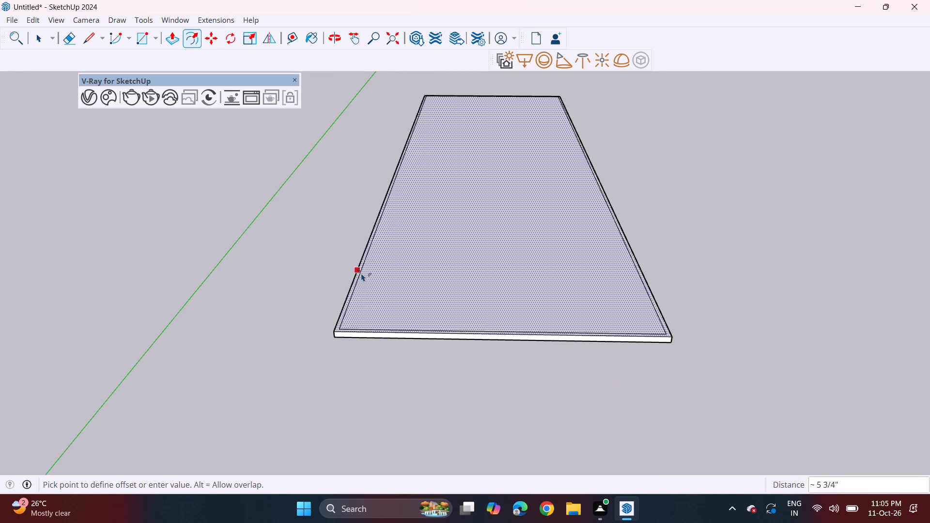
pyautogui.click(359, 277)
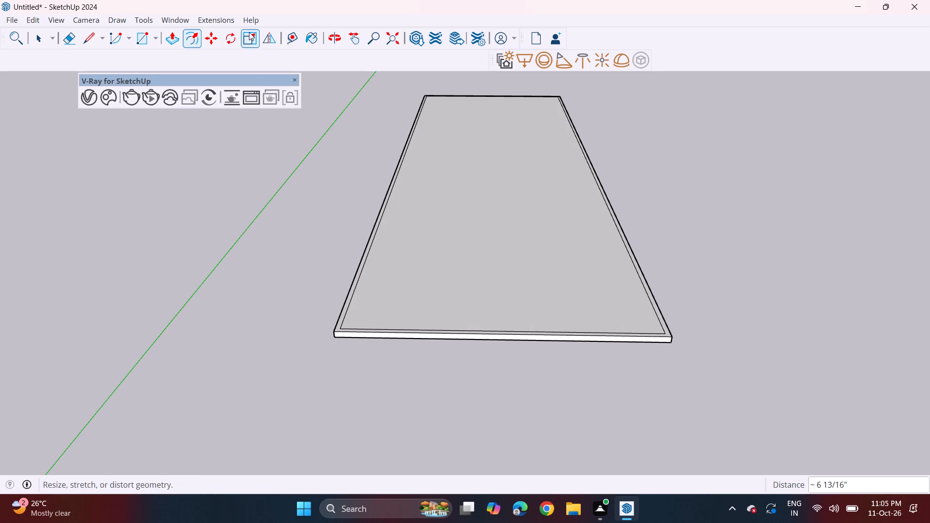
# Draw stepped lines from the slab's left edge to its front edge, about 4' 3", 15' 3", 9' 11" and 20' 8" long.
pyautogui.click(179, 43)
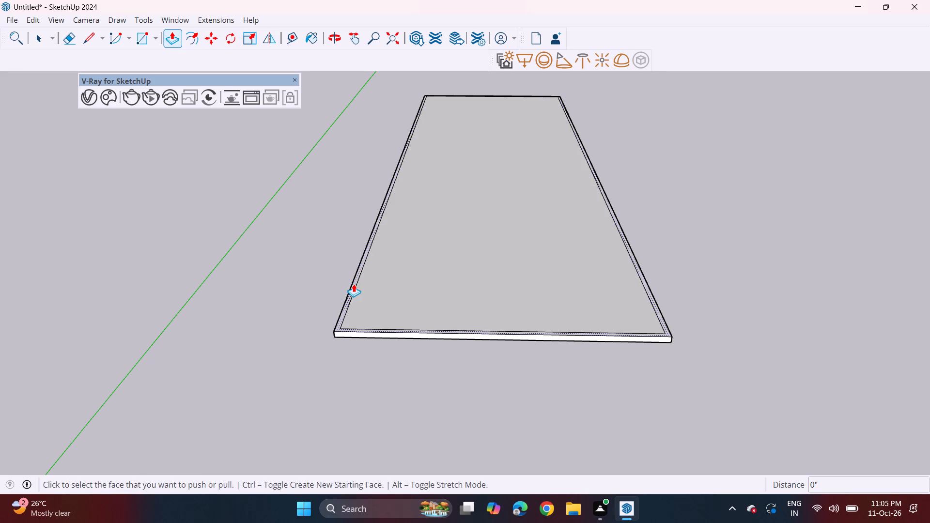
pyautogui.click(92, 39)
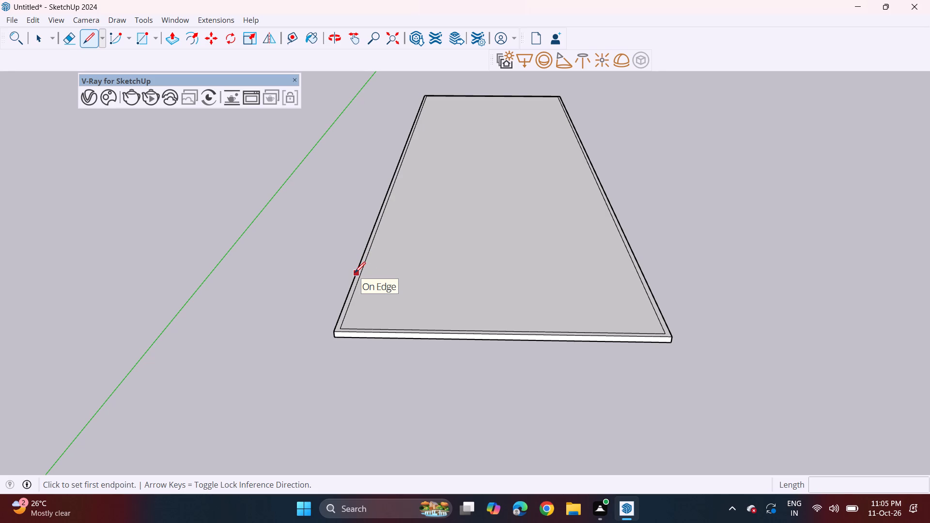
pyautogui.click(341, 305)
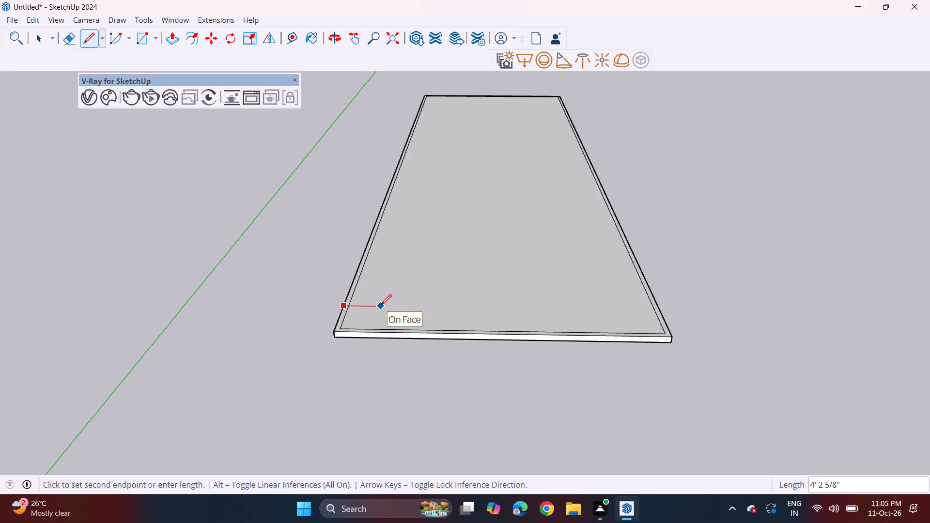
pyautogui.click(381, 305)
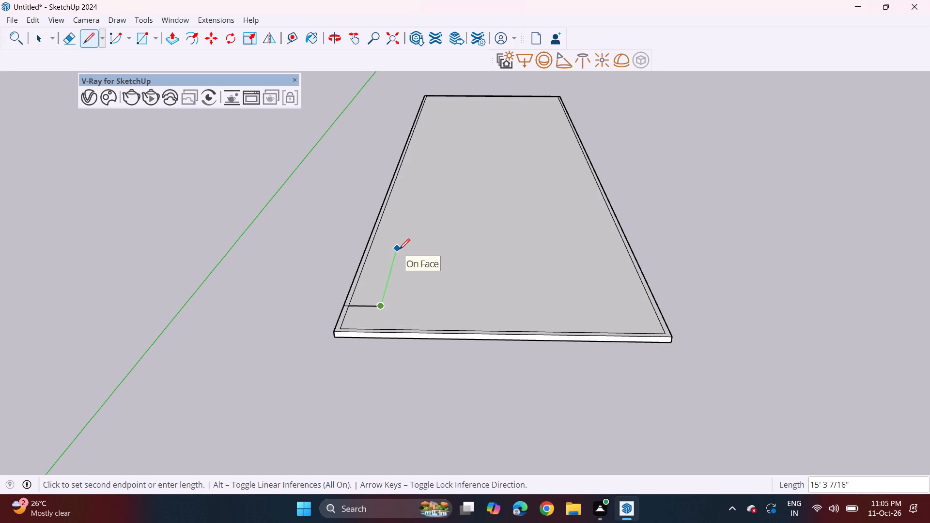
pyautogui.click(399, 249)
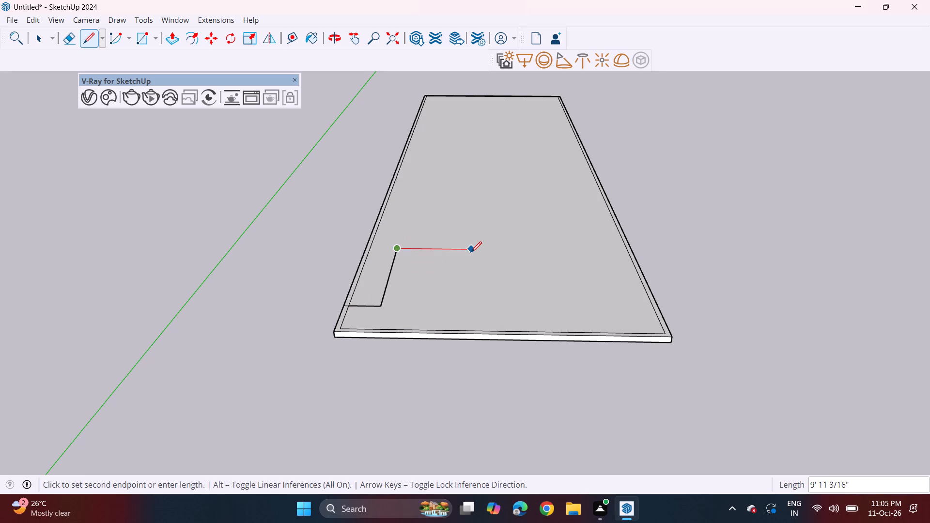
pyautogui.click(471, 252)
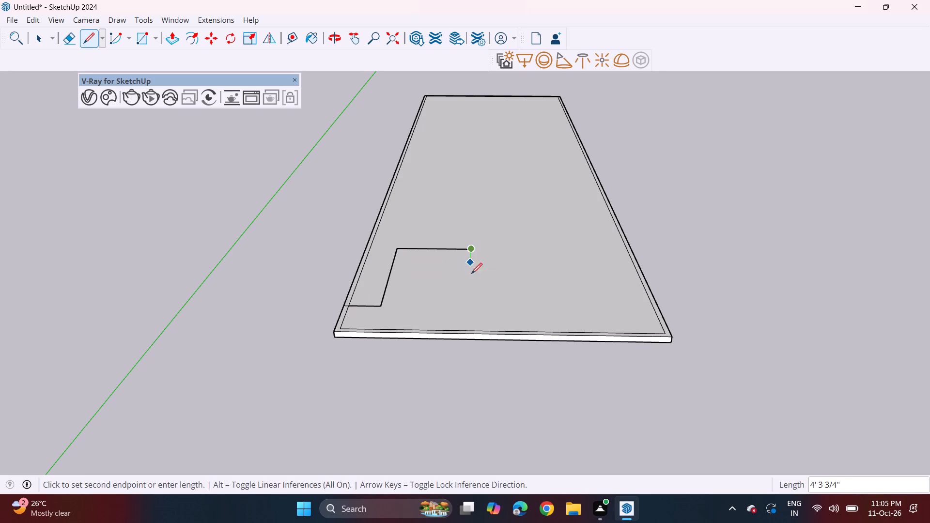
pyautogui.click(466, 335)
# Beside the first outline, draw a narrow second room outline about 5' 4" wide and 20' 8" deep, ending at the front edge.
pyautogui.click(476, 334)
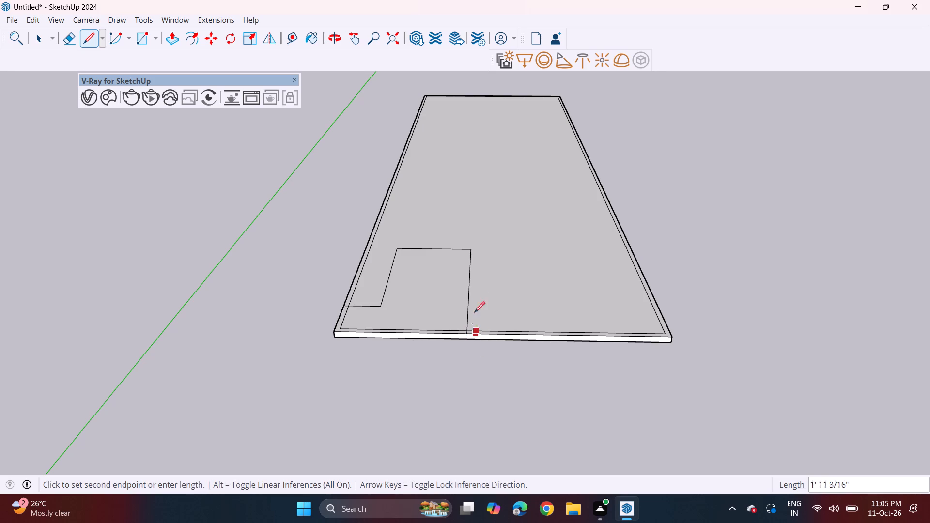
pyautogui.click(479, 250)
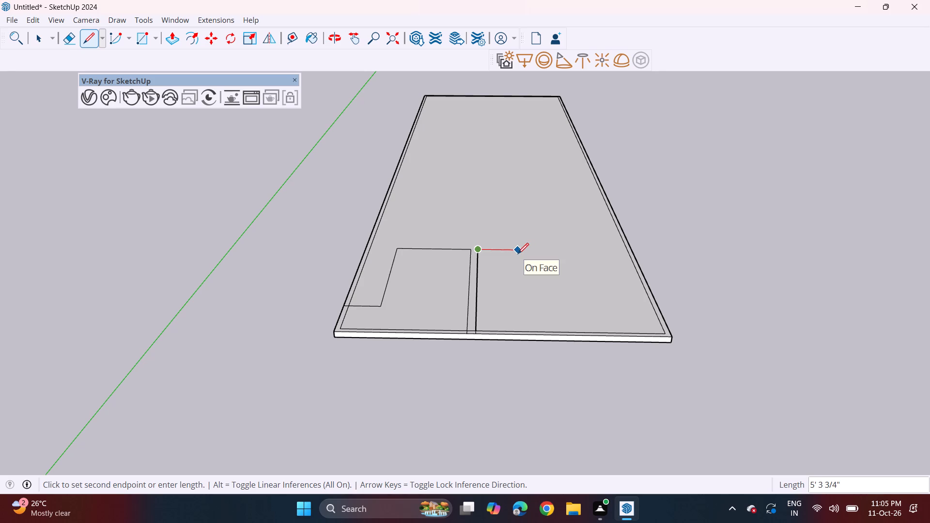
pyautogui.click(518, 254)
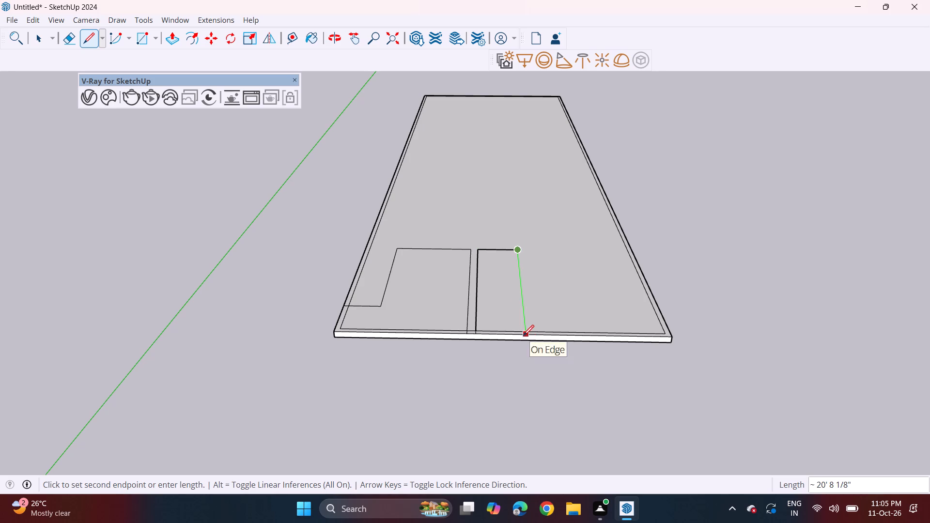
pyautogui.click(523, 336)
# Outline the third room with a line about 20' 8" in from the front edge and one about 14' 4" across to the right edge.
pyautogui.click(535, 335)
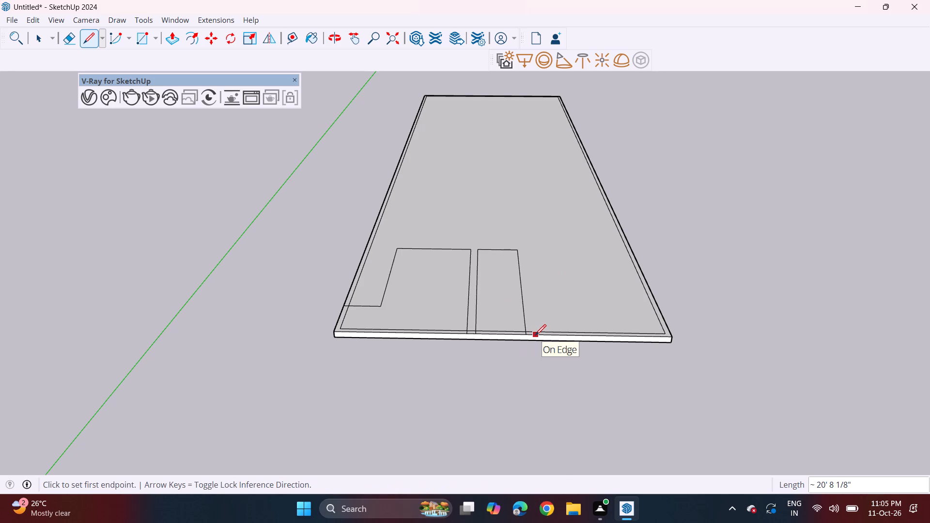
pyautogui.click(527, 248)
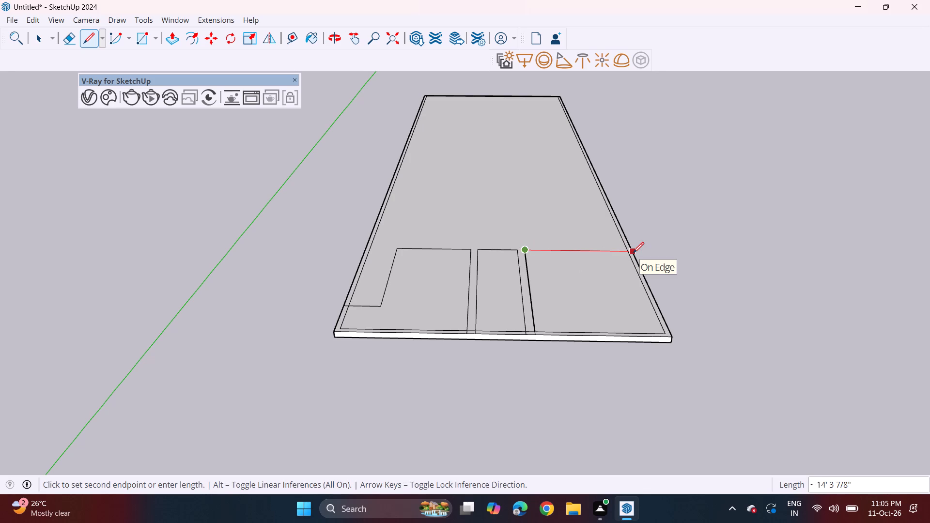
pyautogui.click(628, 255)
# Push/Pull the slab's long side face next to the third room outward by about 3' 3 1/8".
pyautogui.moveTo(558, 297); pyautogui.dragTo(544, 207, button='middle')
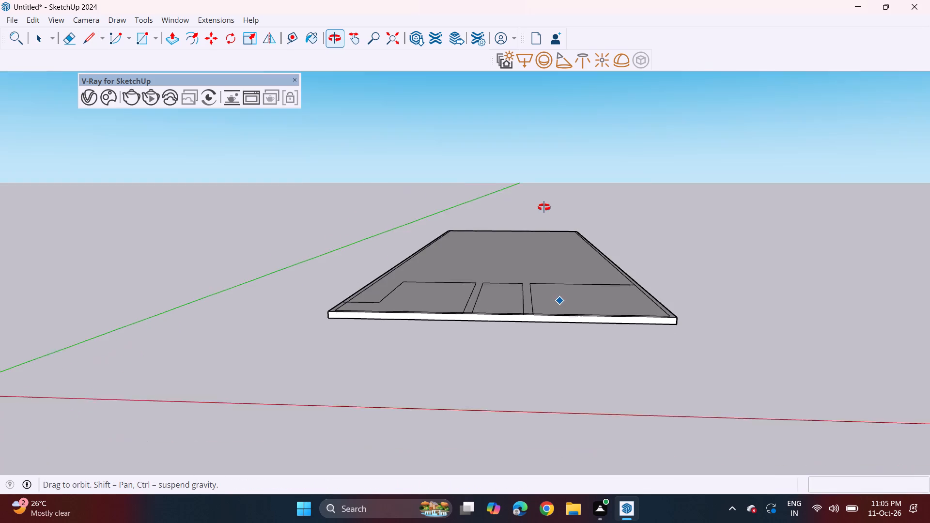
pyautogui.moveTo(544, 207); pyautogui.dragTo(540, 207, button='middle')
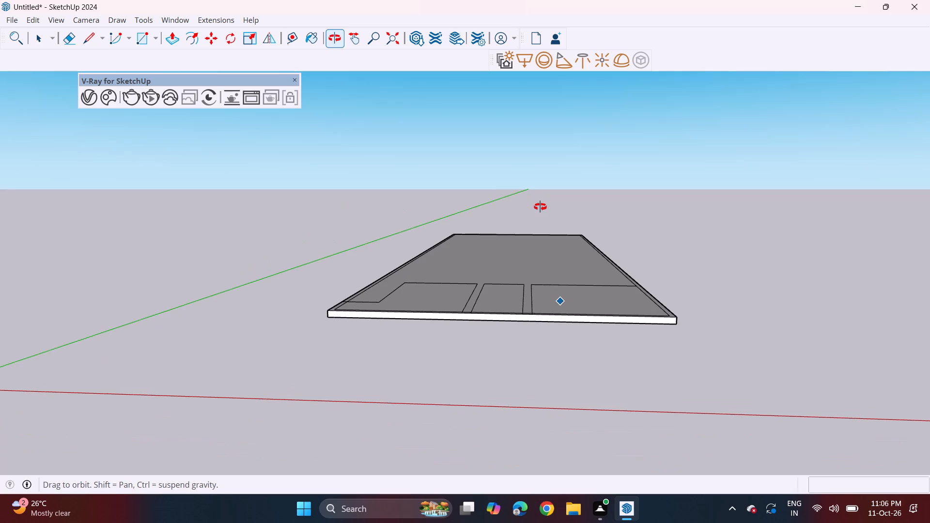
pyautogui.moveTo(540, 207); pyautogui.dragTo(540, 208, button='middle')
pyautogui.moveTo(817, 263); pyautogui.dragTo(622, 308, button='middle')
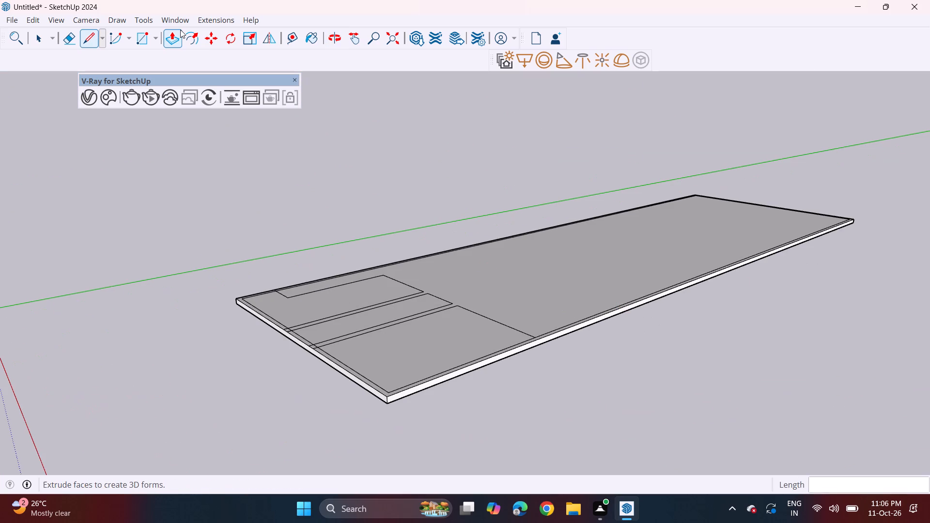
pyautogui.click(178, 37)
pyautogui.click(448, 377)
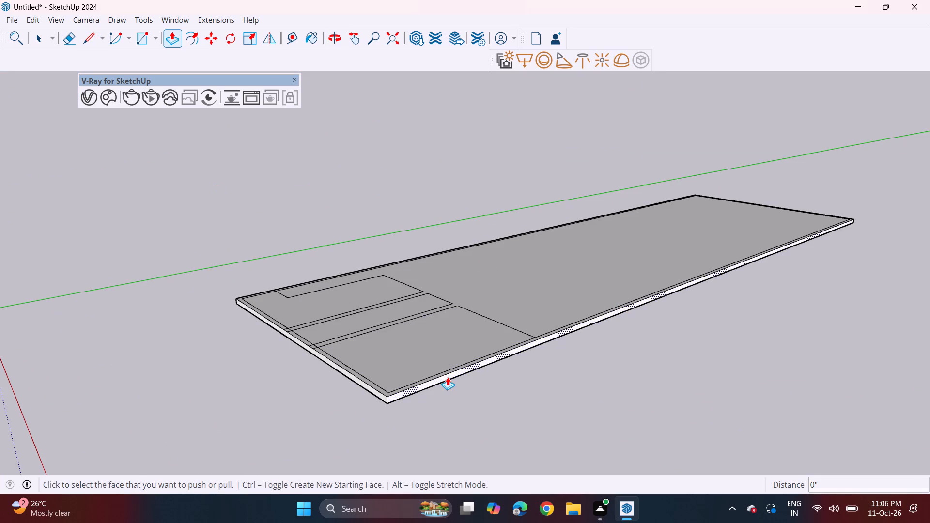
pyautogui.click(469, 388)
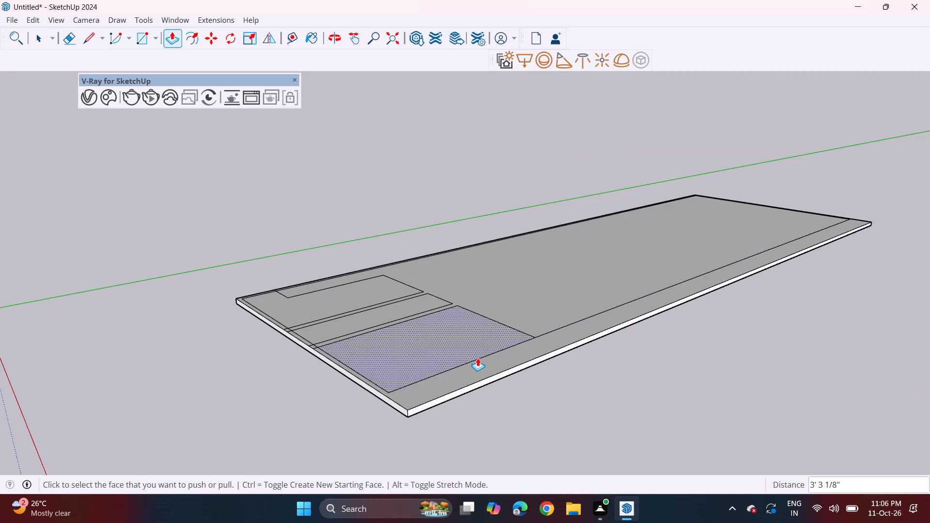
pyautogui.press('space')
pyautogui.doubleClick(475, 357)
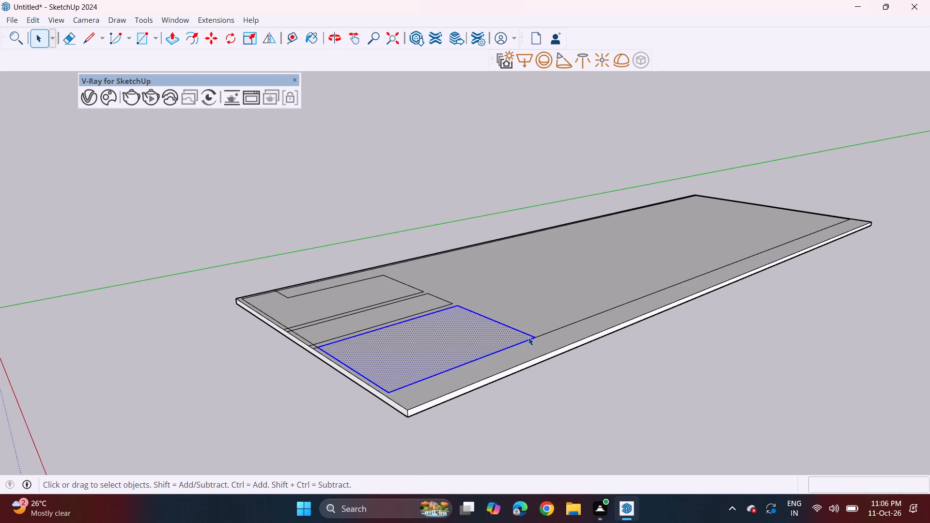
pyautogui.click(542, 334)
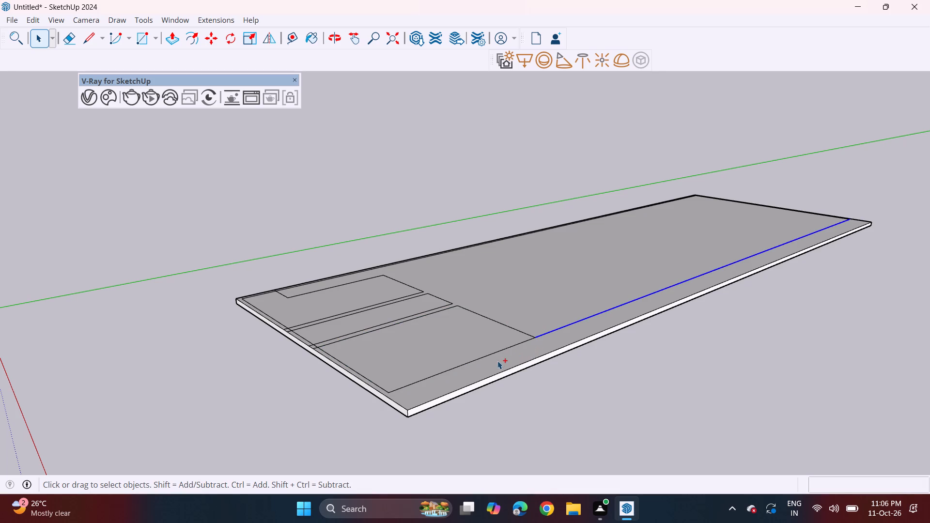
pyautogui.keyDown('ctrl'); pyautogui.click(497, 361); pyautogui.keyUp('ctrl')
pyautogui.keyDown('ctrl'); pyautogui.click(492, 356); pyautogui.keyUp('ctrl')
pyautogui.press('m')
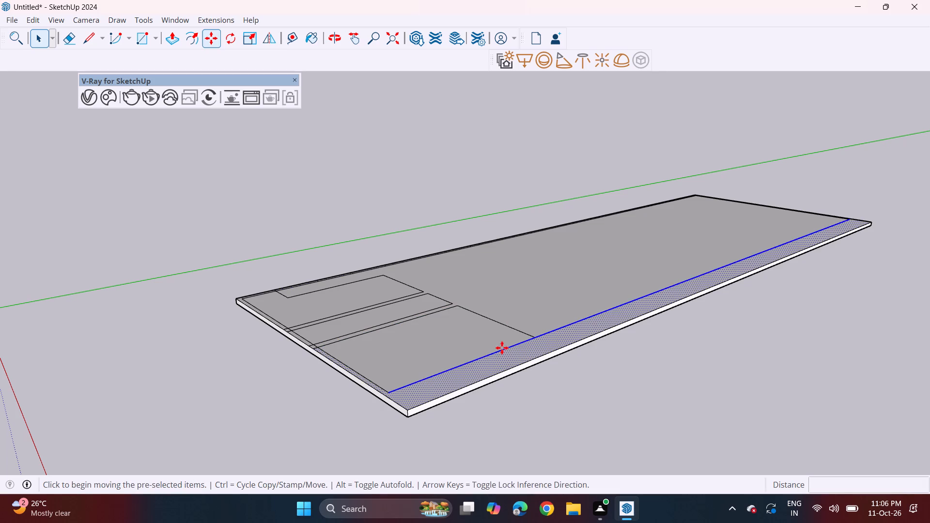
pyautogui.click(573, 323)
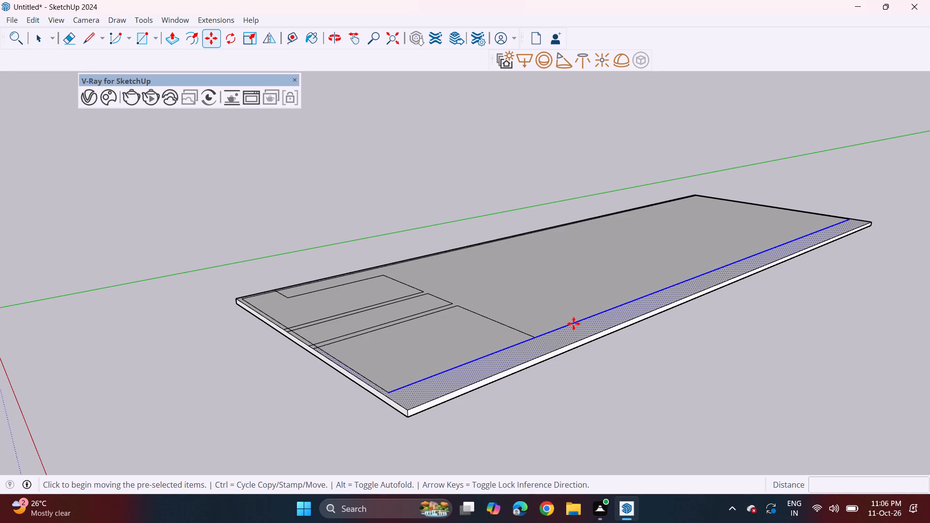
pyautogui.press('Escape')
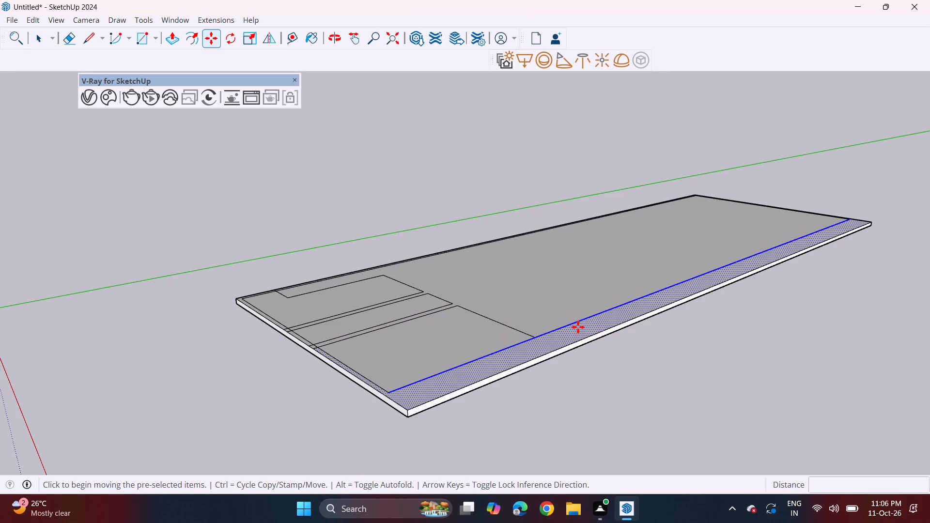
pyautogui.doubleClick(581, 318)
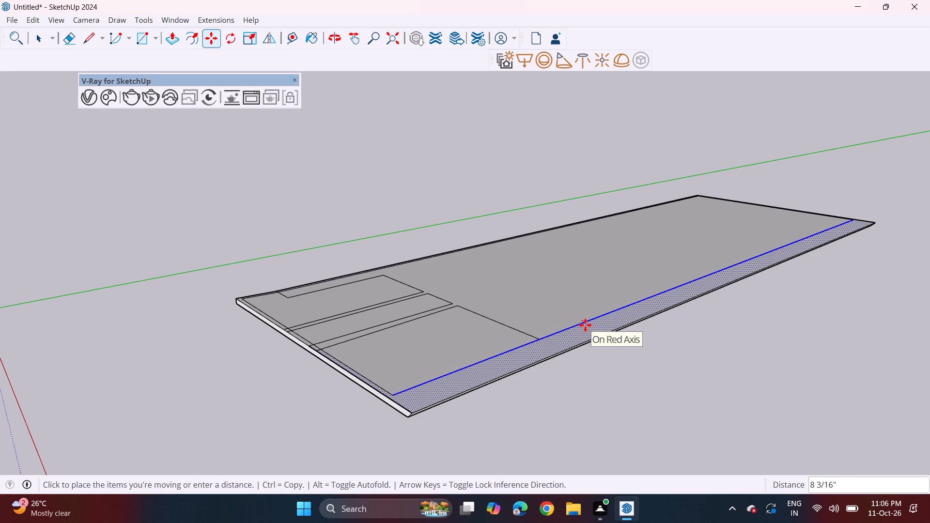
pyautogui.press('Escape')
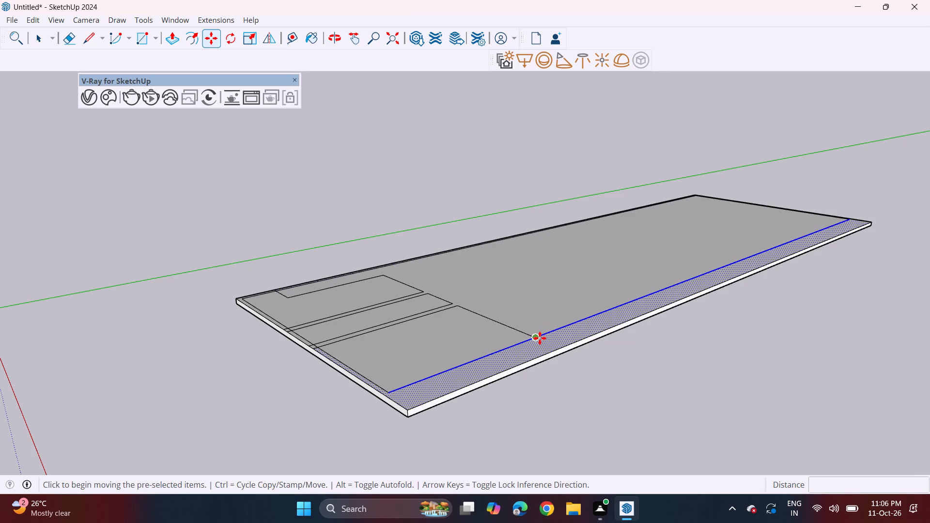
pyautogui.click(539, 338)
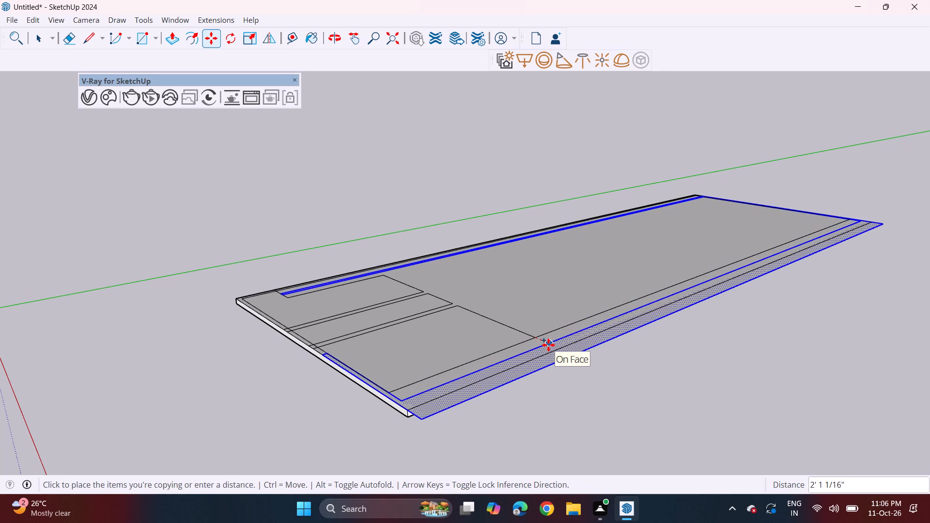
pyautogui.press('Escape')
# Erase both segments of the old long inner wall line on the slab's widened right side, including the one beside the third room.
pyautogui.moveTo(546, 342); pyautogui.dragTo(727, 385, button='middle')
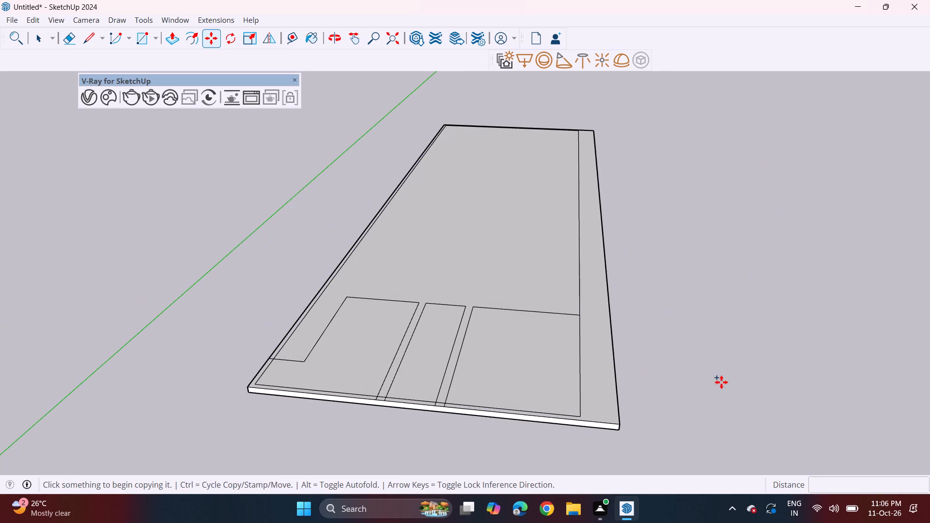
pyautogui.doubleClick(70, 35)
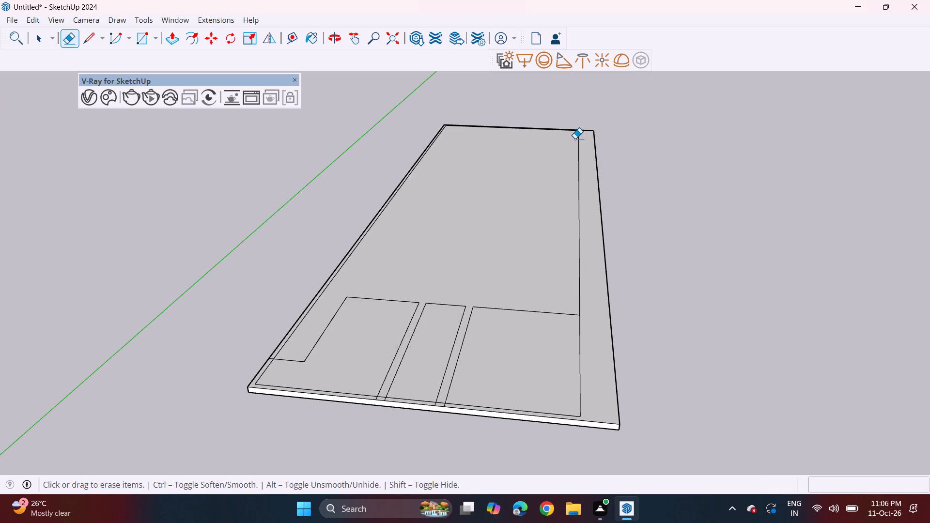
pyautogui.click(578, 186)
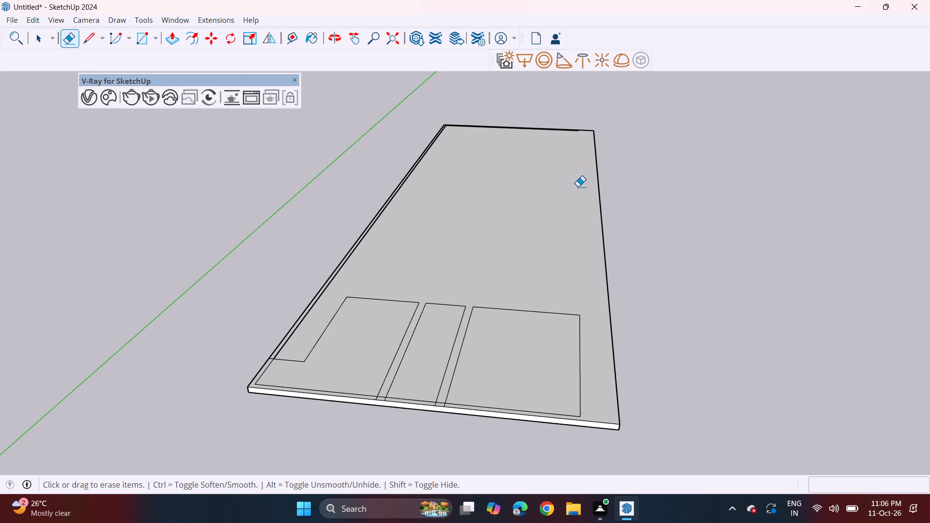
pyautogui.click(581, 369)
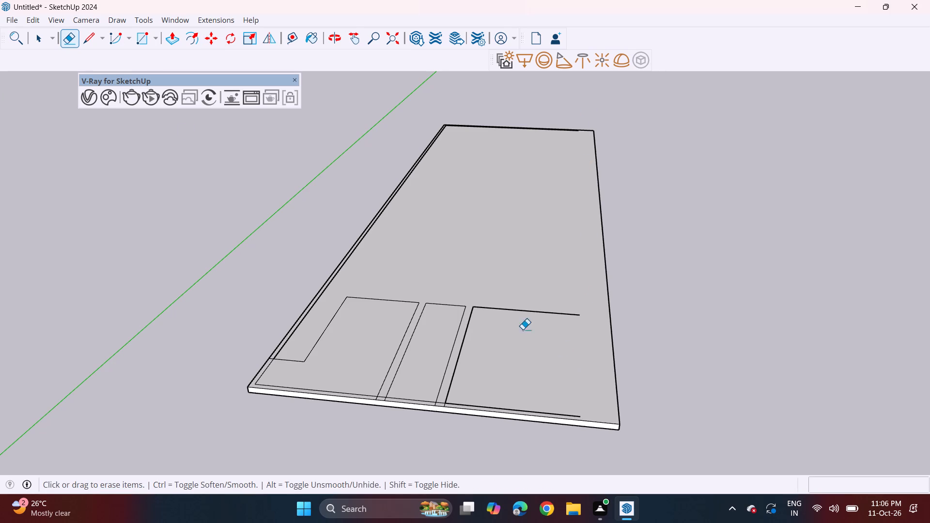
# Extend the front inner wall line about 3' toward the right edge, and draw a line about 114' long from it to the slab's back.
pyautogui.click(94, 42)
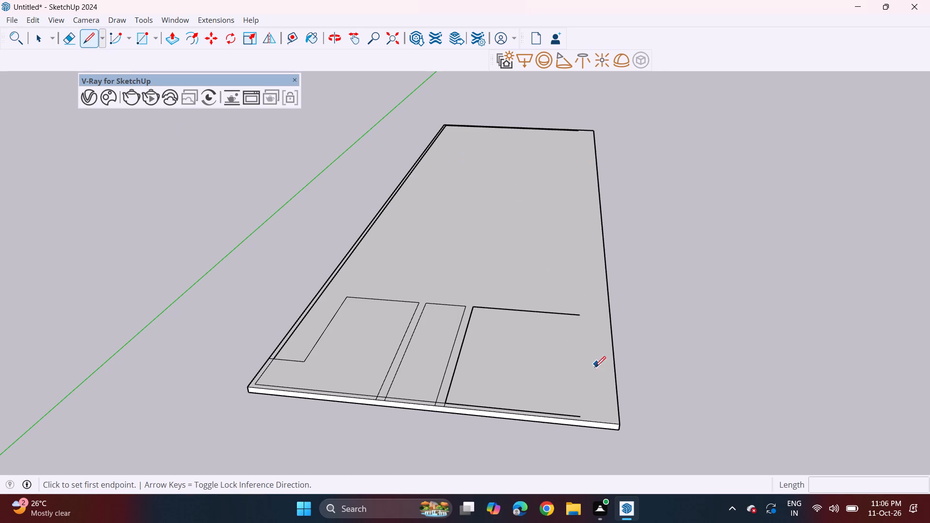
pyautogui.moveTo(580, 415); pyautogui.dragTo(591, 414)
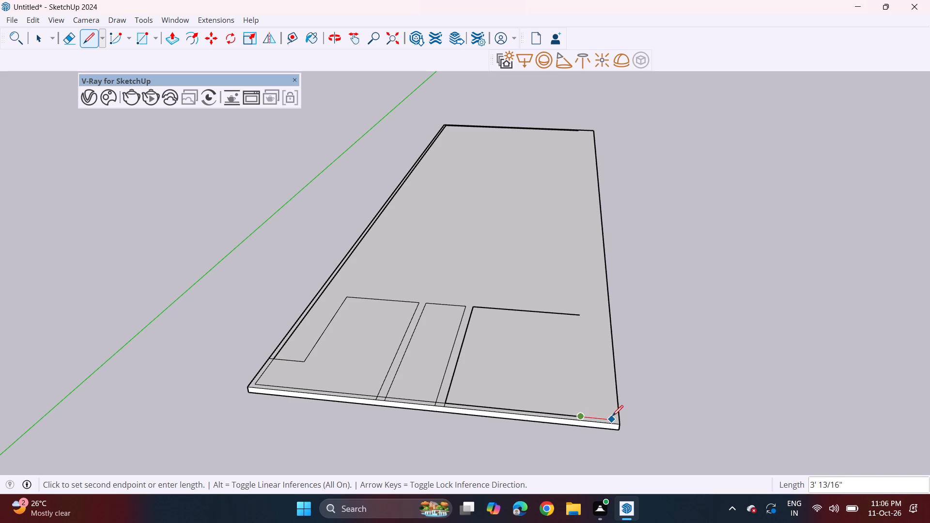
pyautogui.click(613, 416)
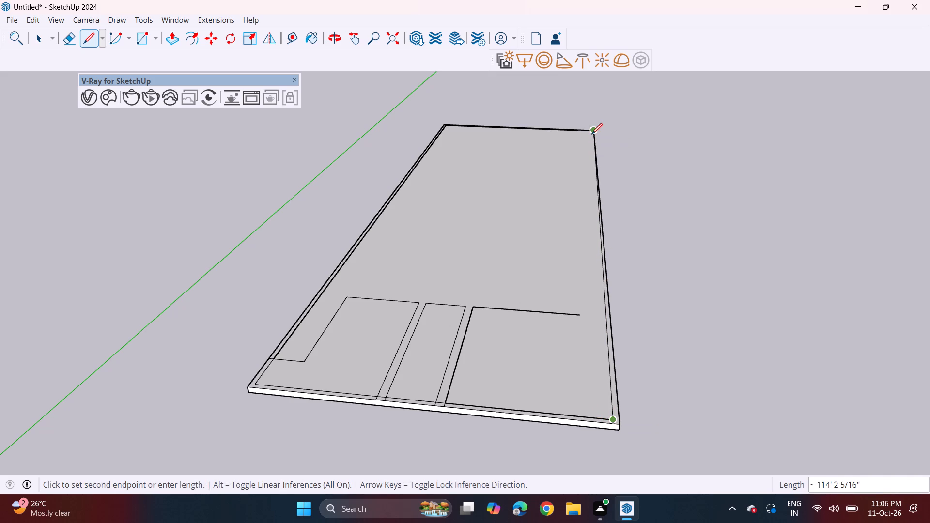
pyautogui.moveTo(592, 131); pyautogui.dragTo(584, 210, button='middle')
pyautogui.scroll(1, 586, 177)
pyautogui.scroll(-2, 586, 175)
pyautogui.keyDown('shift'); pyautogui.moveTo(601, 128); pyautogui.dragTo(574, 274, button='middle'); pyautogui.keyUp('shift')
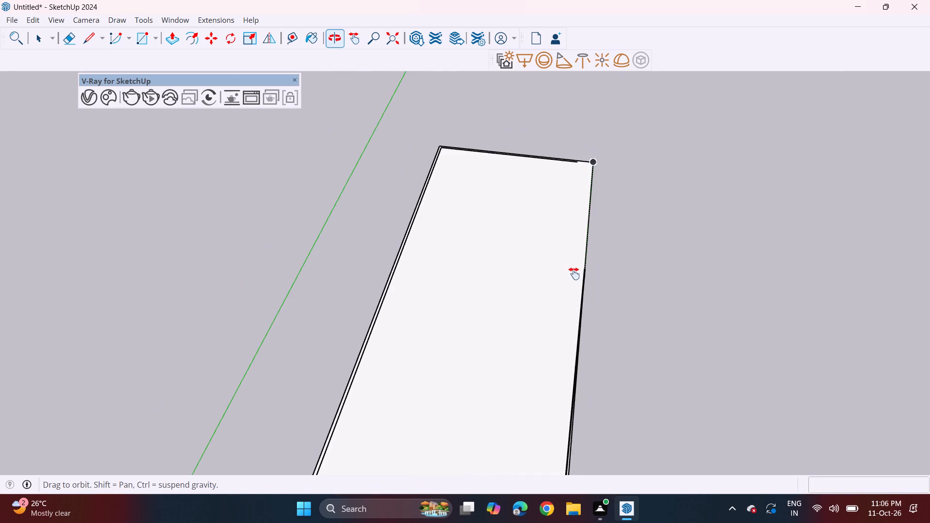
pyautogui.keyDown('shift'); pyautogui.moveTo(574, 274); pyautogui.dragTo(572, 269, button='middle'); pyautogui.keyUp('shift')
pyautogui.scroll(11, 586, 178)
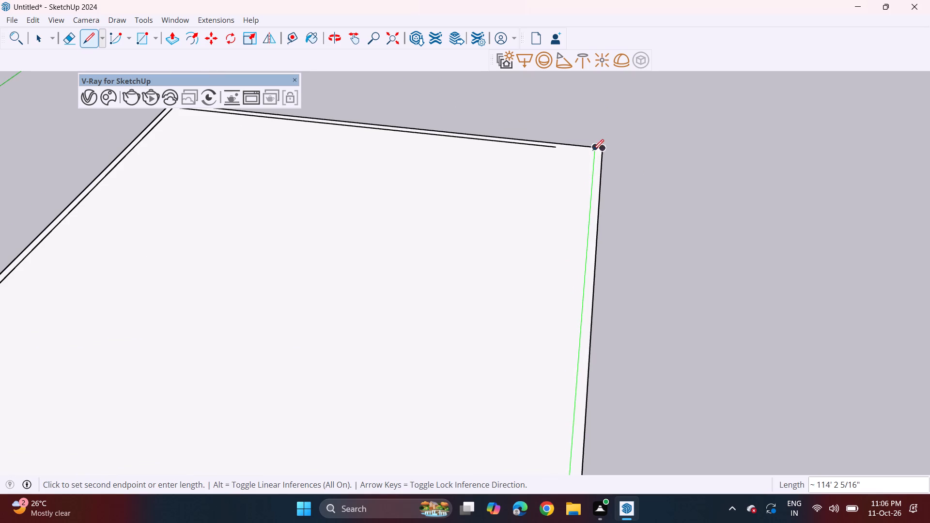
pyautogui.click(592, 154)
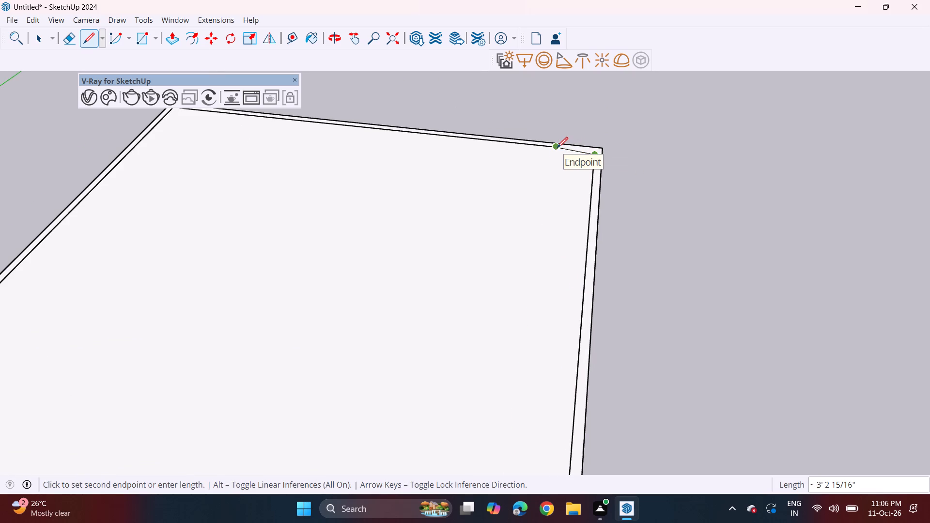
pyautogui.press('space')
# Extend the back inner wall line about 3' 2 1/2" and join it to the new long line, closing the back right corner.
pyautogui.scroll(8, 587, 150)
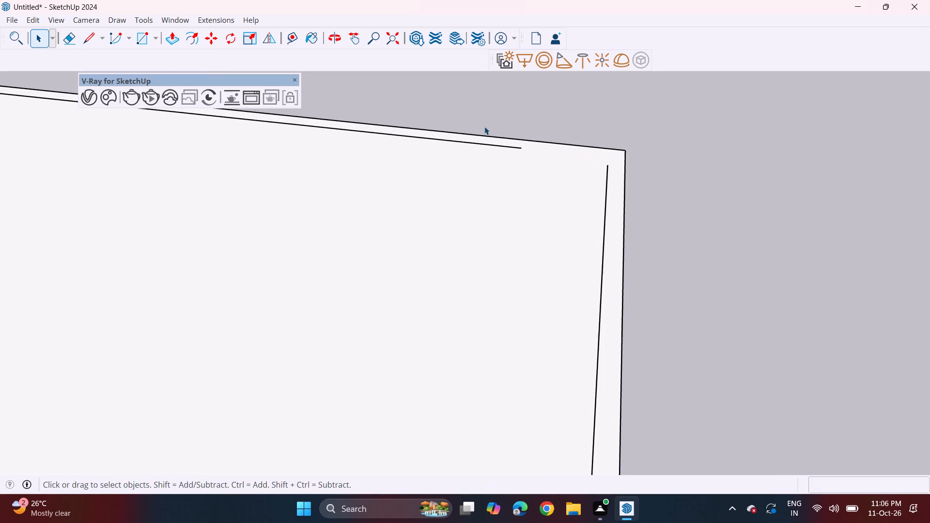
pyautogui.click(86, 40)
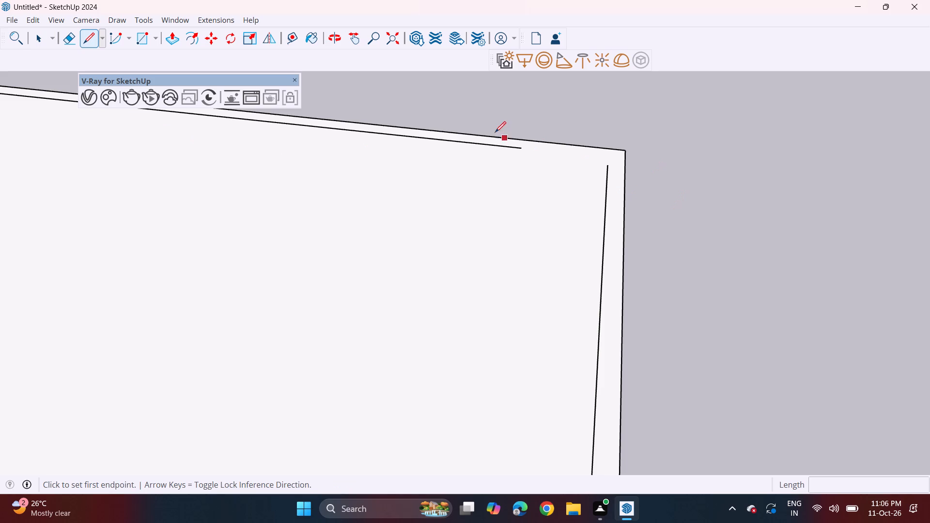
pyautogui.click(518, 145)
pyautogui.click(606, 156)
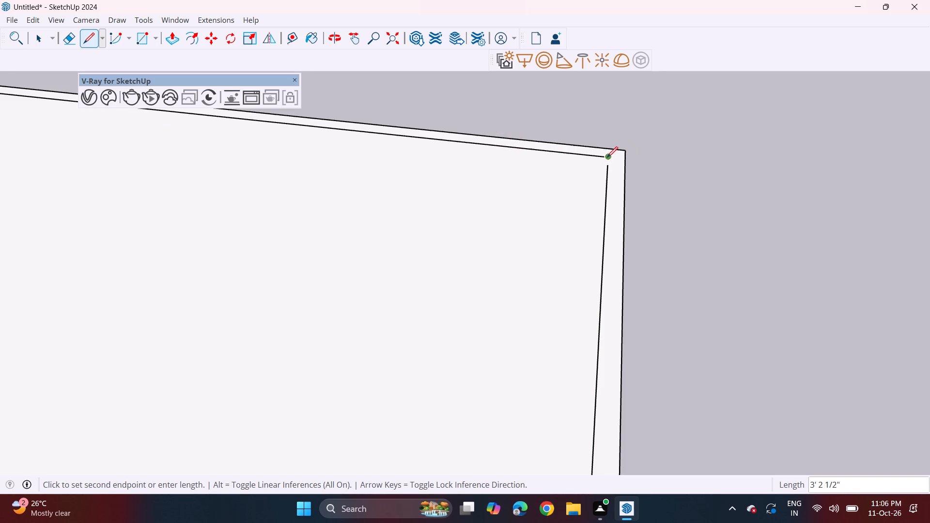
pyautogui.click(608, 170)
# Extend the third room's back line by about 3' 9 15/16" to the slab's right outer edge.
pyautogui.scroll(-14, 566, 254)
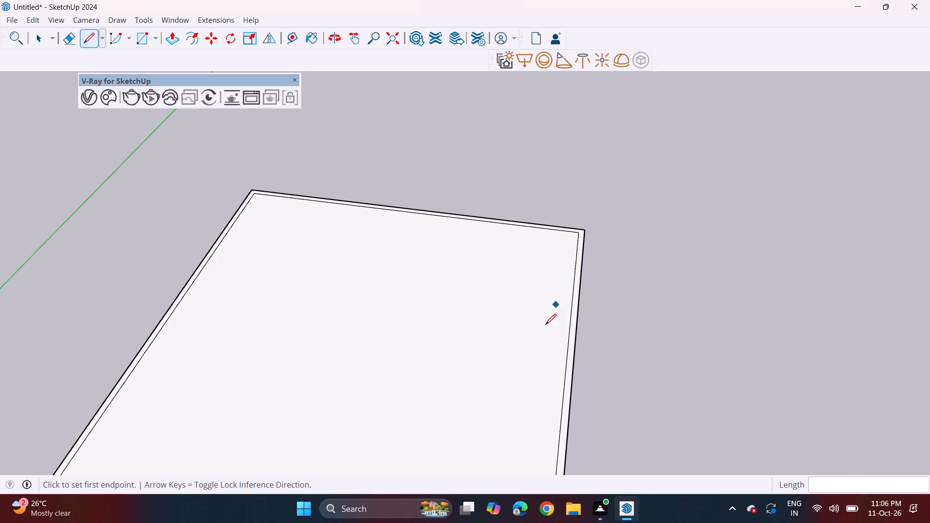
pyautogui.scroll(-2, 545, 324)
pyautogui.keyDown('shift'); pyautogui.moveTo(460, 393); pyautogui.dragTo(540, 165, button='middle'); pyautogui.keyUp('shift')
pyautogui.scroll(-2, 528, 233)
pyautogui.scroll(-7, 505, 304)
pyautogui.keyDown('shift'); pyautogui.moveTo(491, 375); pyautogui.dragTo(491, 375, button='middle'); pyautogui.keyUp('shift')
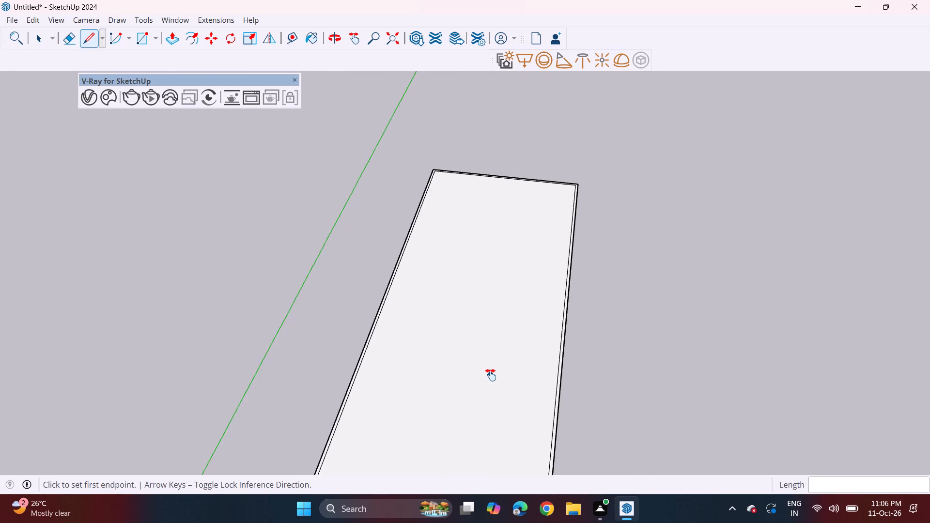
pyautogui.keyDown('shift'); pyautogui.moveTo(491, 375); pyautogui.dragTo(511, 231, button='middle'); pyautogui.keyUp('shift')
pyautogui.moveTo(485, 331); pyautogui.dragTo(514, 240, button='middle')
pyautogui.scroll(6, 570, 268)
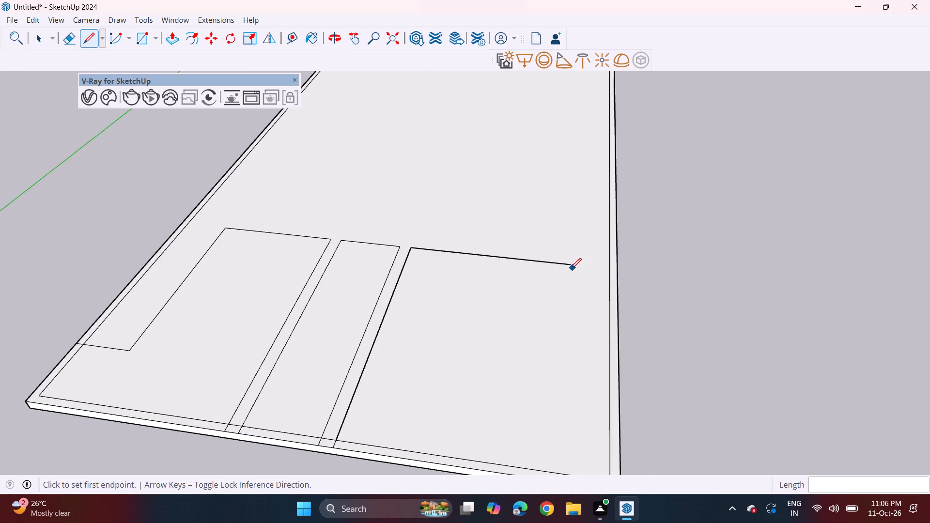
pyautogui.click(568, 264)
pyautogui.click(618, 272)
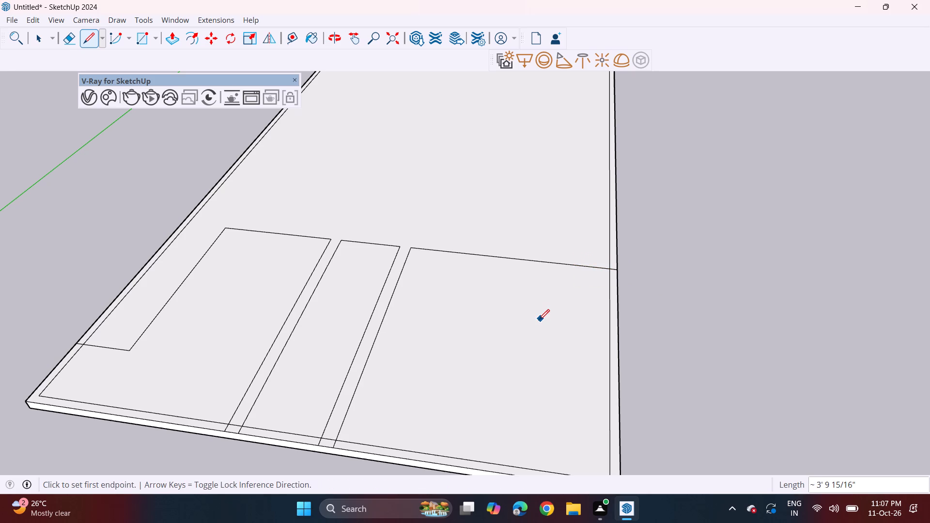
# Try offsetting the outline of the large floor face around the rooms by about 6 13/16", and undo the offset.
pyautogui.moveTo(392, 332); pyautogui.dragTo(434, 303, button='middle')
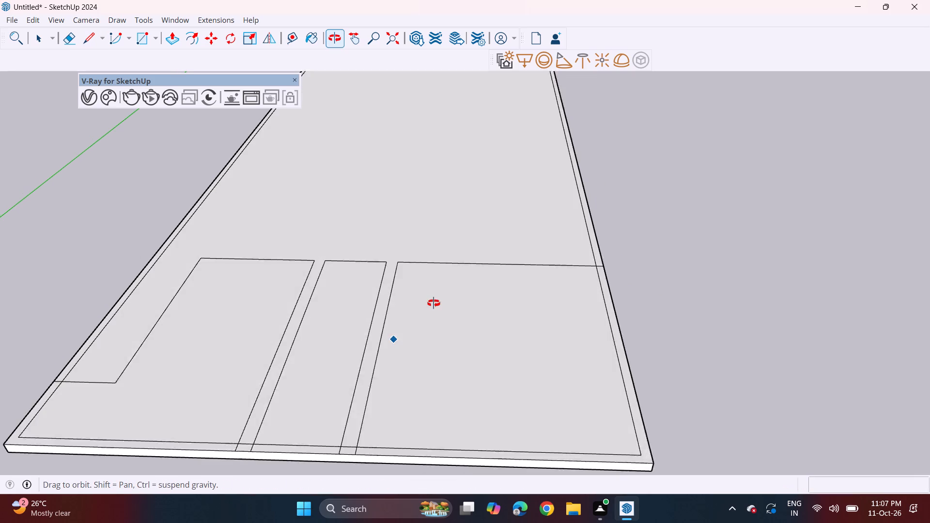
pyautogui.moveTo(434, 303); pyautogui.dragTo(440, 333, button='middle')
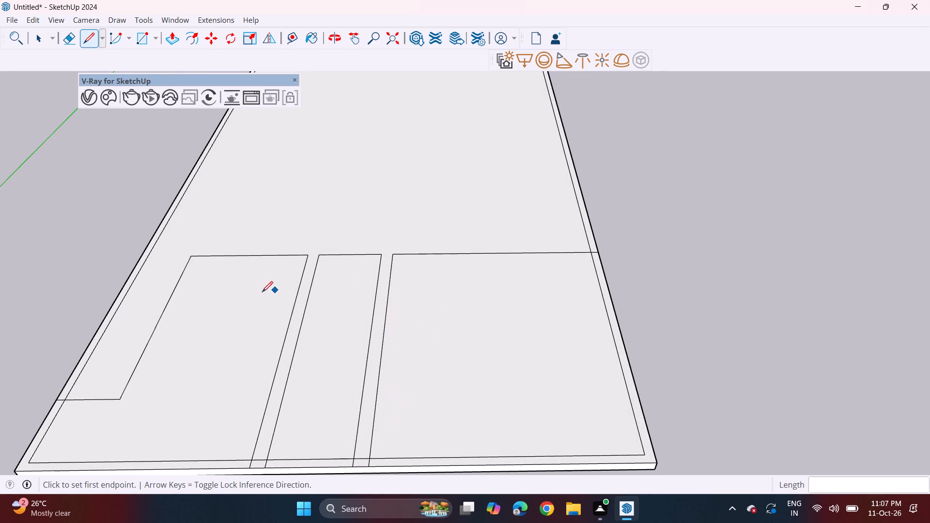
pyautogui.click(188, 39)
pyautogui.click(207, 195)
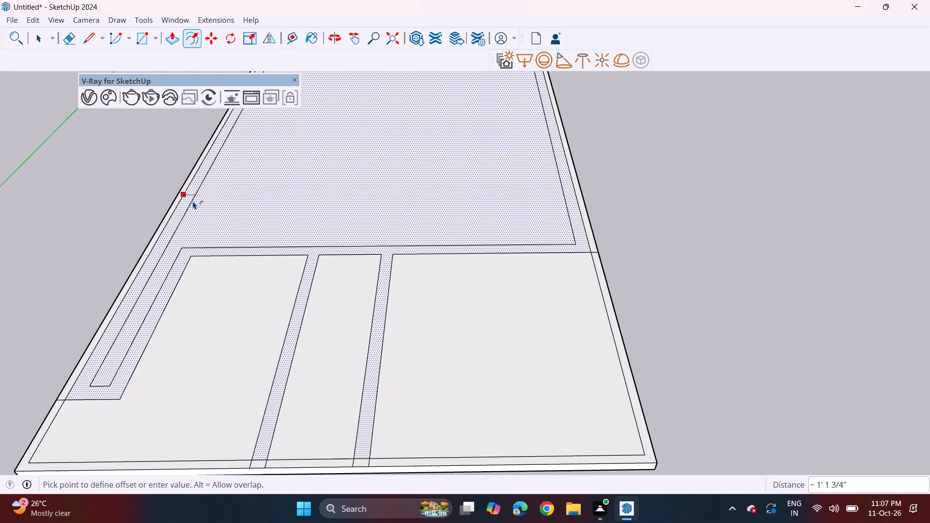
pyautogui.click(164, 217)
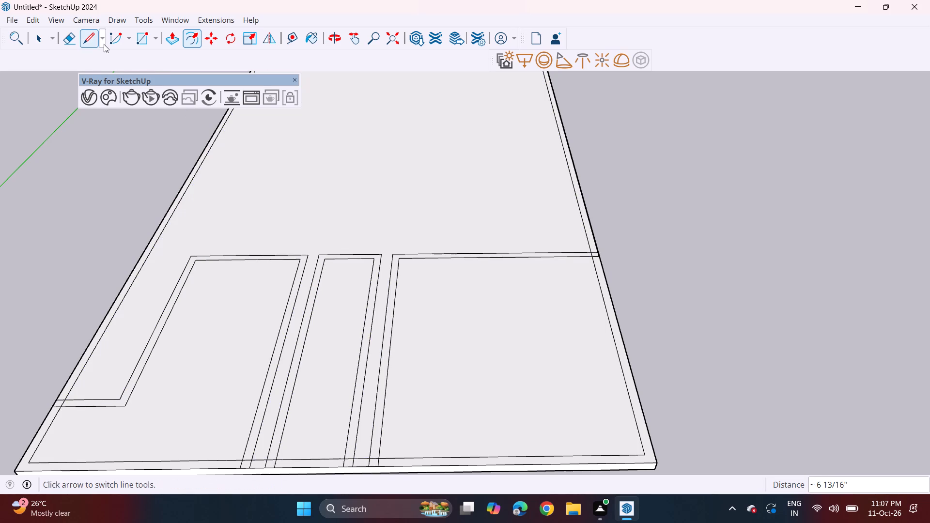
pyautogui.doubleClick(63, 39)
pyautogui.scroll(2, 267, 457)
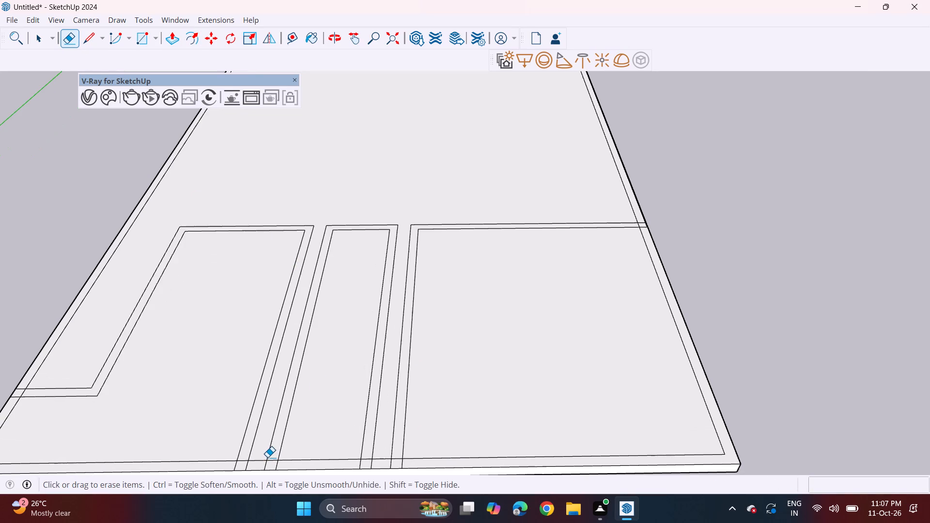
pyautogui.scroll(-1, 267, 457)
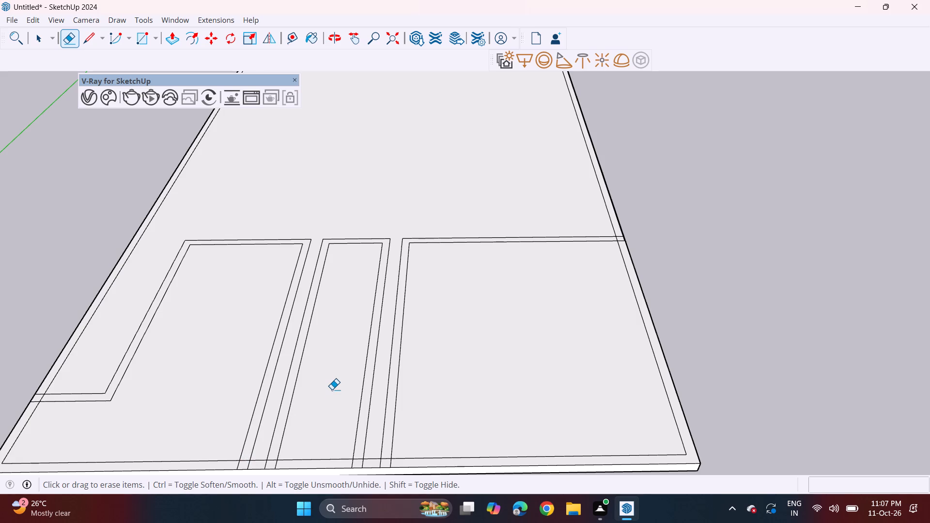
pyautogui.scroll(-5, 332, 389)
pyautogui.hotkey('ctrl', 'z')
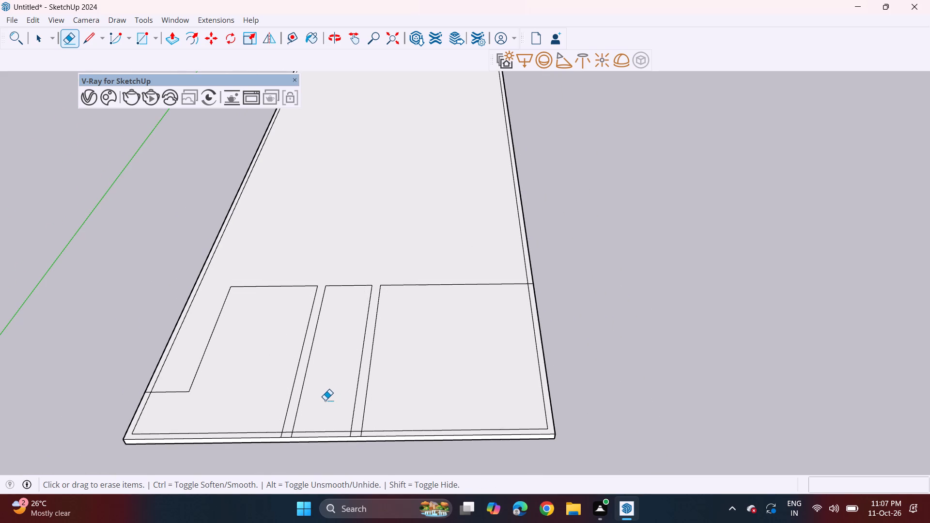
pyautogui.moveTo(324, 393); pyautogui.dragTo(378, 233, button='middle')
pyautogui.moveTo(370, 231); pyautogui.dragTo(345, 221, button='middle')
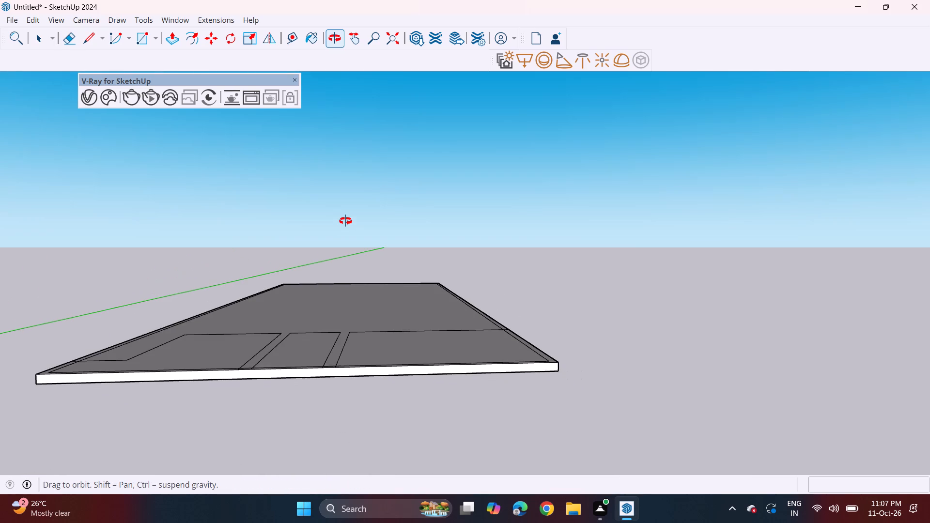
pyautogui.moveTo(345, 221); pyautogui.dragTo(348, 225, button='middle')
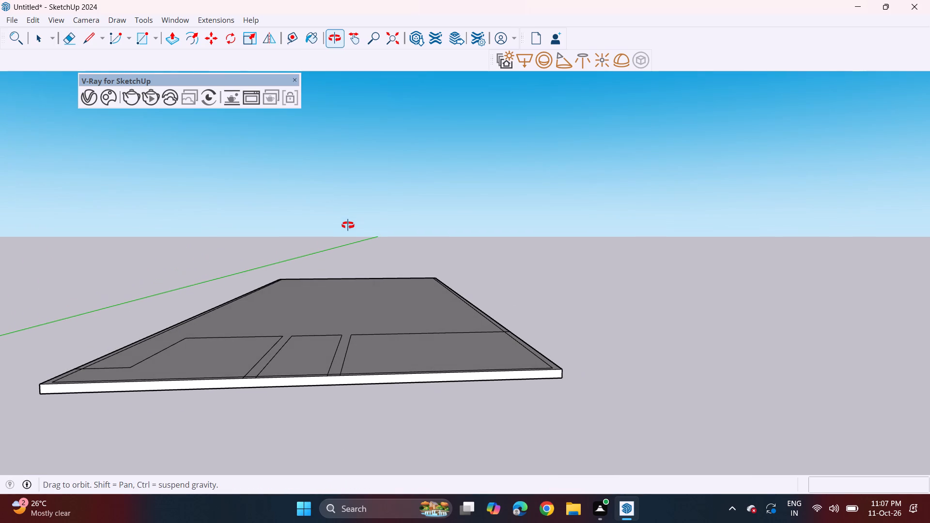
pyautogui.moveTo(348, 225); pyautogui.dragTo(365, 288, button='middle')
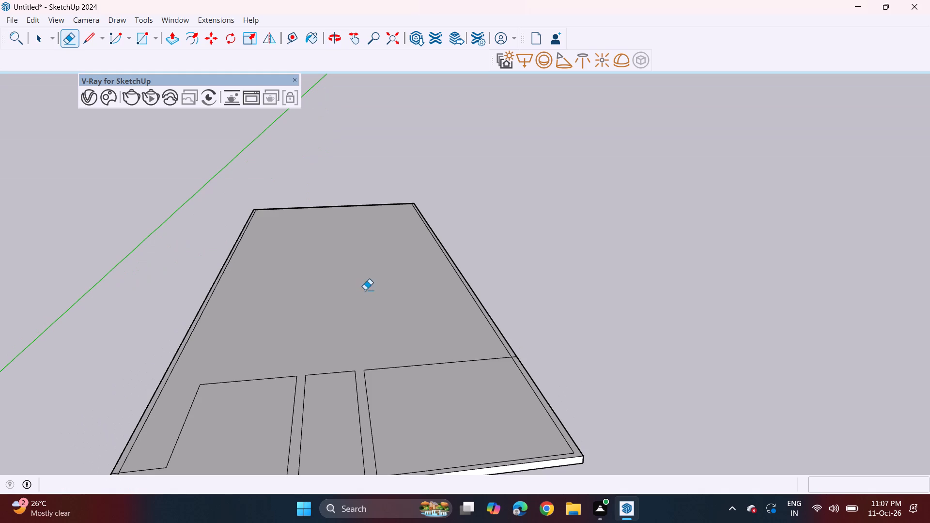
# Draw a second line parallel to the rooms' back outline, from the slab's left outer edge around the notch, ending with a segment about 35' 4 13/16" long.
pyautogui.scroll(3, 191, 397)
pyautogui.scroll(-2, 223, 381)
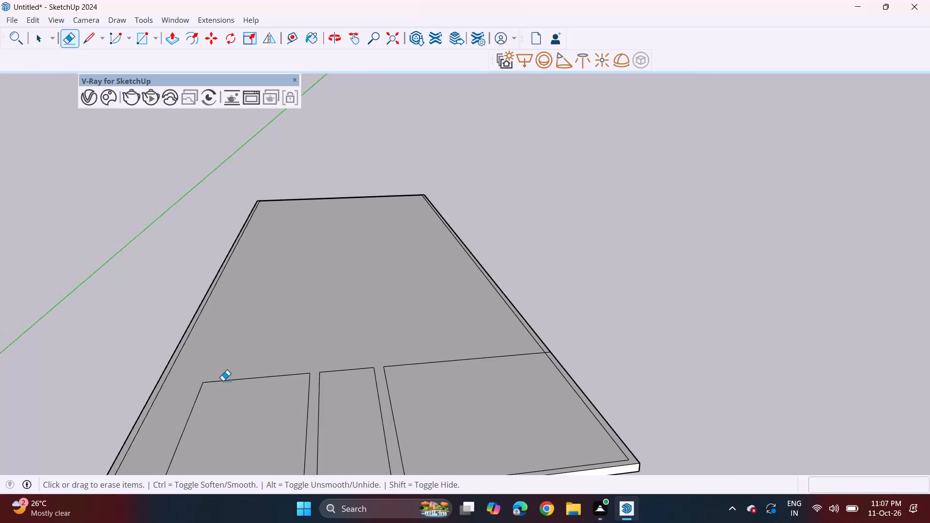
pyautogui.scroll(-3, 223, 381)
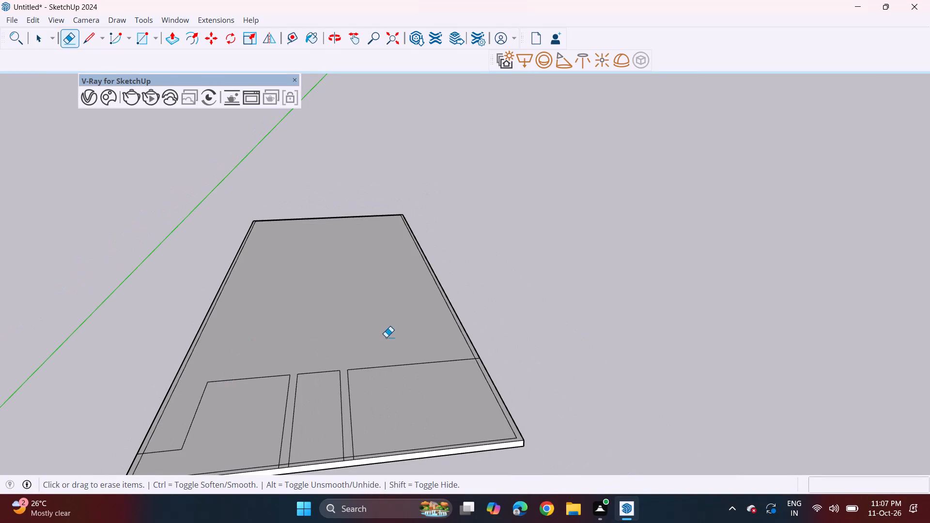
pyautogui.moveTo(386, 337); pyautogui.dragTo(361, 343, button='middle')
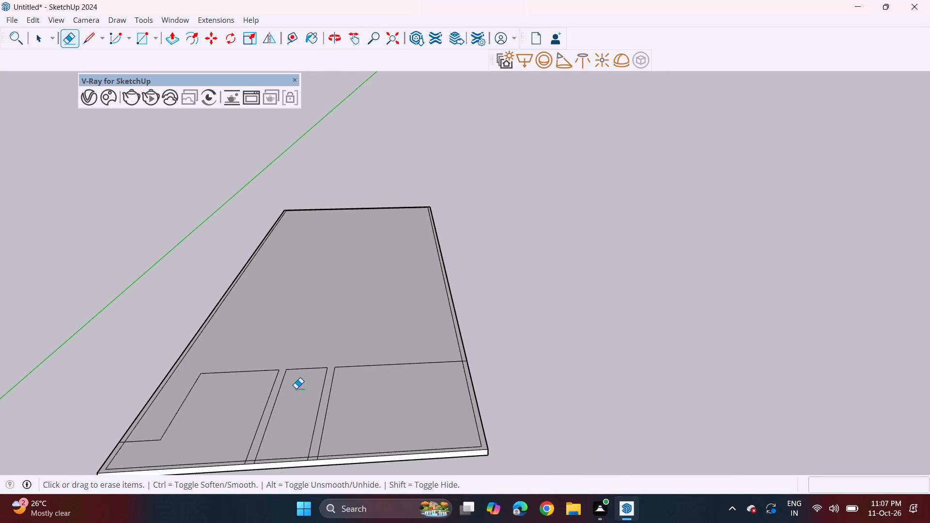
pyautogui.click(90, 40)
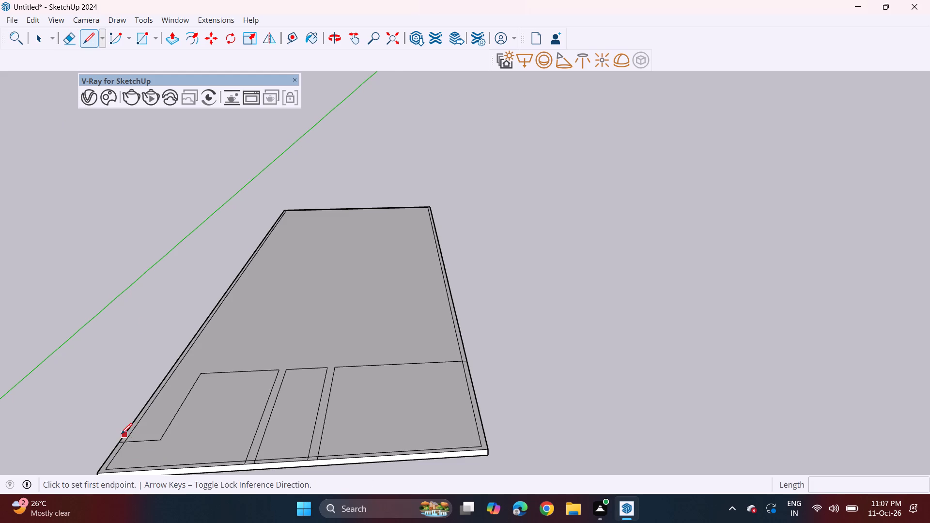
pyautogui.scroll(3, 121, 433)
pyautogui.click(125, 436)
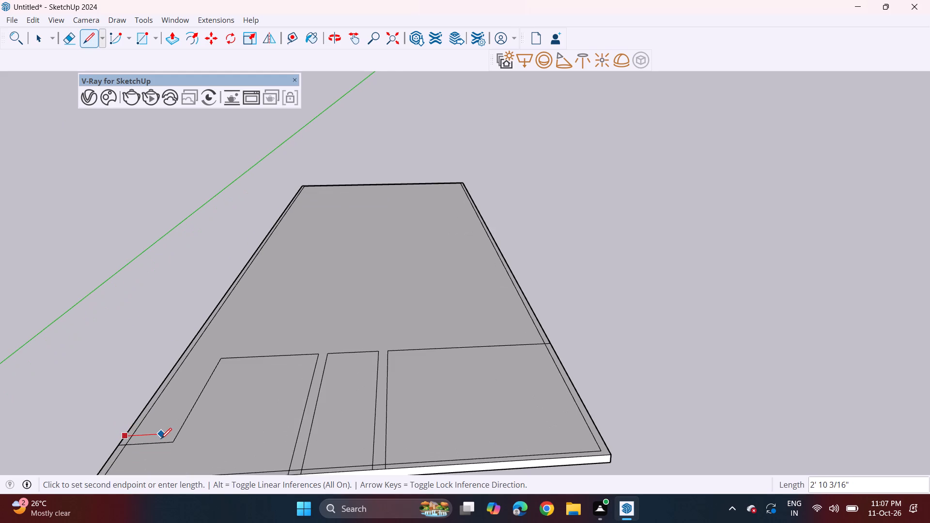
pyautogui.click(170, 439)
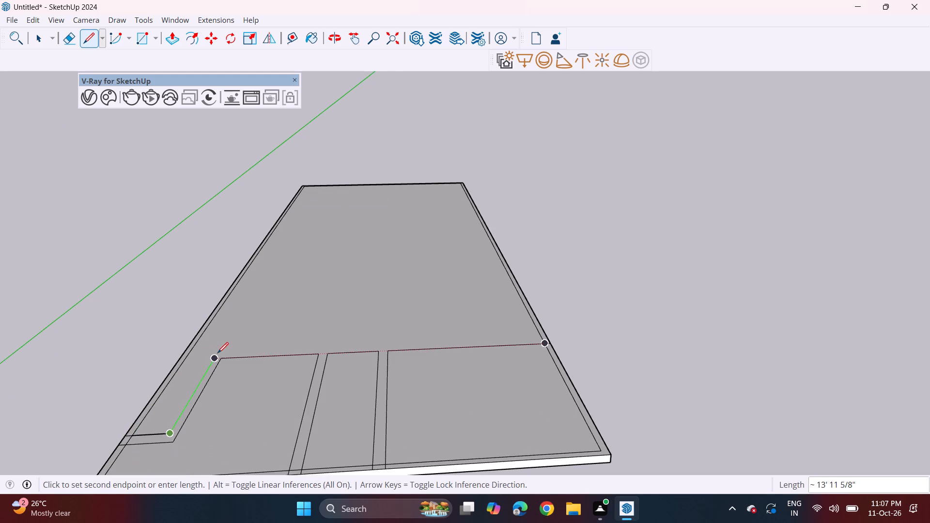
pyautogui.click(219, 351)
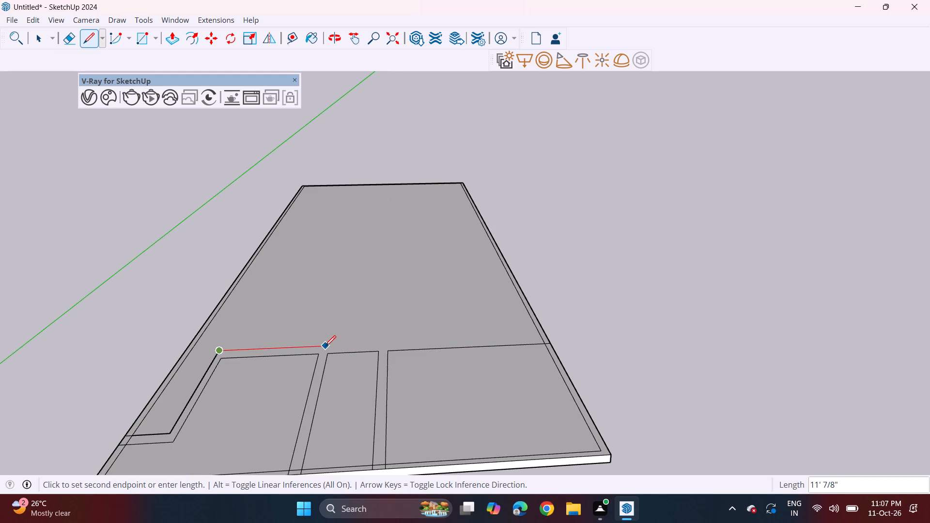
pyautogui.click(547, 335)
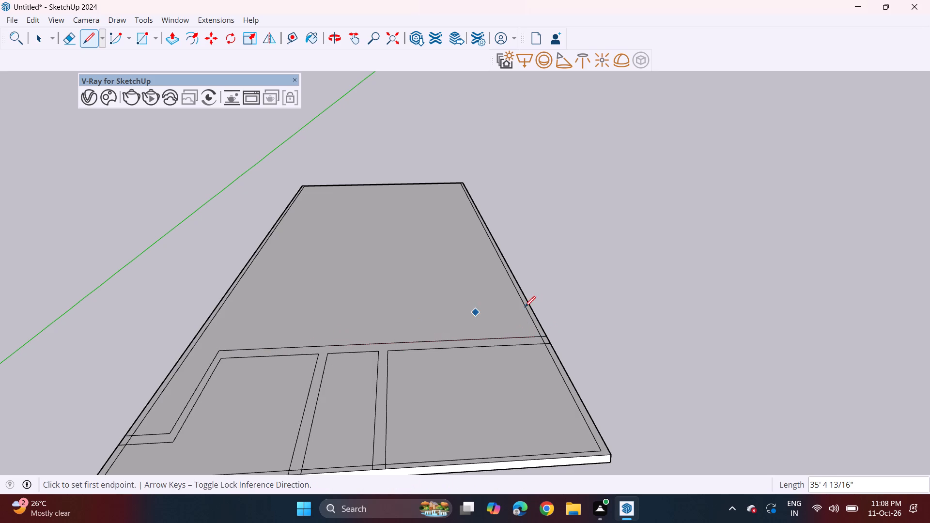
# Erase the inner wall segment between the two back lines and the rear line's stub at the right outer wall.
pyautogui.click(69, 39)
pyautogui.scroll(3, 497, 336)
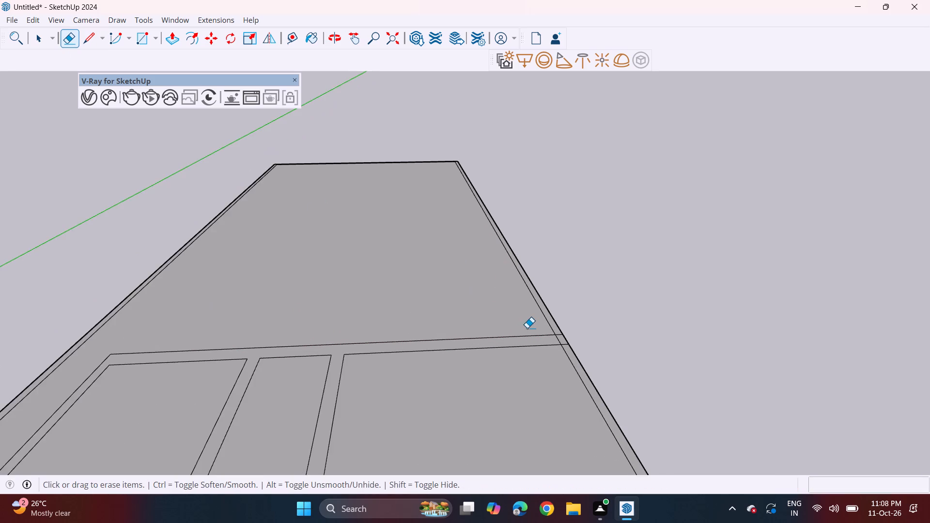
pyautogui.scroll(7, 527, 328)
pyautogui.middleClick(556, 332)
pyautogui.click(578, 351)
pyautogui.click(580, 337)
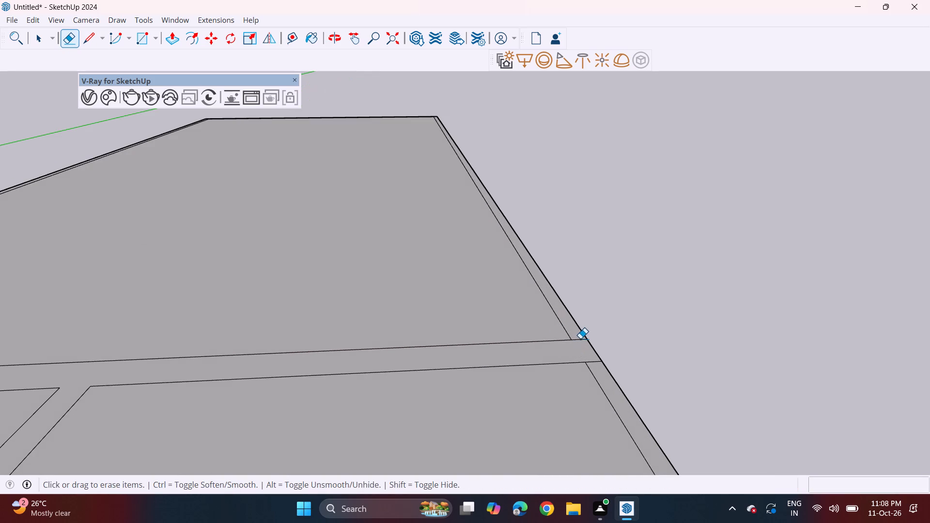
pyautogui.click(580, 338)
# Erase the front inner wall line segments crossing the ends of the two partitions between the rooms.
pyautogui.scroll(-16, 560, 341)
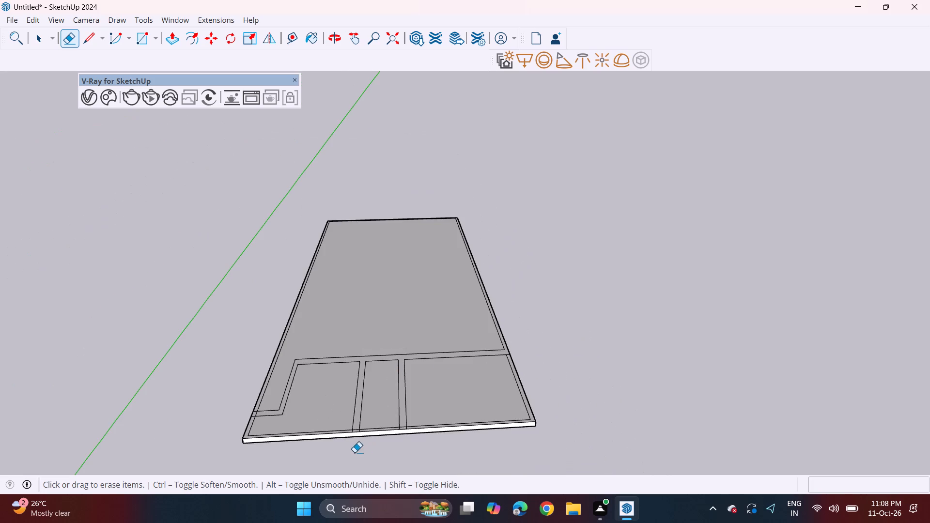
pyautogui.scroll(11, 356, 438)
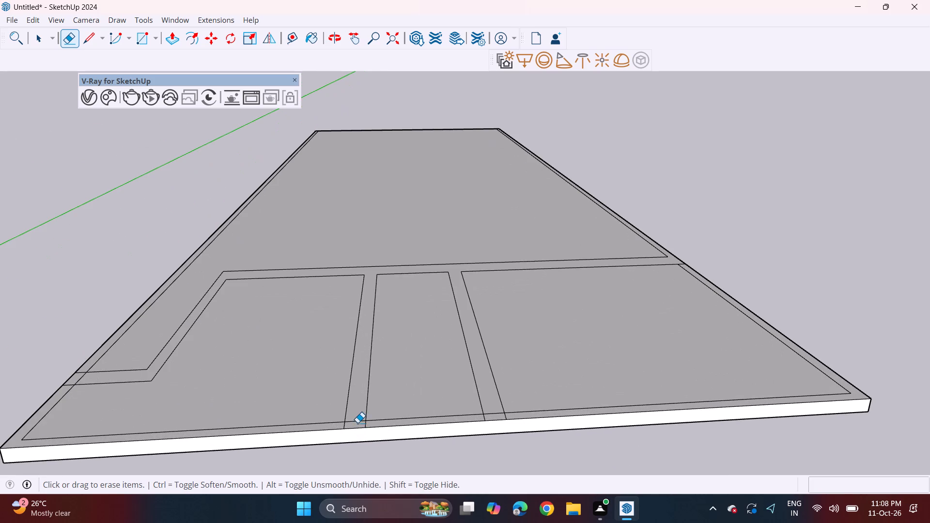
pyautogui.click(357, 423)
pyautogui.click(491, 412)
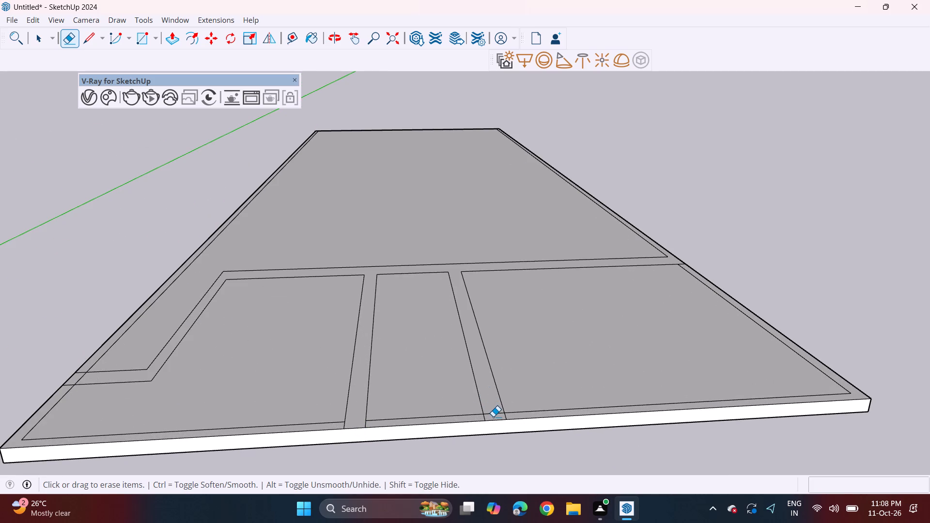
pyautogui.moveTo(493, 416); pyautogui.dragTo(495, 410)
pyautogui.click(495, 409)
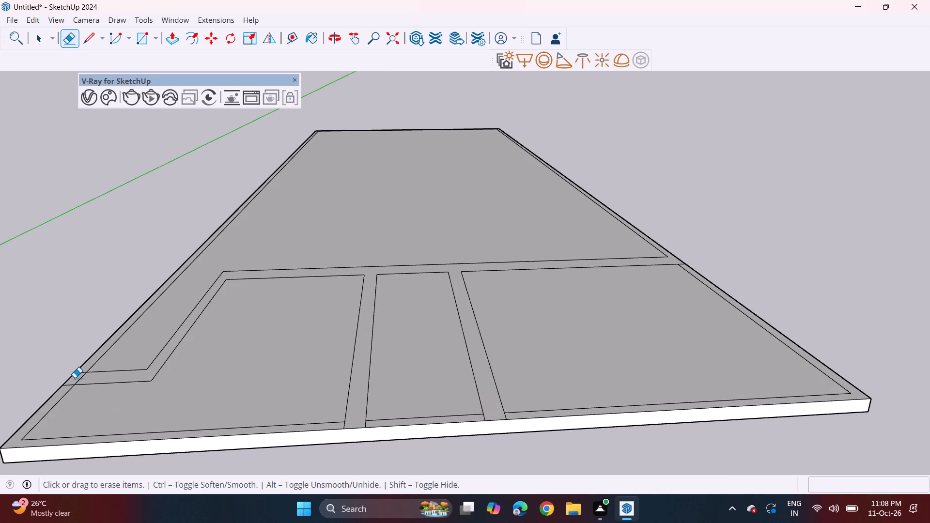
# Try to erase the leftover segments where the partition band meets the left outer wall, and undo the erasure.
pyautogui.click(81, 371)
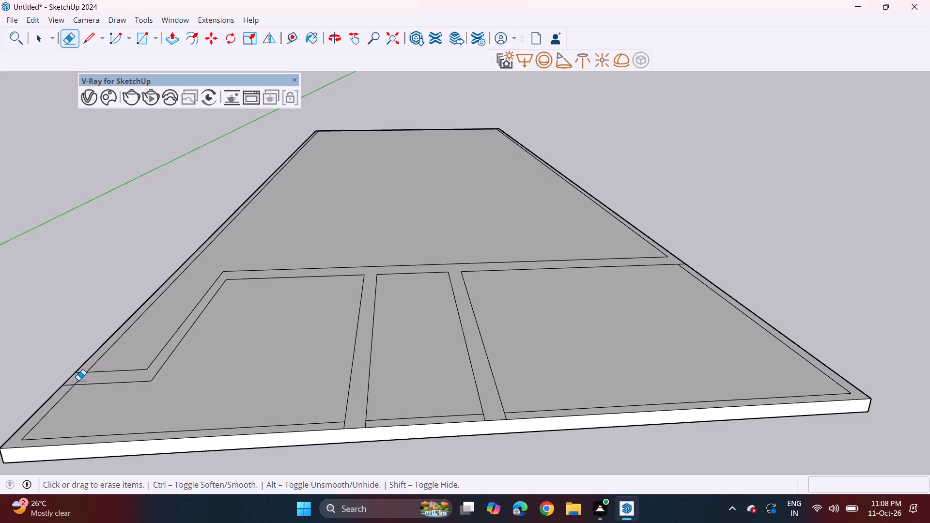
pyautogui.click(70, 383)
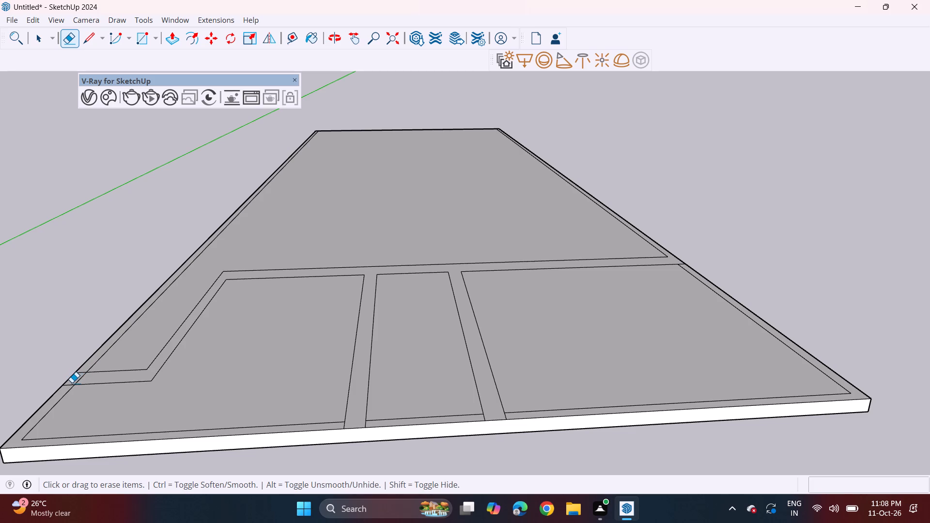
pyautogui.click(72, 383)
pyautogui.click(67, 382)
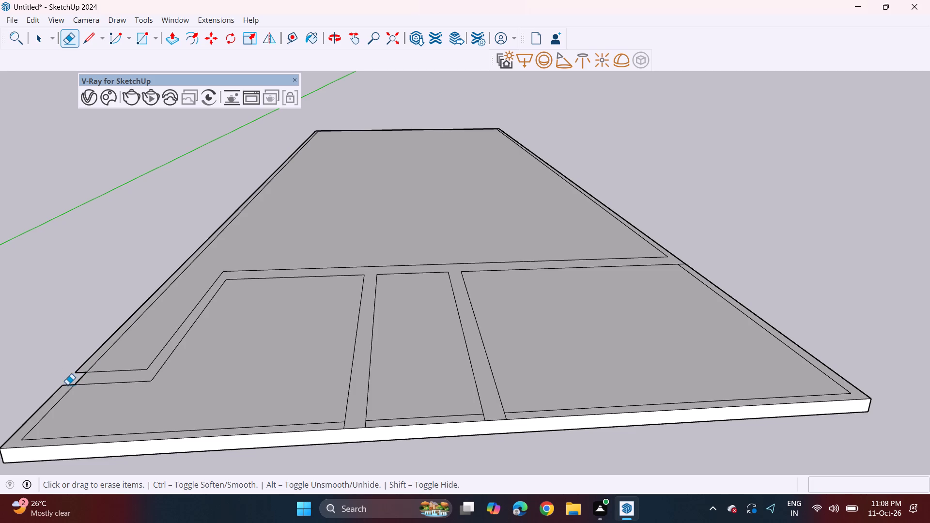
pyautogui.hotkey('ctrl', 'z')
# Erase the two line stubs and the inner wall segment between them where the partition band meets the left outer wall.
pyautogui.scroll(4, 77, 384)
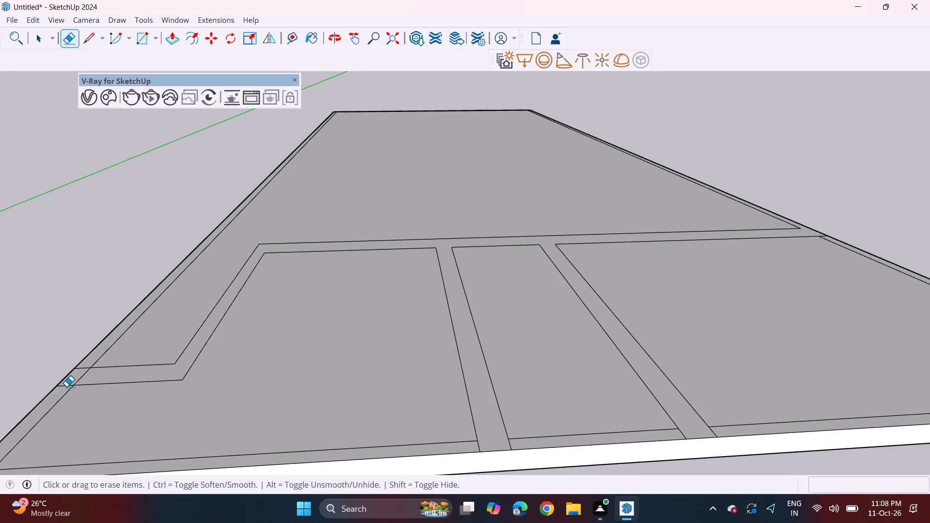
pyautogui.click(66, 386)
pyautogui.click(80, 367)
pyautogui.click(81, 377)
# Draw a line about 6 13/16" long from each front inner wall corner to the slab's front edge.
pyautogui.scroll(-8, 91, 368)
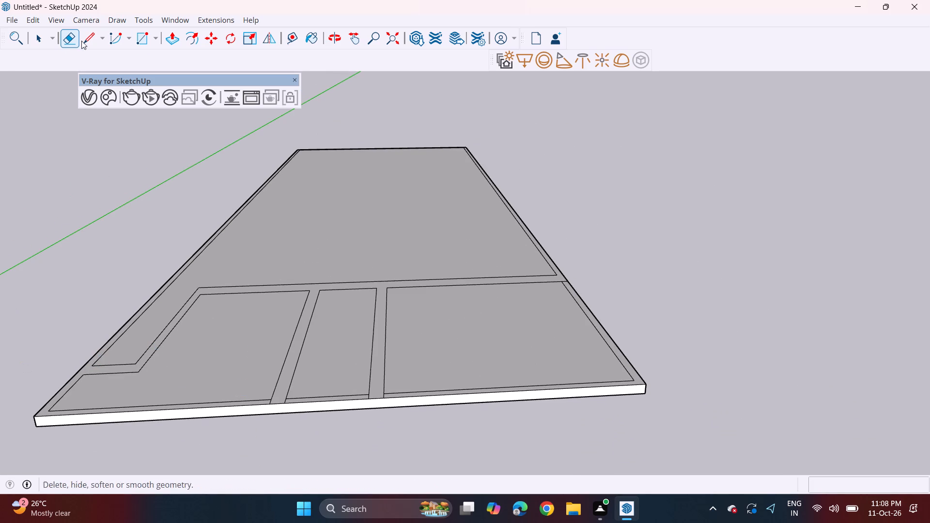
pyautogui.click(94, 37)
pyautogui.click(47, 409)
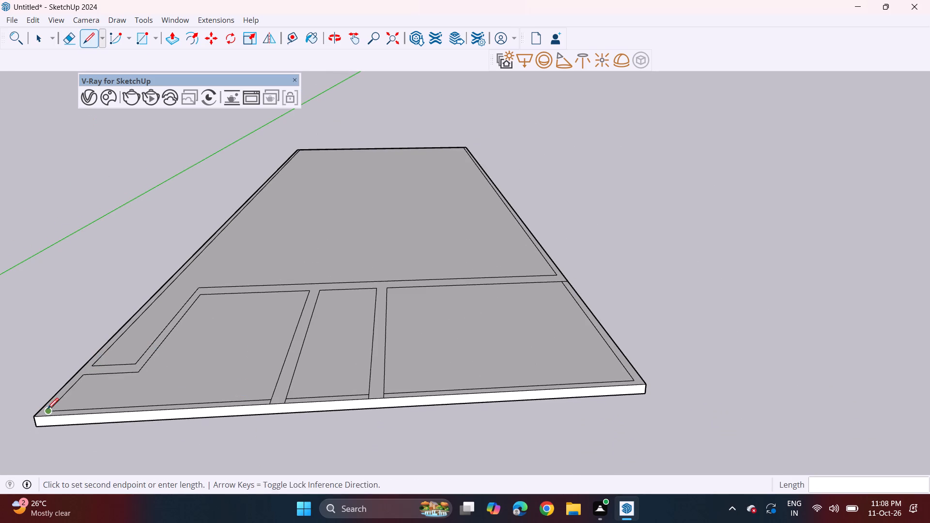
pyautogui.click(46, 416)
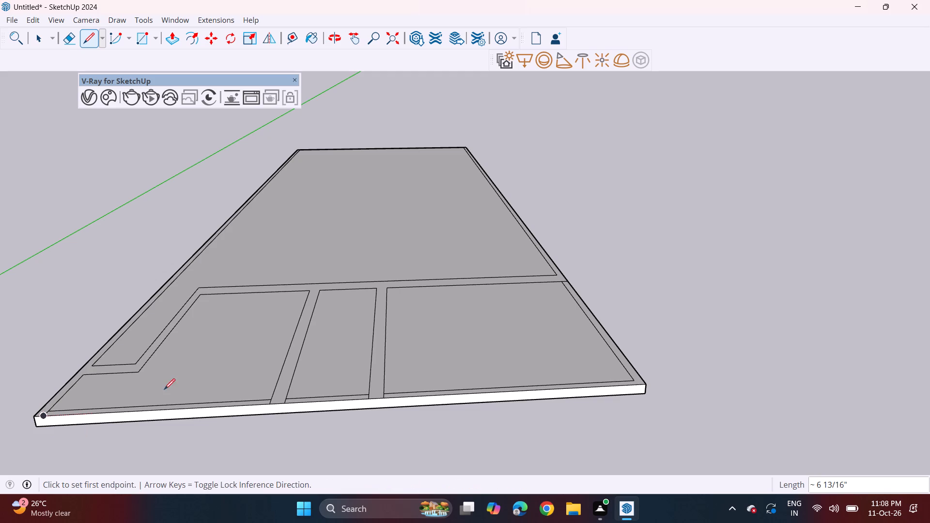
pyautogui.click(631, 382)
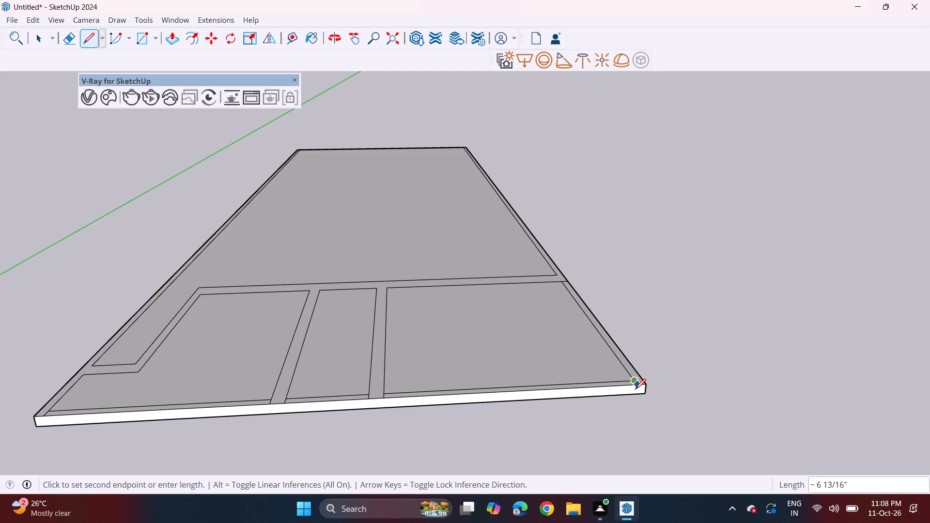
pyautogui.click(635, 389)
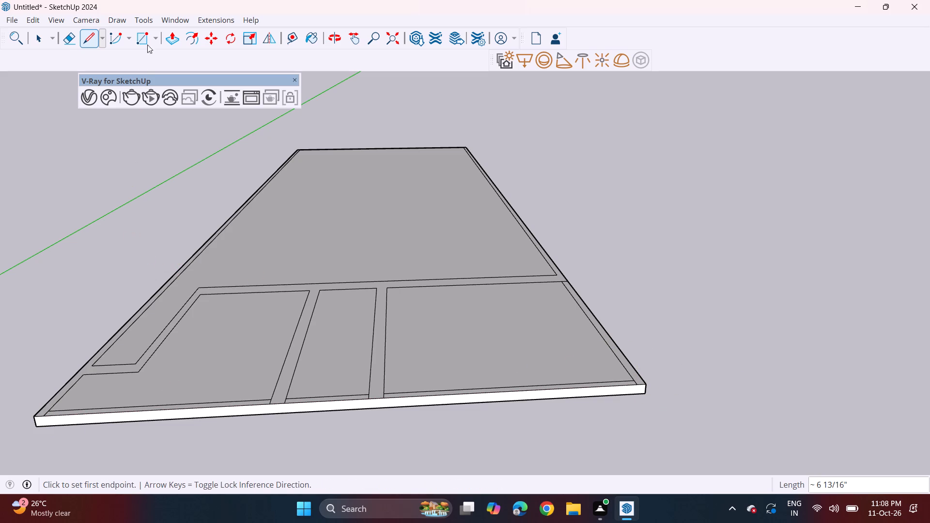
# Erase the remaining line stub between the third room's back right corner and the slab's right outer edge.
pyautogui.click(174, 34)
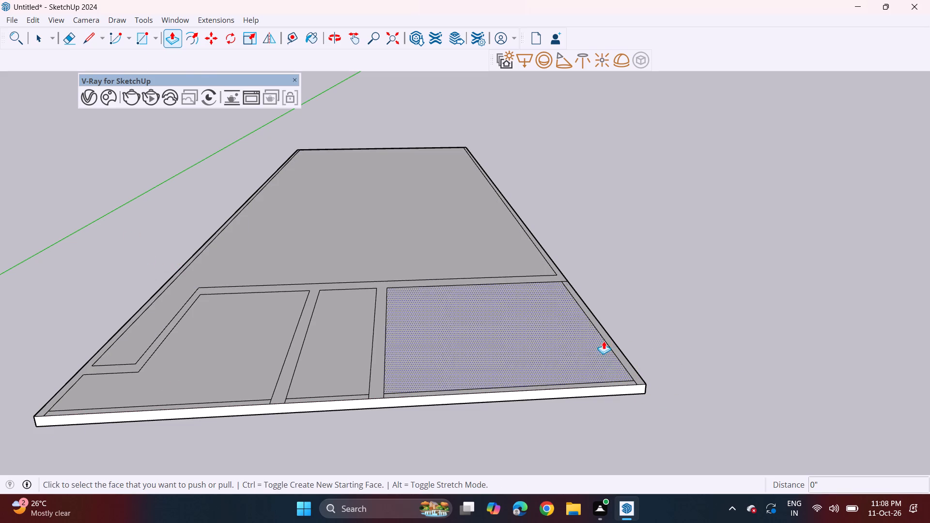
pyautogui.moveTo(70, 43); pyautogui.dragTo(74, 51)
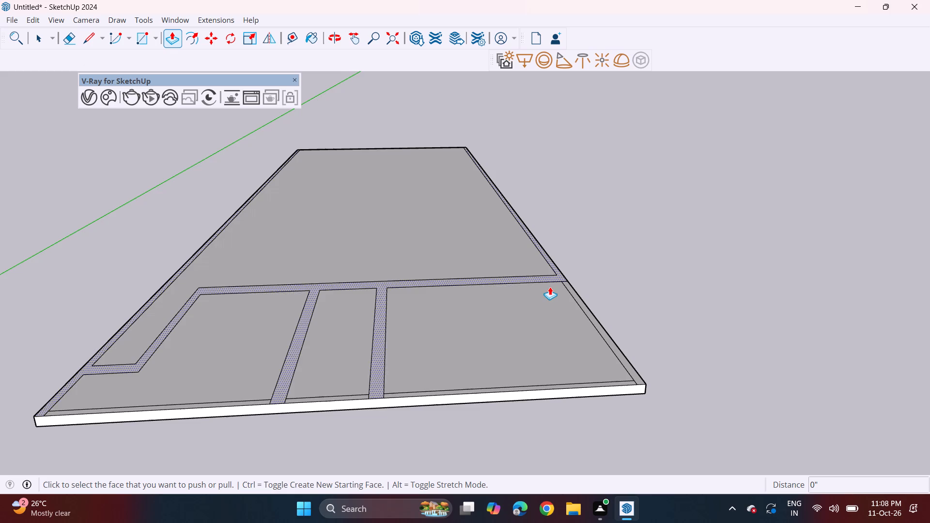
pyautogui.scroll(2, 559, 282)
pyautogui.click(75, 33)
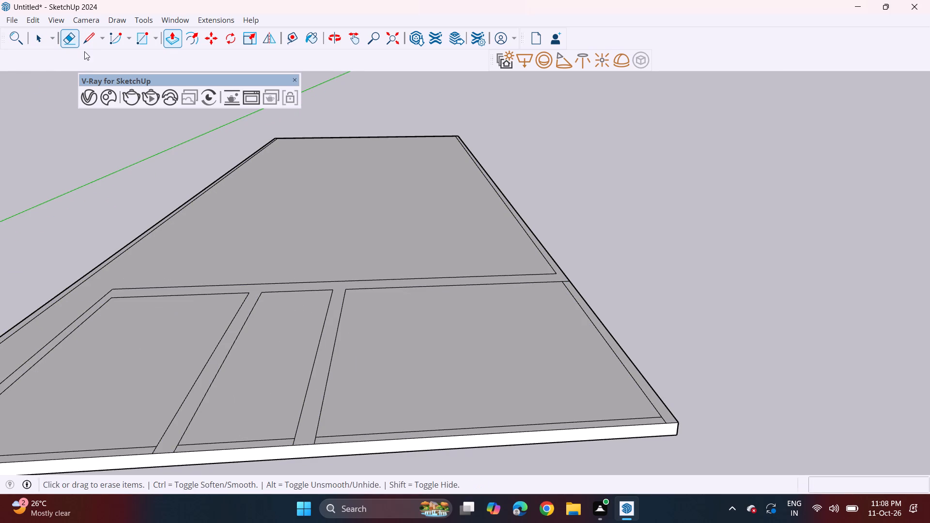
pyautogui.scroll(3, 594, 240)
pyautogui.scroll(2, 553, 292)
pyautogui.click(554, 303)
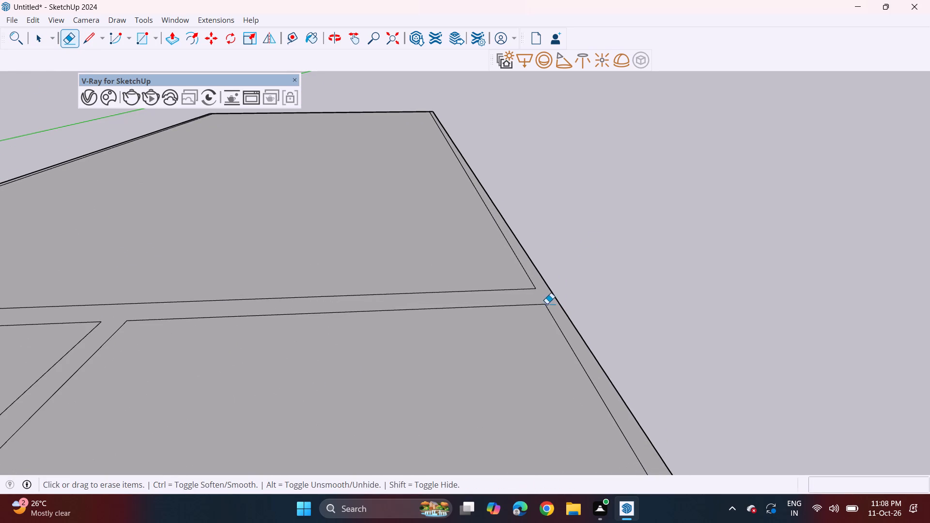
# Push/Pull the connected outer wall and room partition face up by 10'.
pyautogui.scroll(-14, 544, 305)
pyautogui.scroll(1, 163, 221)
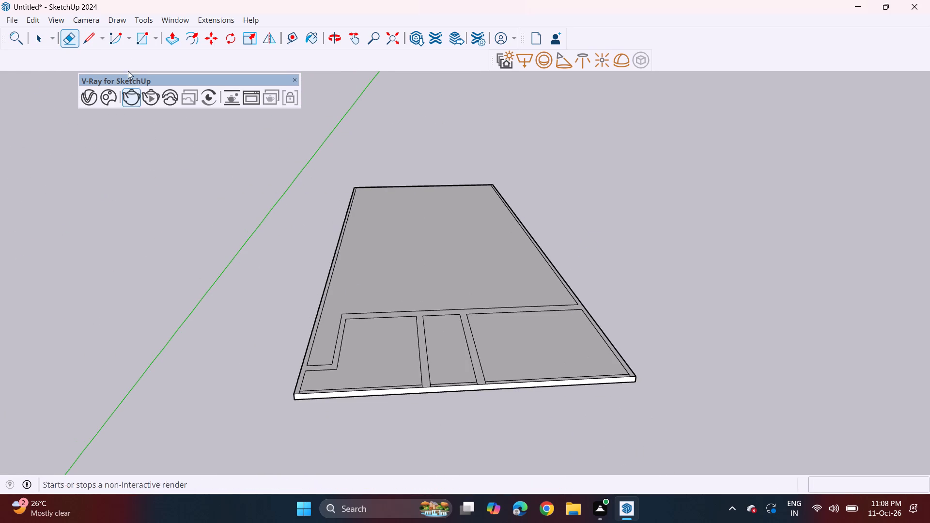
pyautogui.click(167, 43)
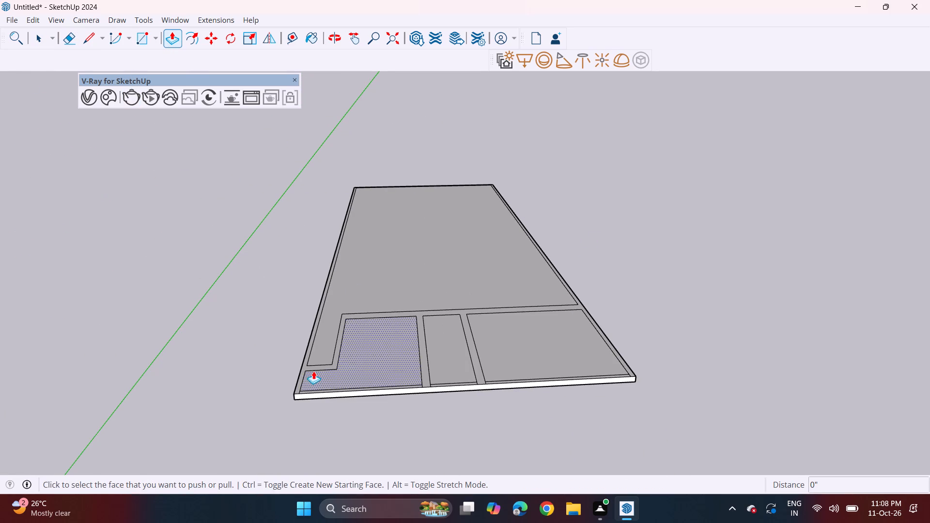
pyautogui.click(304, 367)
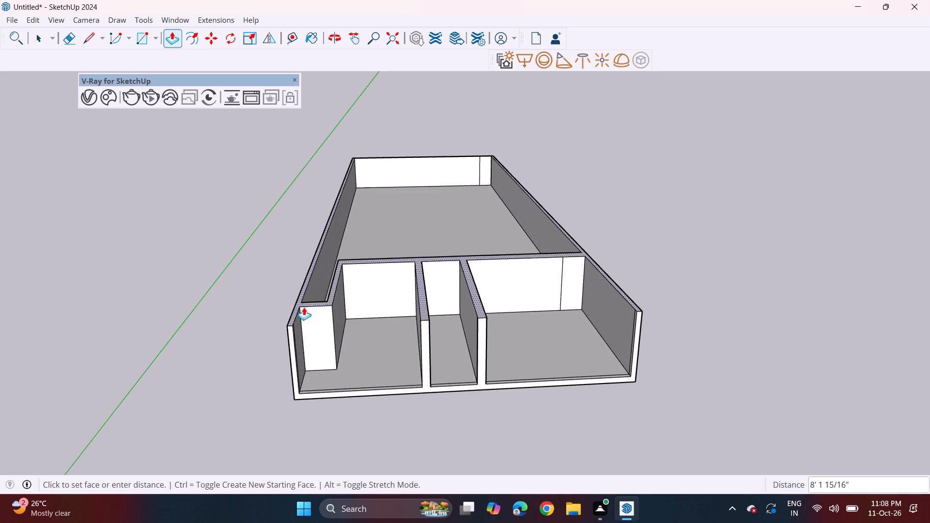
pyautogui.moveTo(326, 301); pyautogui.dragTo(317, 251, button='middle')
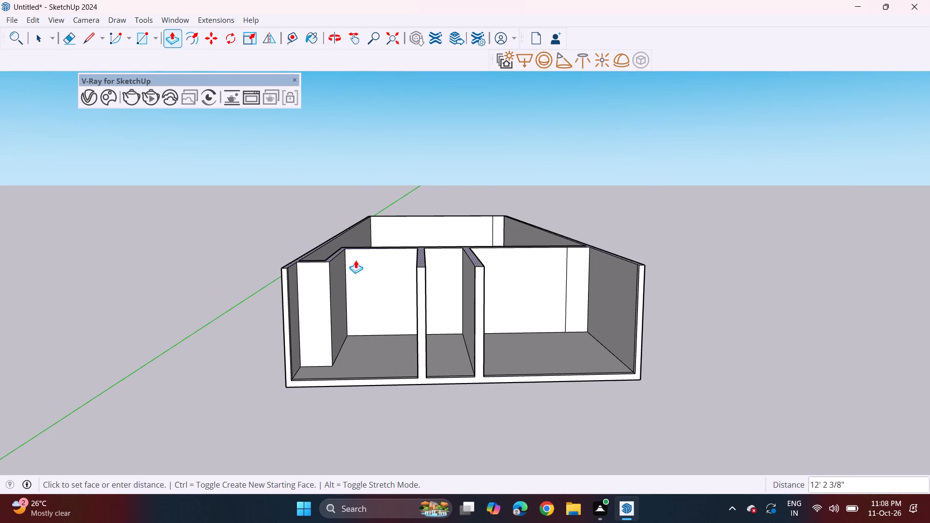
pyautogui.write("10'")
pyautogui.press('Return')
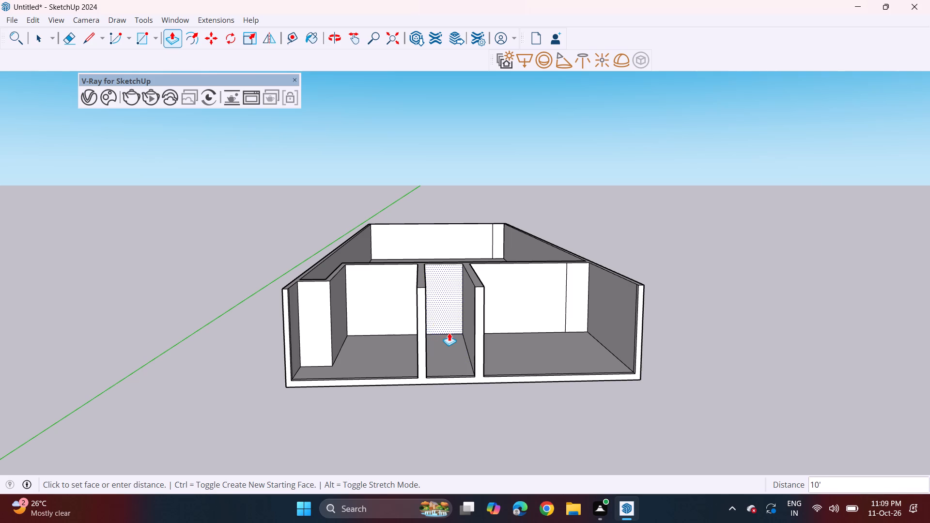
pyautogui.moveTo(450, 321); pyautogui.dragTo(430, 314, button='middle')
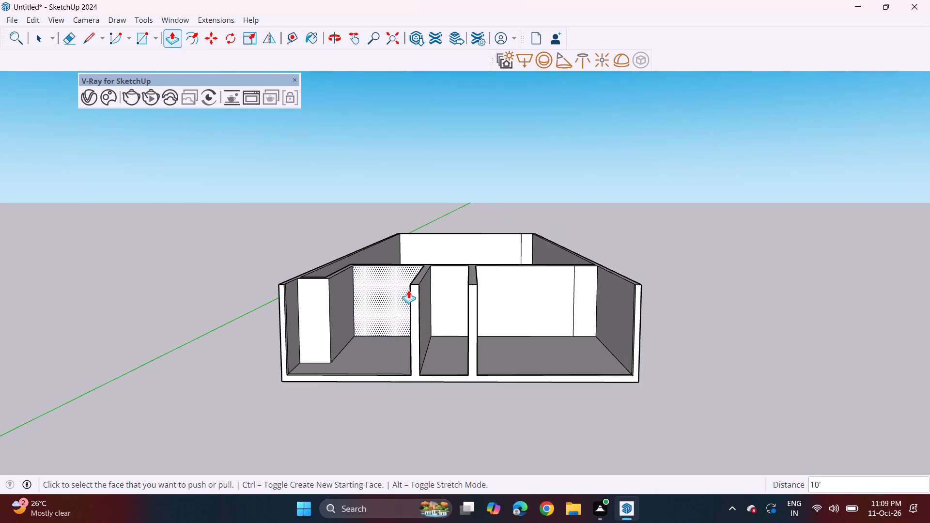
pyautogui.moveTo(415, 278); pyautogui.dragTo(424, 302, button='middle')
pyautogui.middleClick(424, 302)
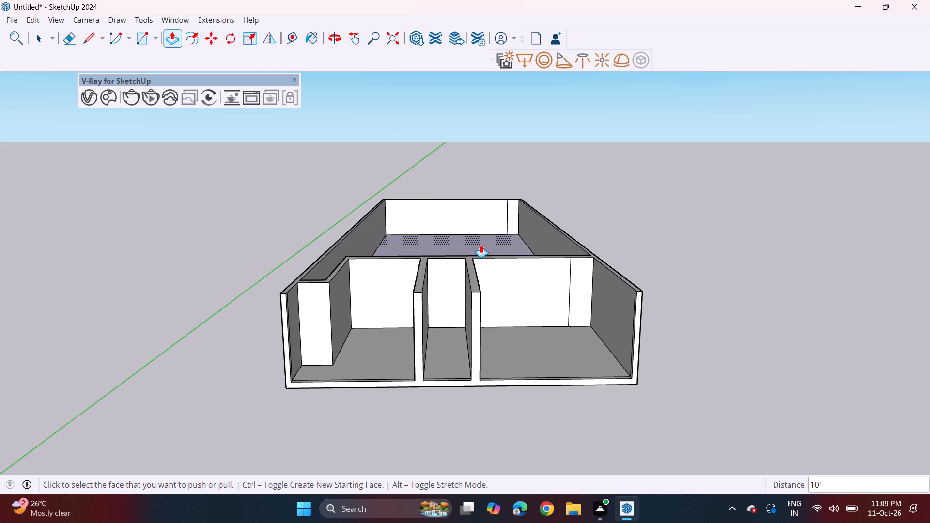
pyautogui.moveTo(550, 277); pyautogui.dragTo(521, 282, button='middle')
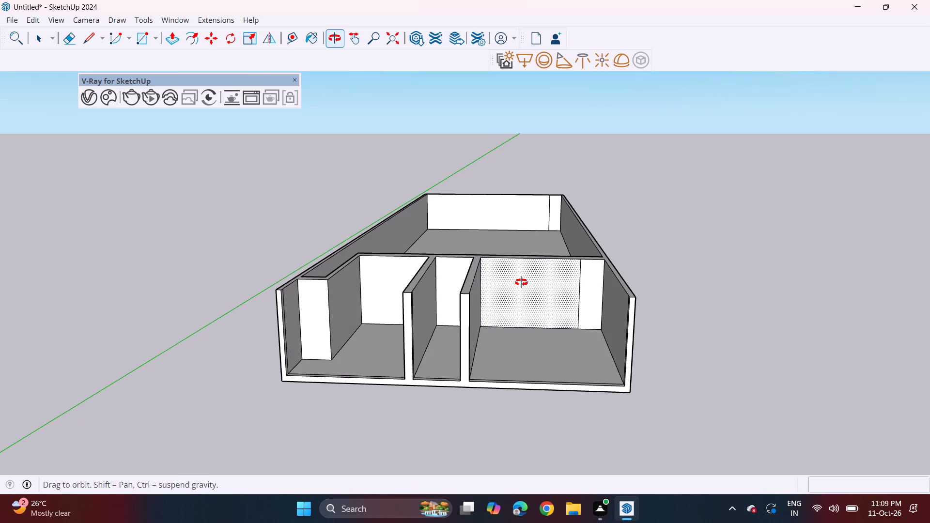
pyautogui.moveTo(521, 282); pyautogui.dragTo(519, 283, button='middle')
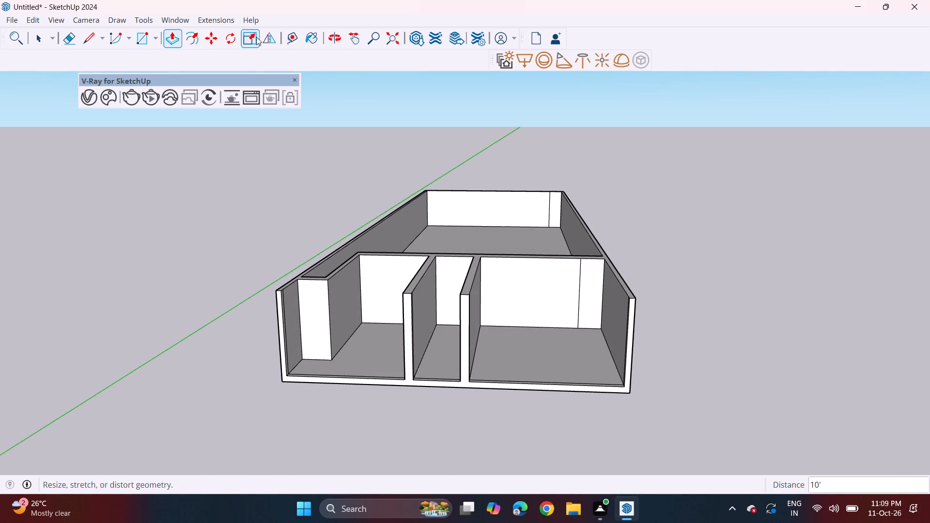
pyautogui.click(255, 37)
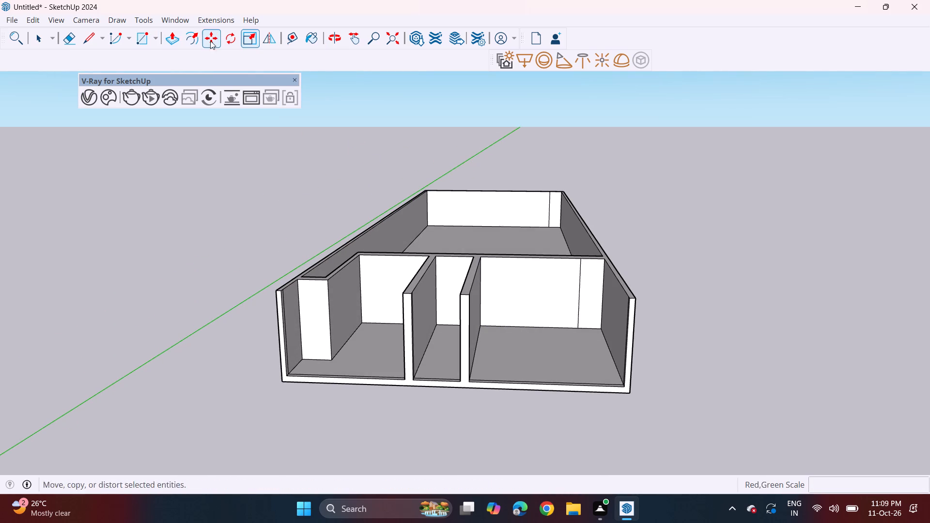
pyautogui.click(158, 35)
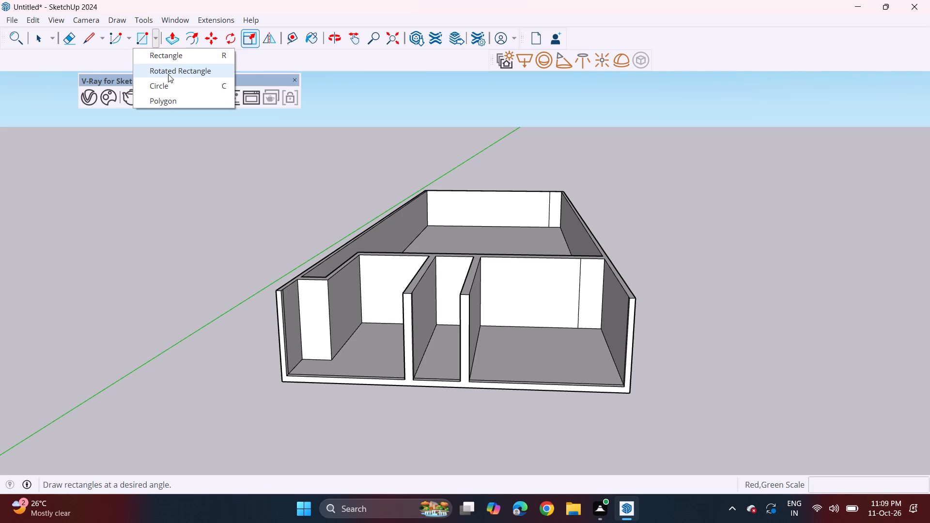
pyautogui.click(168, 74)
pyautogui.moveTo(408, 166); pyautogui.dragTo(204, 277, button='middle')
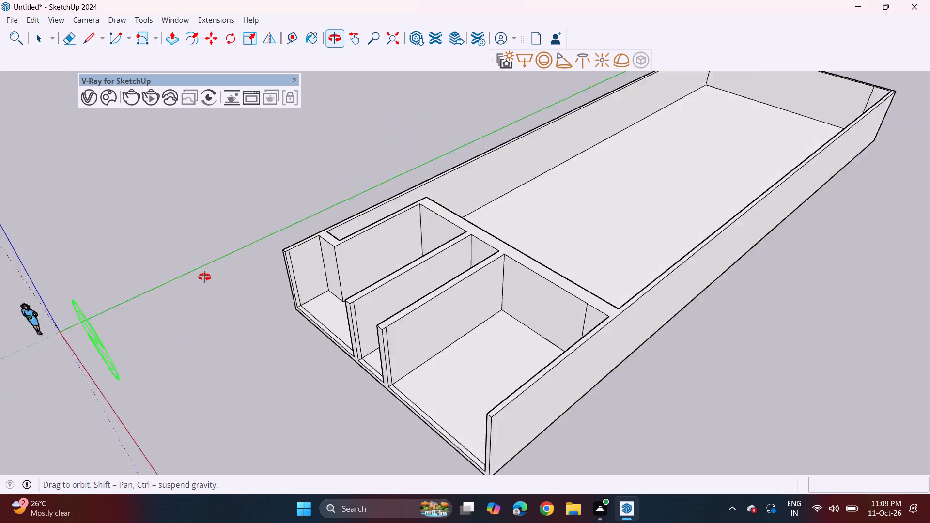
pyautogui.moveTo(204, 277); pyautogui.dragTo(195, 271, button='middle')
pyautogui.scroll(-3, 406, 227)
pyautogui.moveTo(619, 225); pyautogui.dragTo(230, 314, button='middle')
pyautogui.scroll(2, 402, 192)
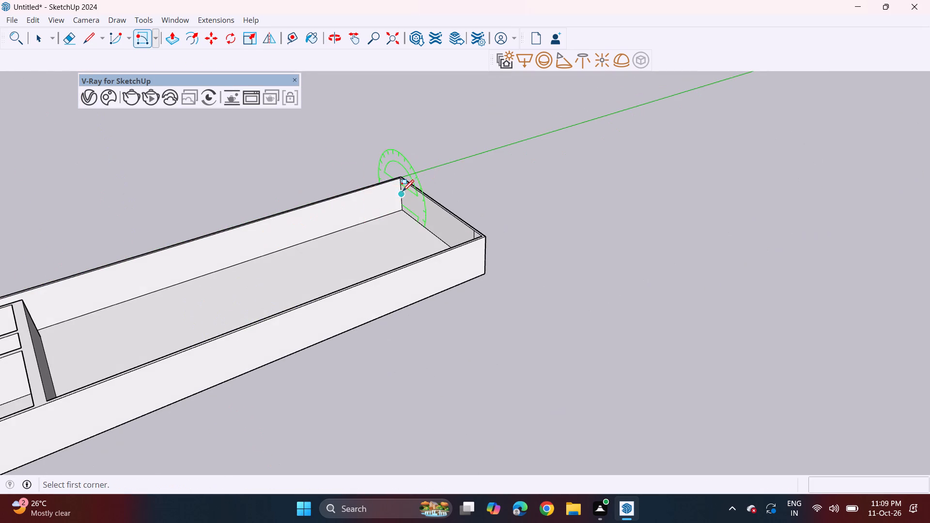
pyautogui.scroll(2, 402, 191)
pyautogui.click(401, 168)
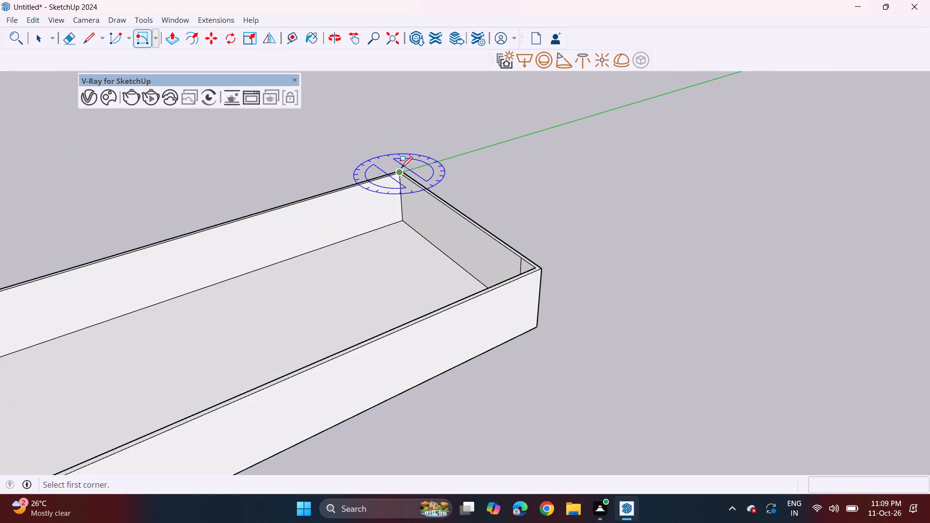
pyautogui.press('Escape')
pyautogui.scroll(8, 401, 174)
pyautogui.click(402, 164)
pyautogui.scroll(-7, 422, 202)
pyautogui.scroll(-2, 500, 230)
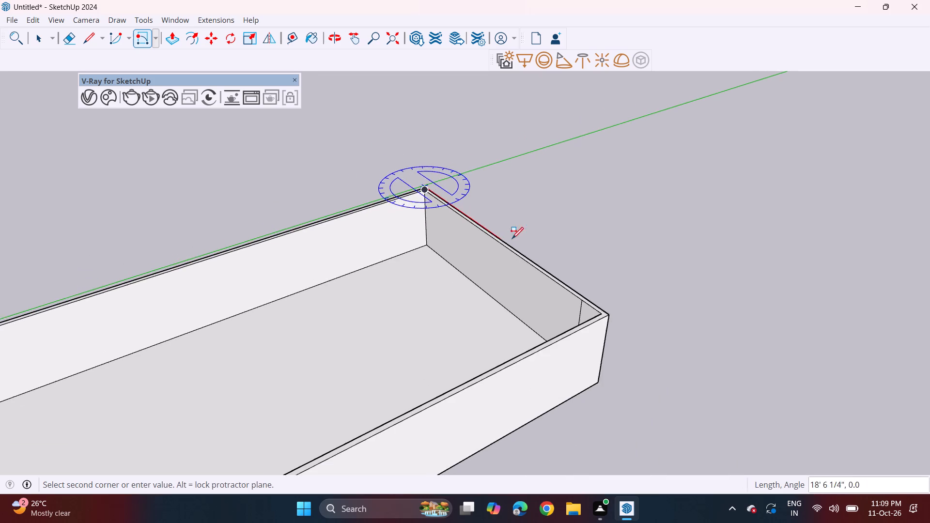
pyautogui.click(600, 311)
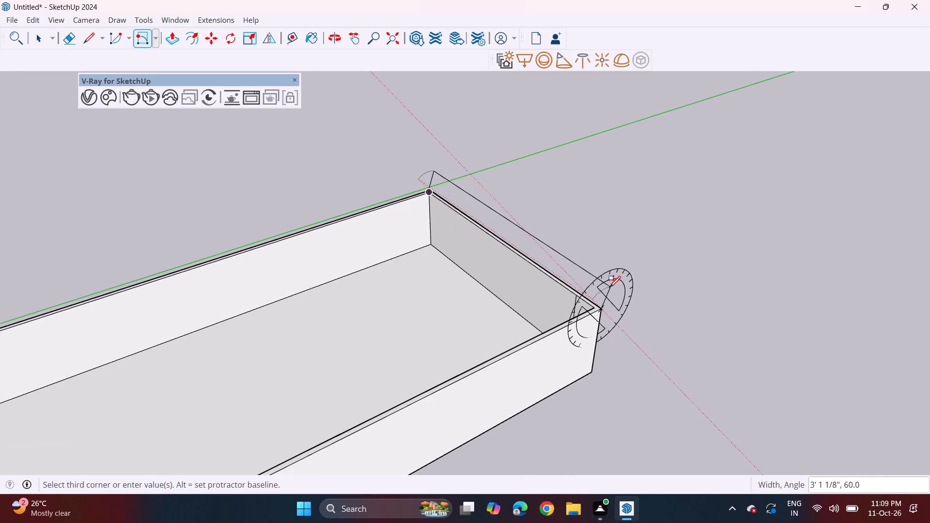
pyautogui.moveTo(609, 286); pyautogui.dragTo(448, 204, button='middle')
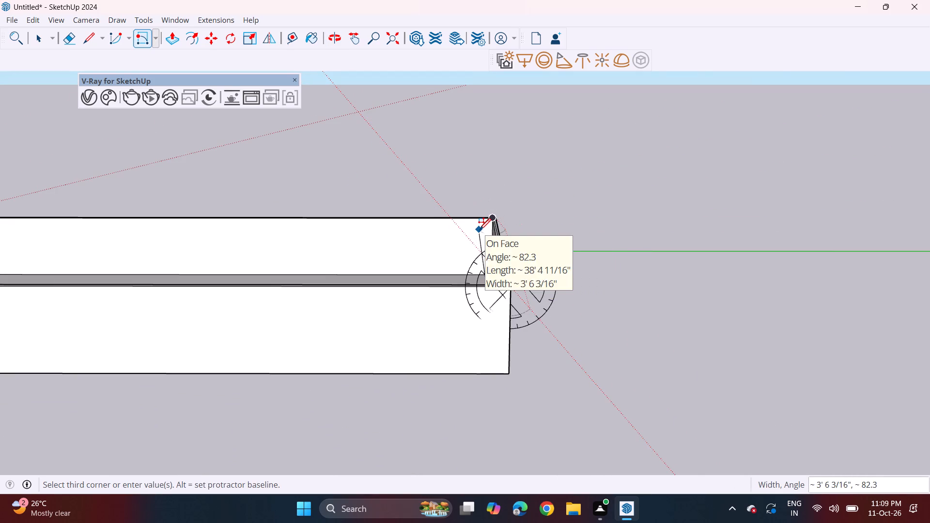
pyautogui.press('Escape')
# Draw an upright rotated rectangle about 40' 9" long and 6" high along the back wall's outer top edge.
pyautogui.moveTo(496, 199); pyautogui.dragTo(493, 210, button='middle')
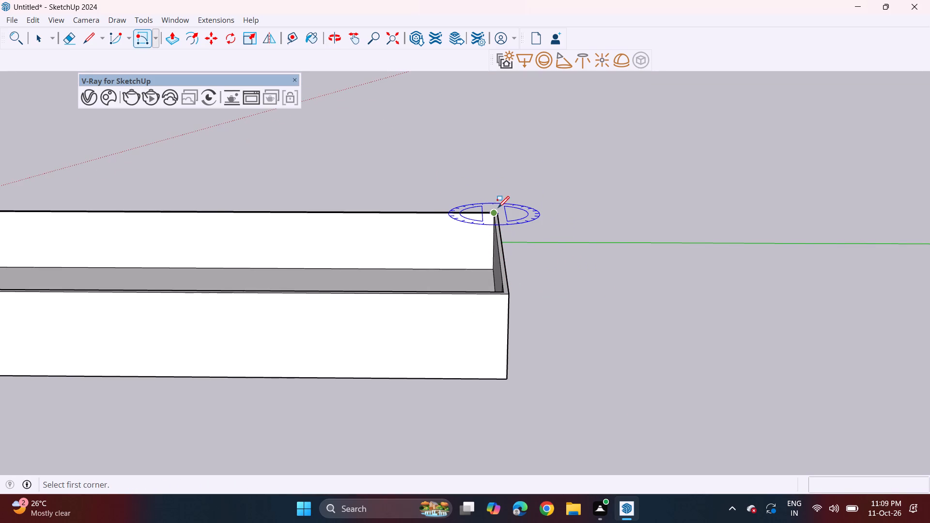
pyautogui.click(511, 289)
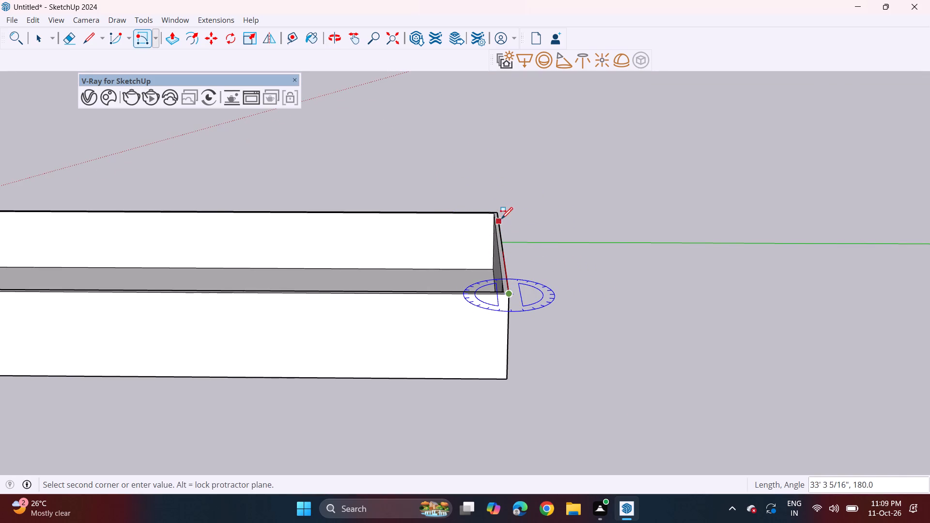
pyautogui.scroll(9, 501, 208)
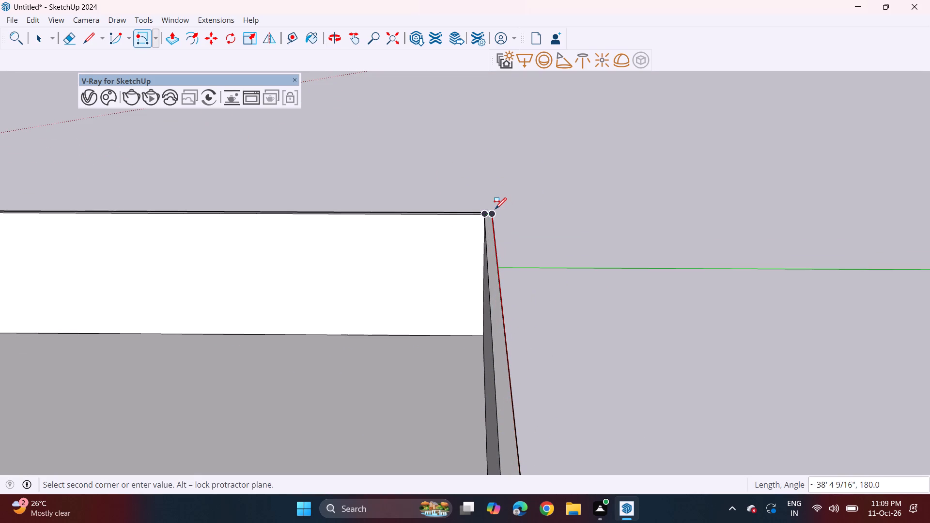
pyautogui.click(495, 207)
pyautogui.moveTo(496, 189); pyautogui.dragTo(478, 131, button='middle')
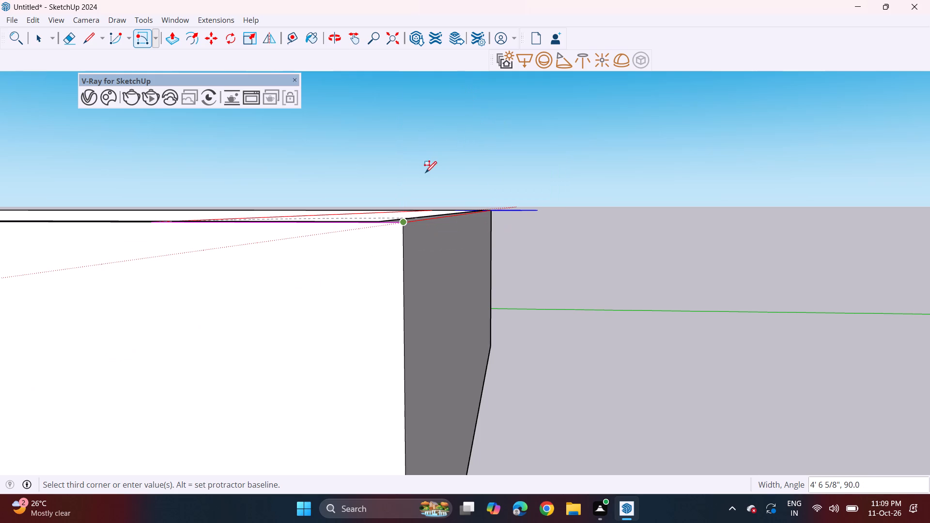
pyautogui.moveTo(435, 177); pyautogui.dragTo(493, 205, button='middle')
pyautogui.moveTo(483, 154); pyautogui.dragTo(425, 139, button='middle')
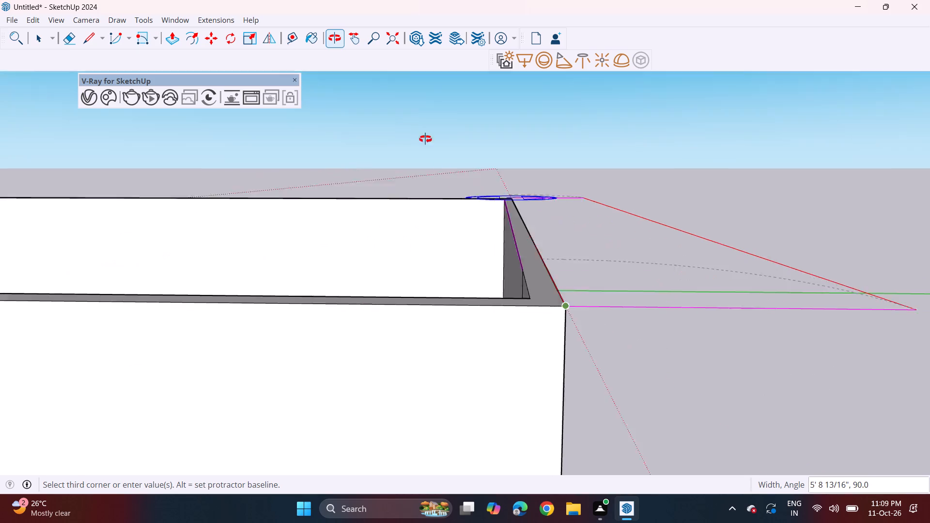
pyautogui.moveTo(425, 139); pyautogui.dragTo(439, 153, button='middle')
pyautogui.middleClick(509, 178)
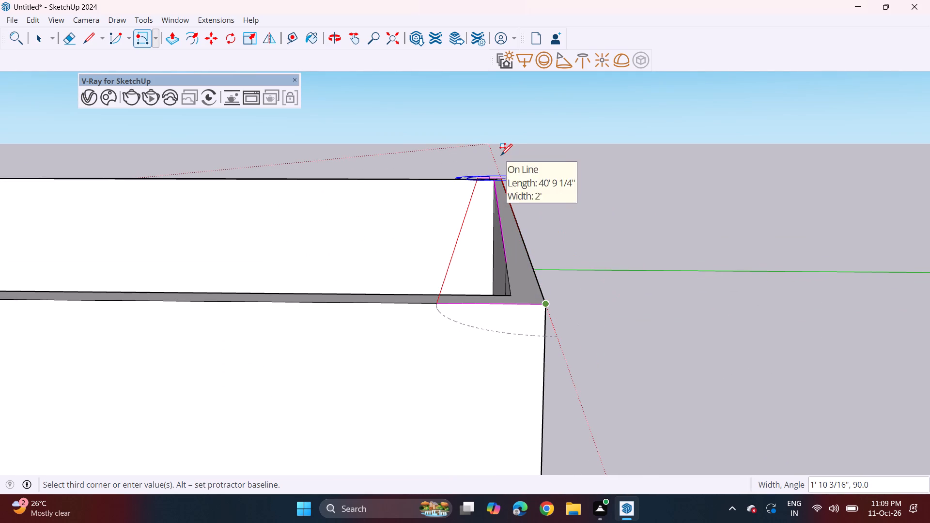
pyautogui.press('6')
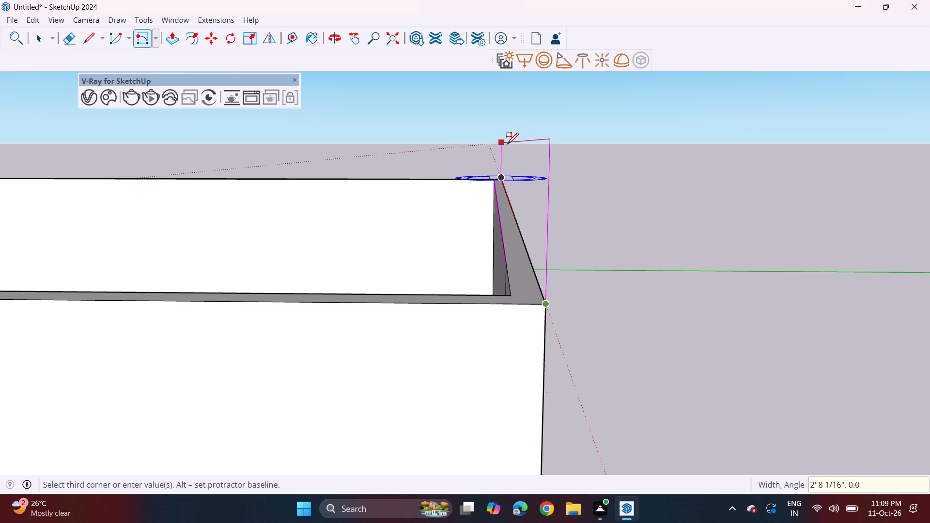
pyautogui.press('6')
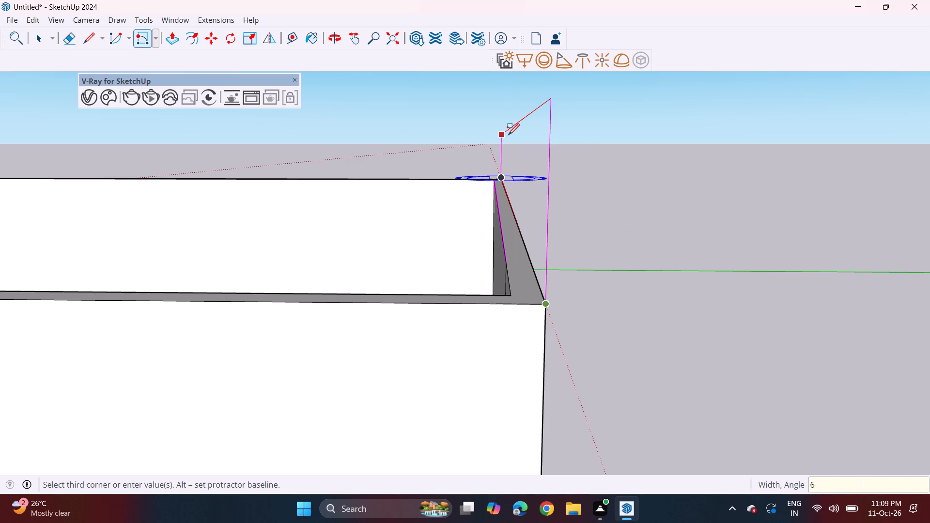
pyautogui.press('Return')
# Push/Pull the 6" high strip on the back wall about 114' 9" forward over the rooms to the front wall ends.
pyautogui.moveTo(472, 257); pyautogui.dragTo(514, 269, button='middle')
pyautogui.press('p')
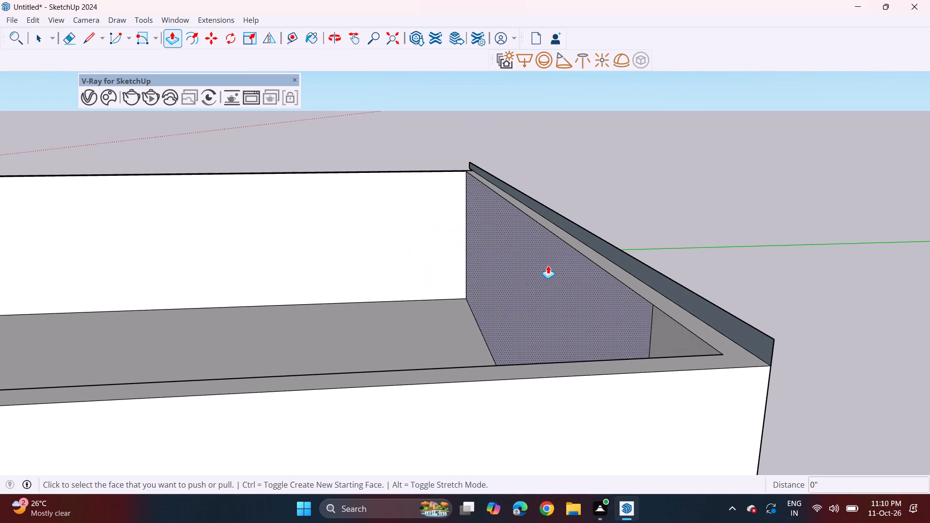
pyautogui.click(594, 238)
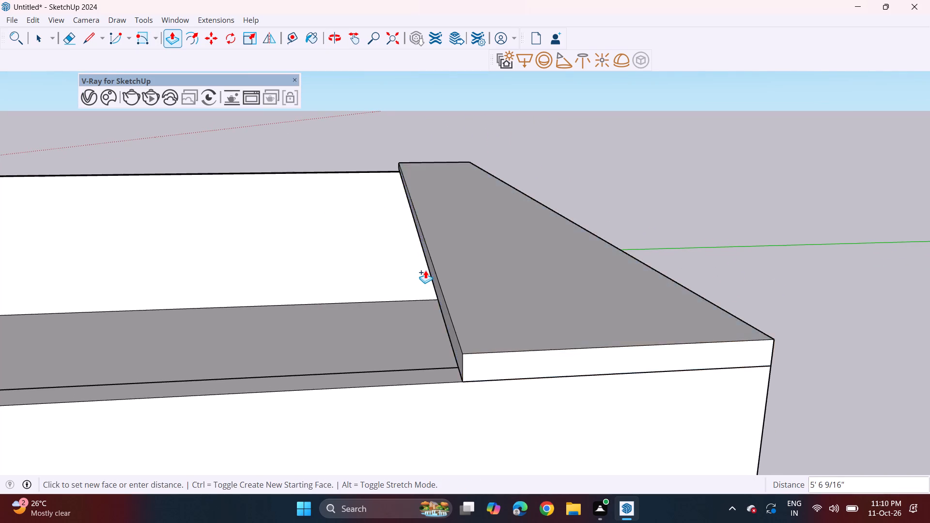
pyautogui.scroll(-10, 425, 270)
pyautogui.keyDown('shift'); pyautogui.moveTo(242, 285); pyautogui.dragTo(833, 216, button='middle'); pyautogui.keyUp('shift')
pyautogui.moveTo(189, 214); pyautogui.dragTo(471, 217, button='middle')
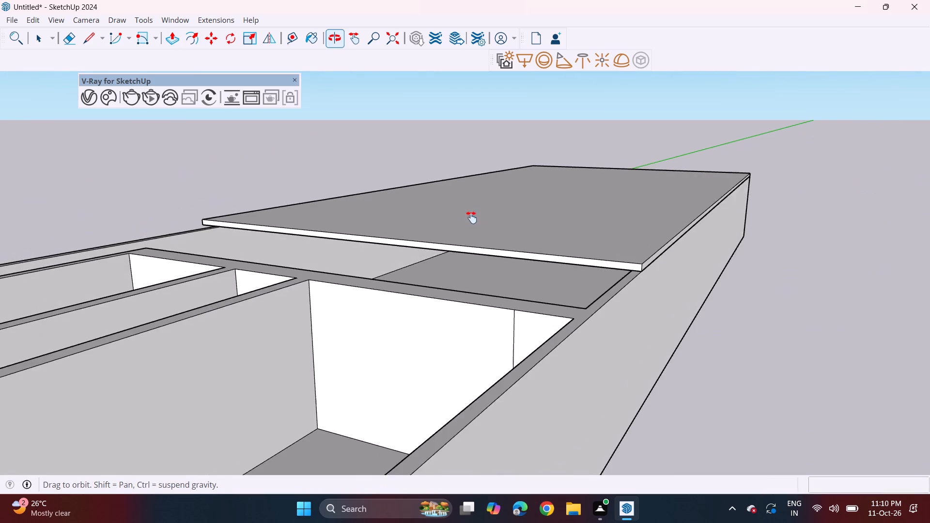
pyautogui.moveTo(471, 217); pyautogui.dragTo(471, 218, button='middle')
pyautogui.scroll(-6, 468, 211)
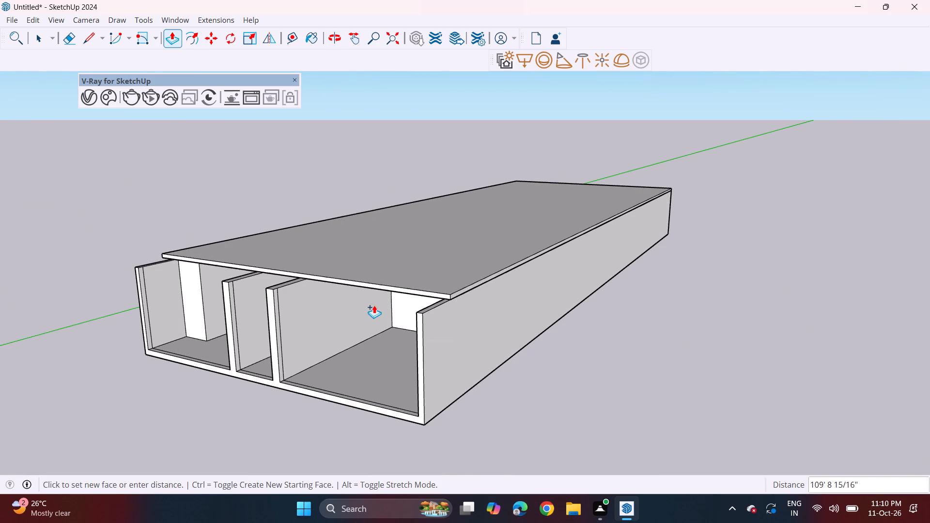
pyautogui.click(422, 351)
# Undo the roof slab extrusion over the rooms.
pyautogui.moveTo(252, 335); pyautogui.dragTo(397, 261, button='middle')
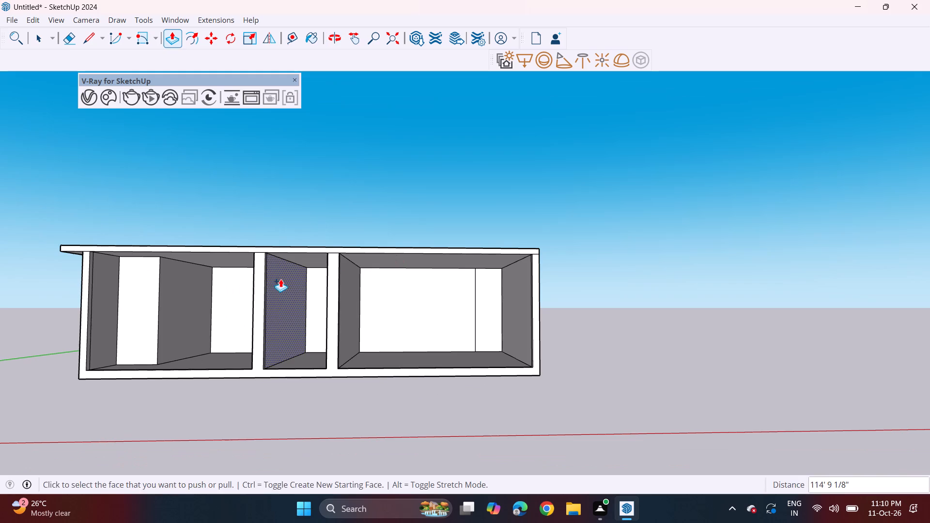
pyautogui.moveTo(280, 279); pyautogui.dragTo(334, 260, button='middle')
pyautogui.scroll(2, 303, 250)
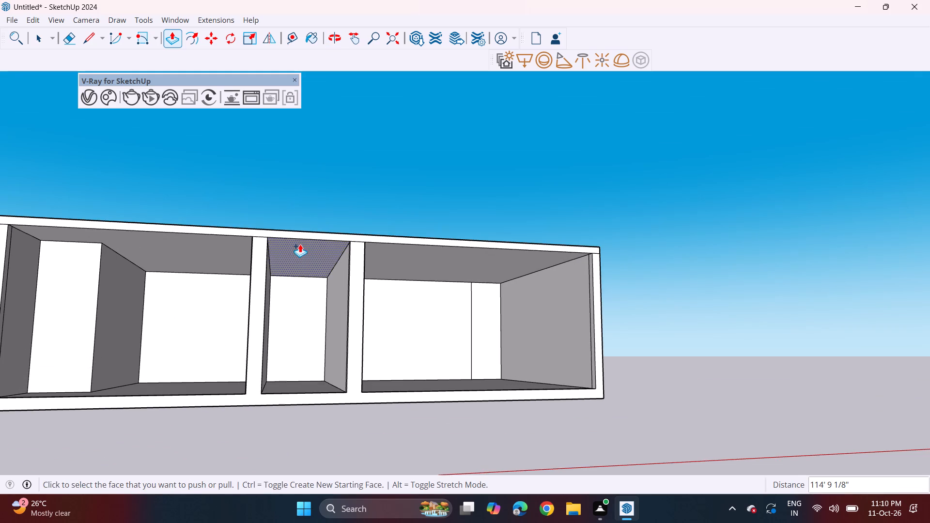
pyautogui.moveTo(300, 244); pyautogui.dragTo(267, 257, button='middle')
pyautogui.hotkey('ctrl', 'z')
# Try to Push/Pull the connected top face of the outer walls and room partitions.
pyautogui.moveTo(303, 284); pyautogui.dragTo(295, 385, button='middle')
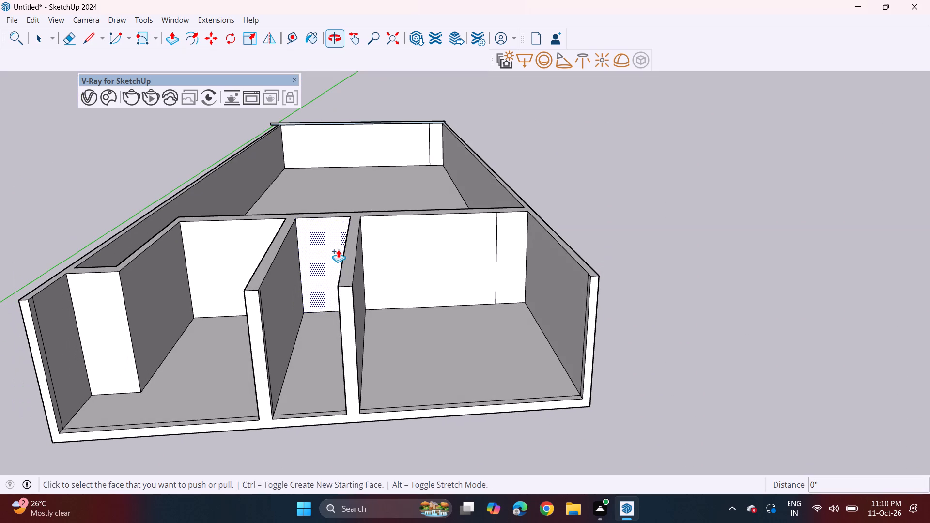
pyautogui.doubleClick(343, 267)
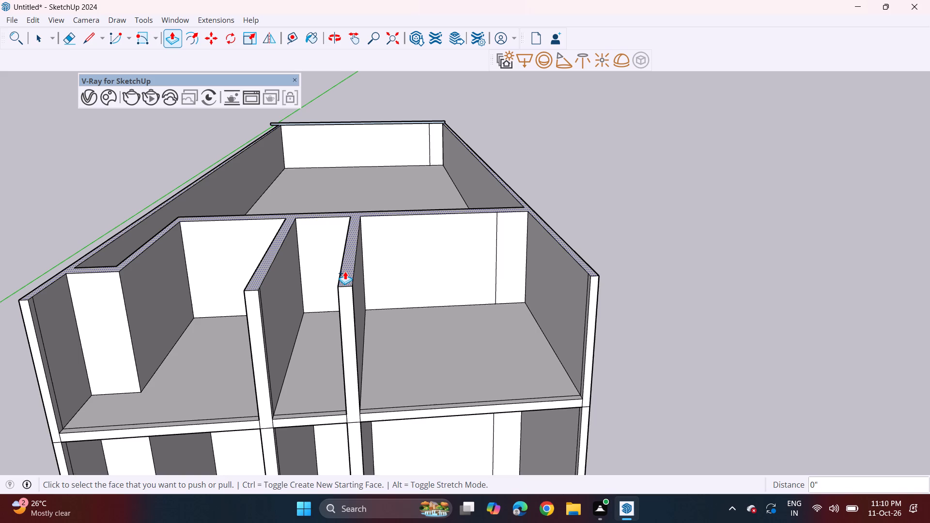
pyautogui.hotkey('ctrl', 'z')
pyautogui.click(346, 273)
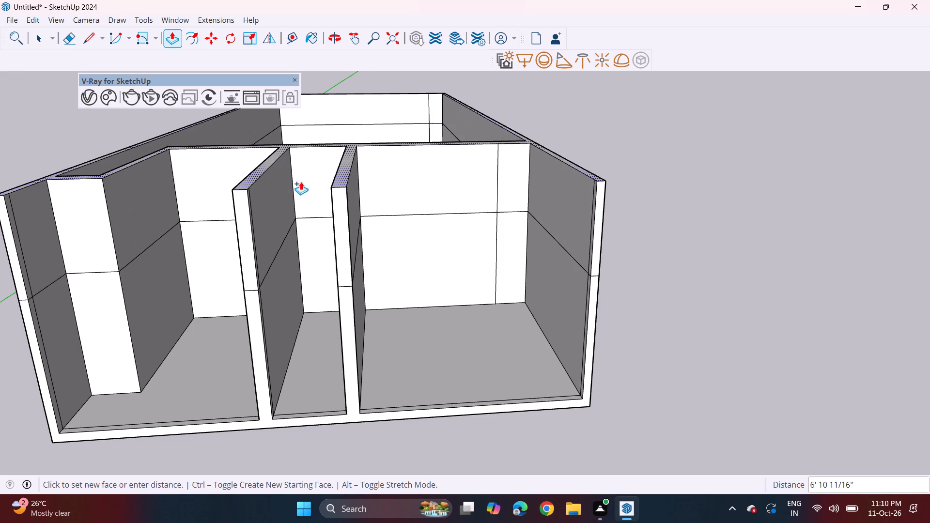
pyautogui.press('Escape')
# Draw a line about 11 5/8" long across the top of the third room's side partition where it meets the cross wall.
pyautogui.click(86, 40)
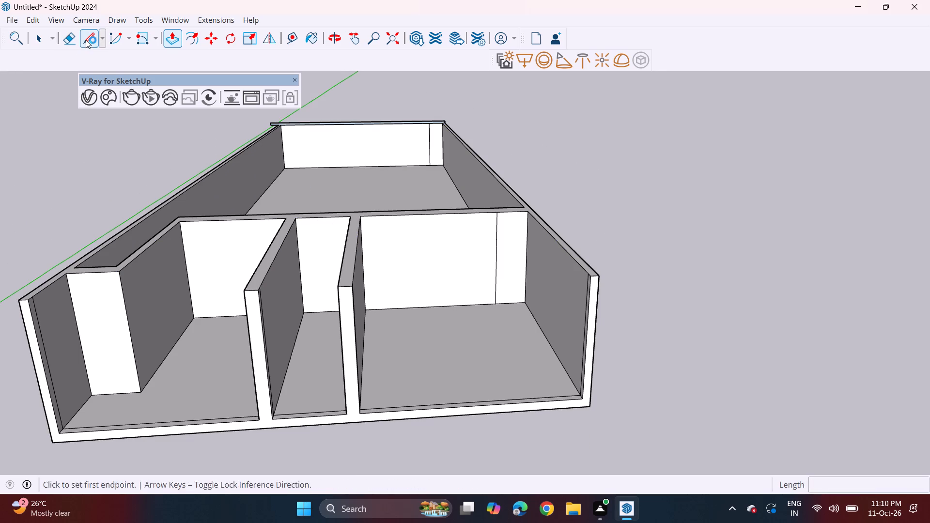
pyautogui.click(354, 219)
pyautogui.click(363, 216)
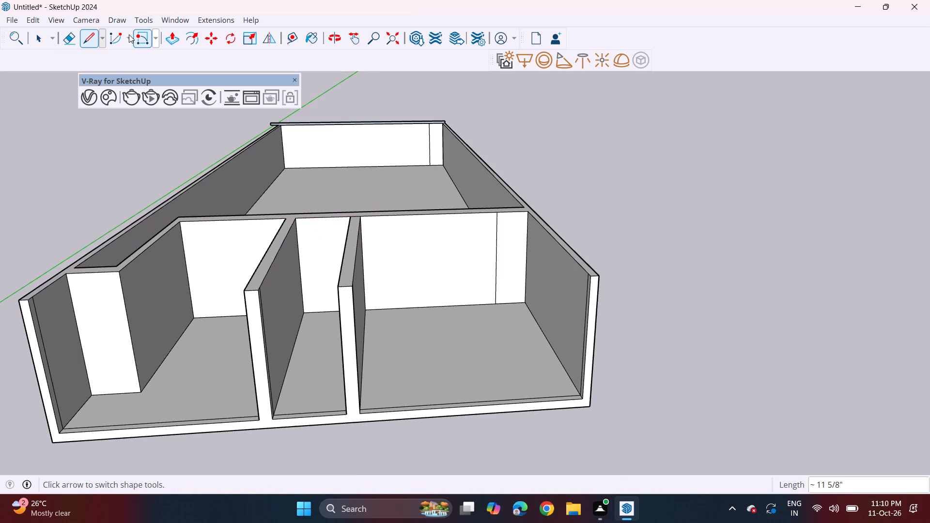
# Push/Pull the separated top face of the third room's side partition down by about 10 7/8".
pyautogui.click(171, 40)
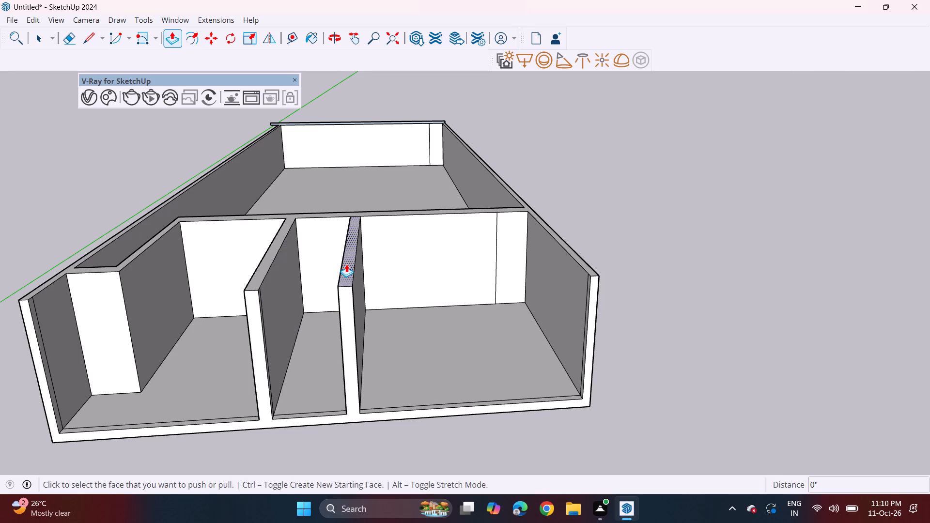
pyautogui.click(347, 264)
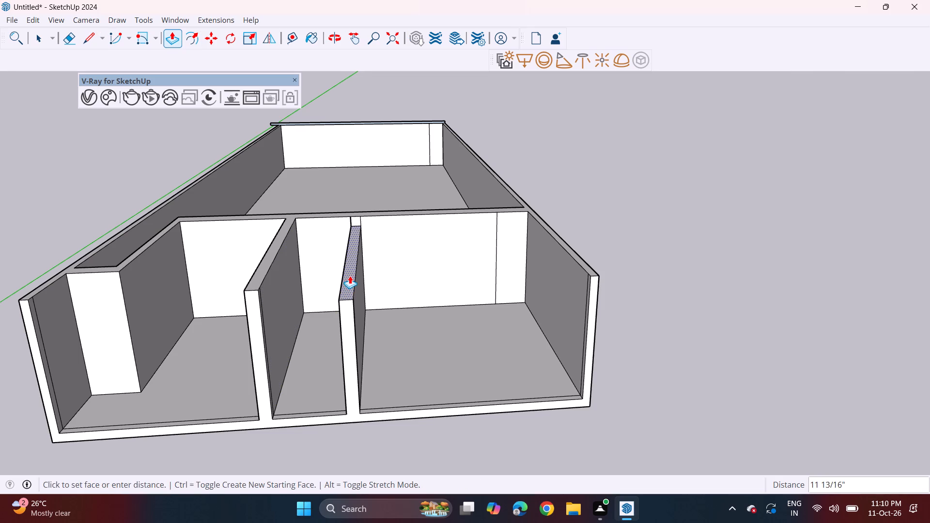
pyautogui.click(350, 275)
# Draw a 6" line across the raised roof-edge strip from the end wall's outer corner, splitting off the overhang.
pyautogui.moveTo(359, 251); pyautogui.dragTo(328, 221, button='middle')
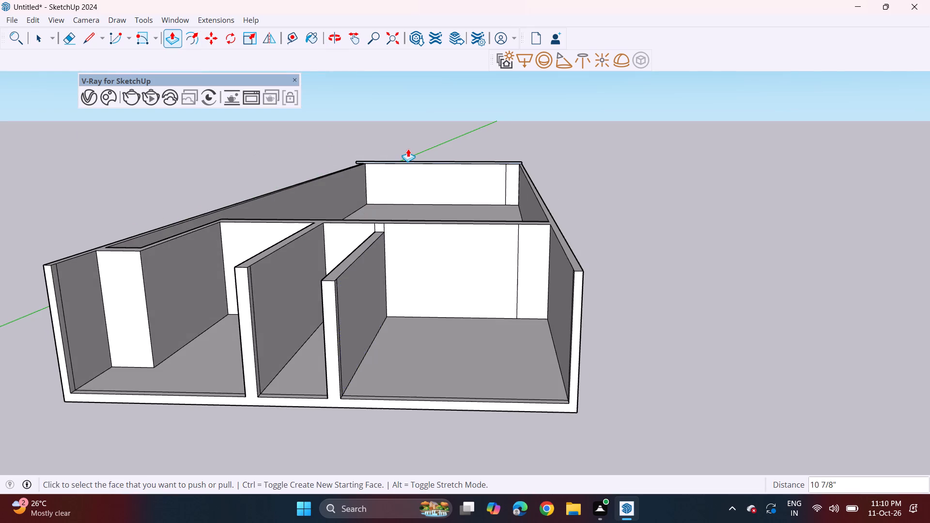
pyautogui.scroll(2, 408, 149)
pyautogui.moveTo(411, 150); pyautogui.dragTo(552, 168, button='middle')
pyautogui.scroll(1, 0, 211)
pyautogui.scroll(-2, 0, 215)
pyautogui.keyDown('shift'); pyautogui.moveTo(0, 238); pyautogui.dragTo(76, 233, button='middle'); pyautogui.keyUp('shift')
pyautogui.scroll(1, 63, 197)
pyautogui.moveTo(63, 197); pyautogui.dragTo(100, 188, button='middle')
pyautogui.keyDown('shift'); pyautogui.moveTo(39, 166); pyautogui.dragTo(203, 217, button='middle'); pyautogui.keyUp('shift')
pyautogui.scroll(9, 175, 211)
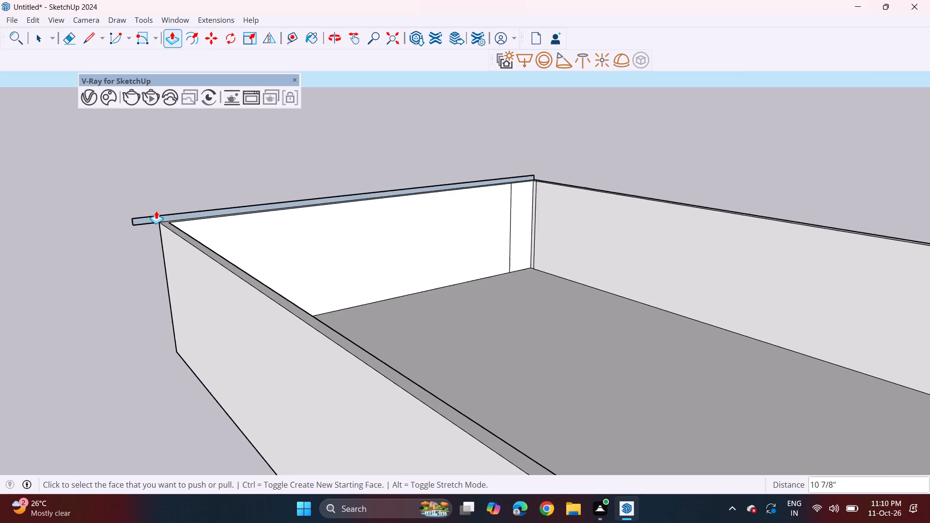
pyautogui.scroll(13, 156, 211)
pyautogui.click(89, 37)
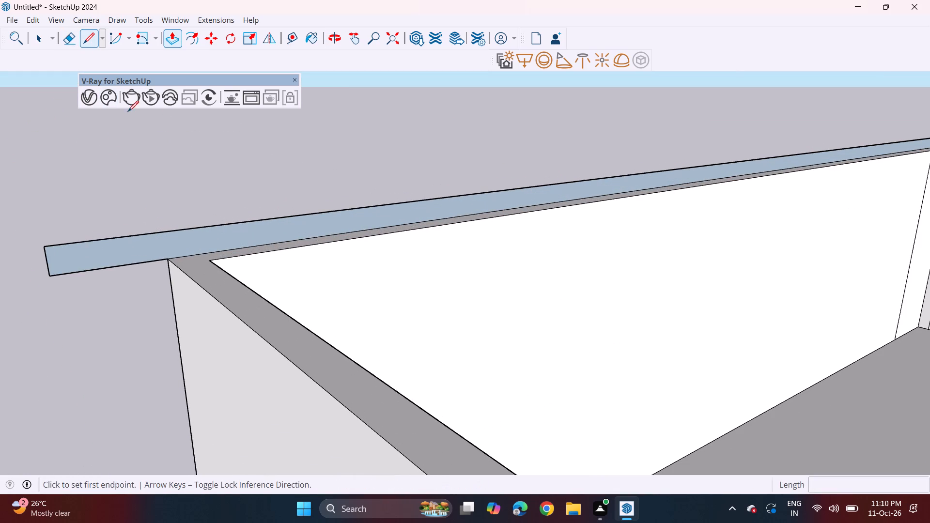
pyautogui.click(168, 254)
pyautogui.click(168, 259)
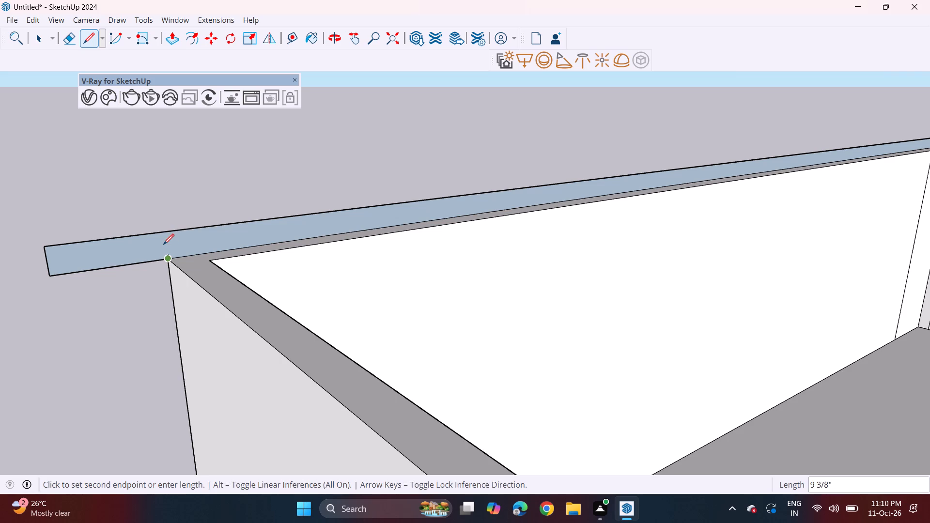
pyautogui.click(163, 233)
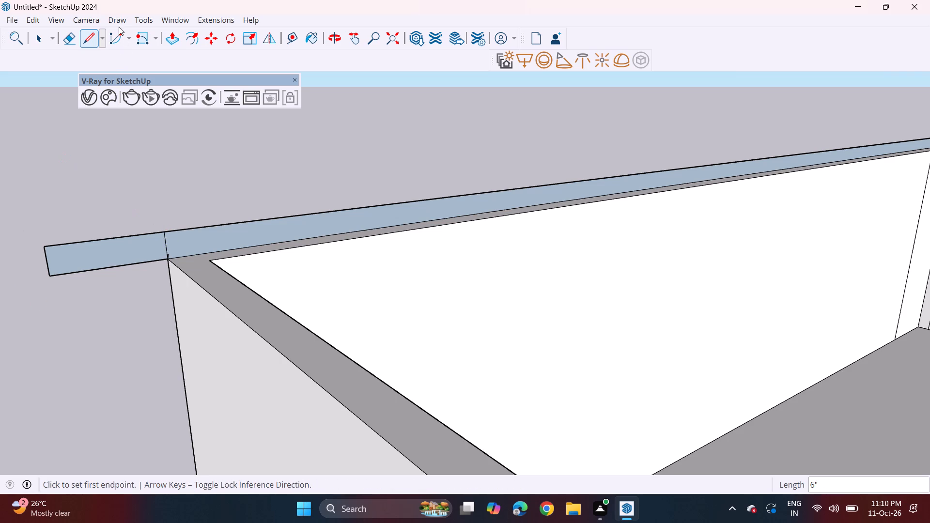
# Erase the edges of the overhanging piece of the strip beyond the end wall's corner.
pyautogui.click(66, 42)
pyautogui.moveTo(101, 233); pyautogui.dragTo(105, 269)
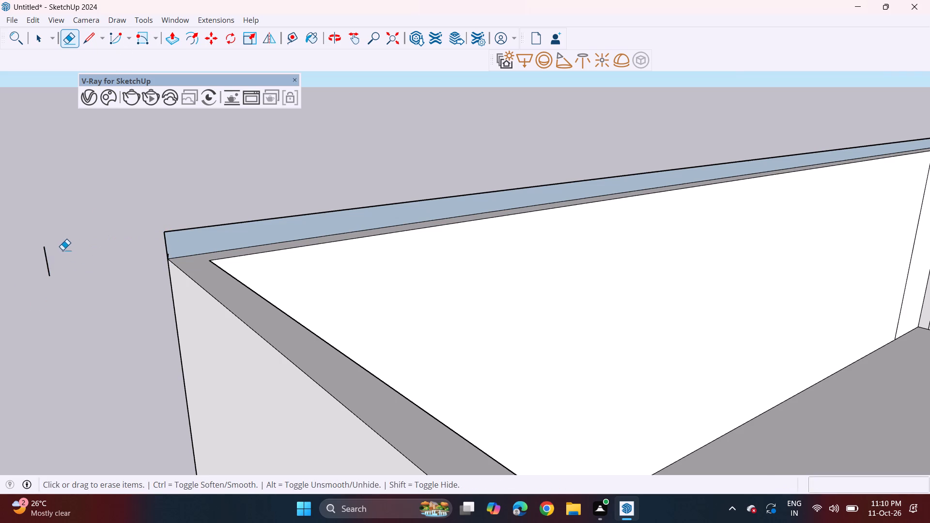
pyautogui.moveTo(54, 260); pyautogui.dragTo(50, 269)
# Push/Pull the 6" strip face about 114' 9 1/8" over the walls to the open front, forming the roof slab.
pyautogui.moveTo(197, 287); pyautogui.dragTo(81, 278, button='middle')
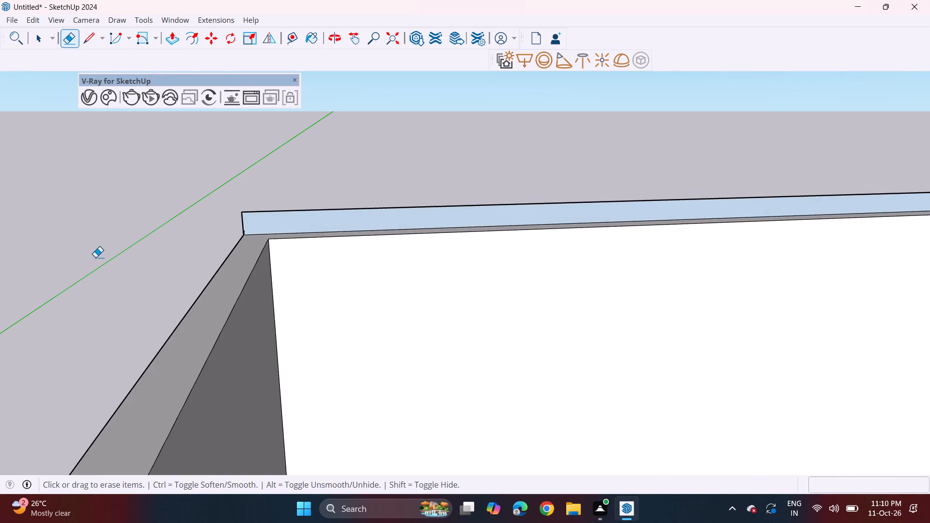
pyautogui.scroll(-20, 95, 252)
pyautogui.scroll(-2, 95, 252)
pyautogui.scroll(-1, 357, 290)
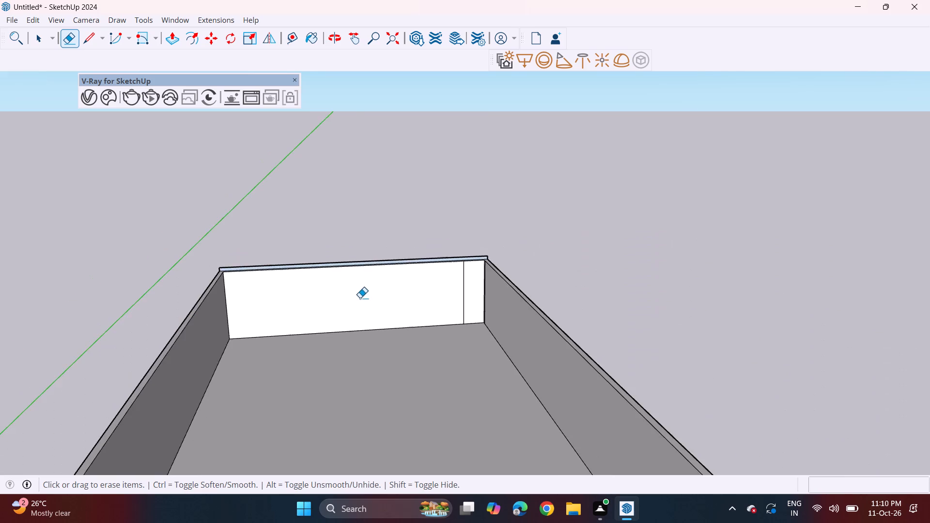
pyautogui.scroll(-5, 360, 298)
pyautogui.moveTo(438, 376); pyautogui.dragTo(368, 321, button='middle')
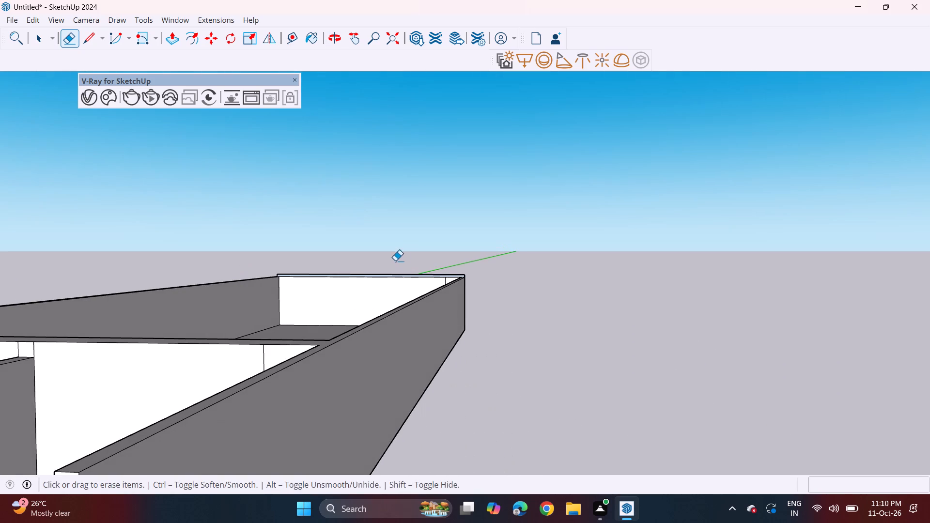
pyautogui.scroll(1, 392, 259)
pyautogui.doubleClick(170, 39)
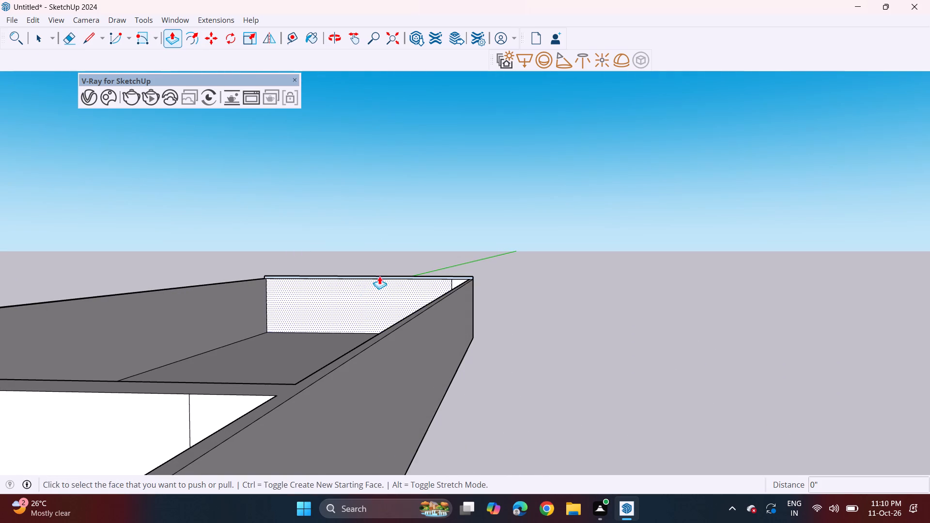
pyautogui.click(384, 277)
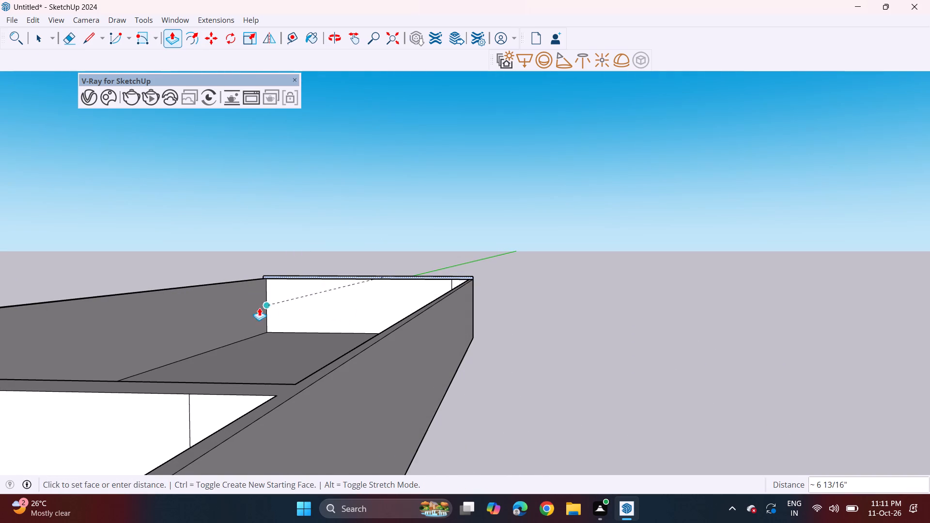
pyautogui.scroll(-5, 224, 354)
pyautogui.keyDown('shift'); pyautogui.moveTo(222, 381); pyautogui.dragTo(357, 325, button='middle'); pyautogui.keyUp('shift')
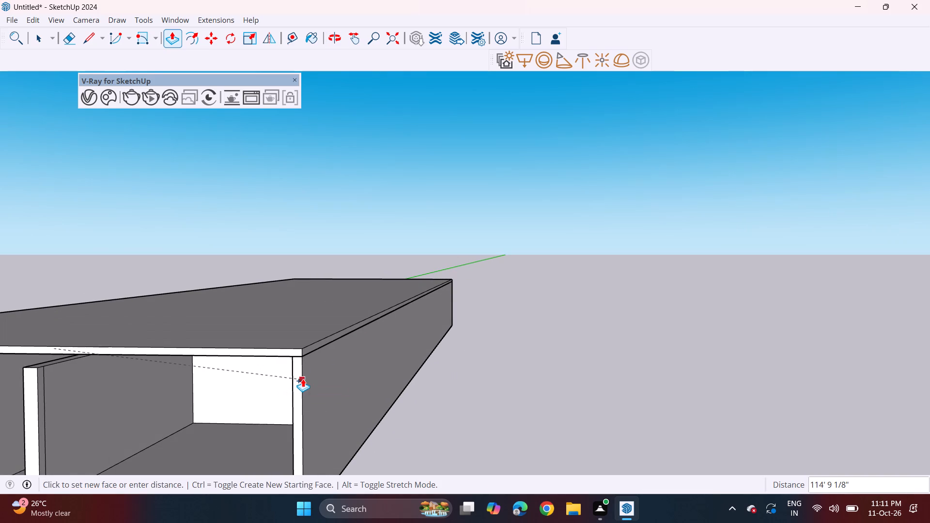
pyautogui.click(303, 379)
# Draw a line about 20' 1 5/16" long across the middle room's full-height partition face, just below the roof slab.
pyautogui.moveTo(242, 371); pyautogui.dragTo(252, 362, button='middle')
pyautogui.keyDown('shift'); pyautogui.moveTo(198, 356); pyautogui.dragTo(442, 333, button='middle'); pyautogui.keyUp('shift')
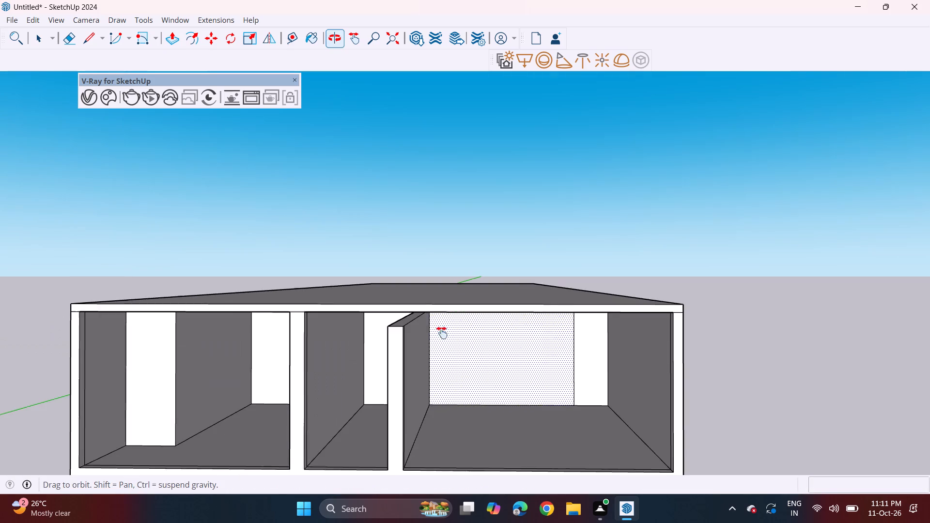
pyautogui.keyDown('shift'); pyautogui.moveTo(442, 333); pyautogui.dragTo(441, 328, button='middle'); pyautogui.keyUp('shift')
pyautogui.moveTo(439, 300); pyautogui.dragTo(467, 284, button='middle')
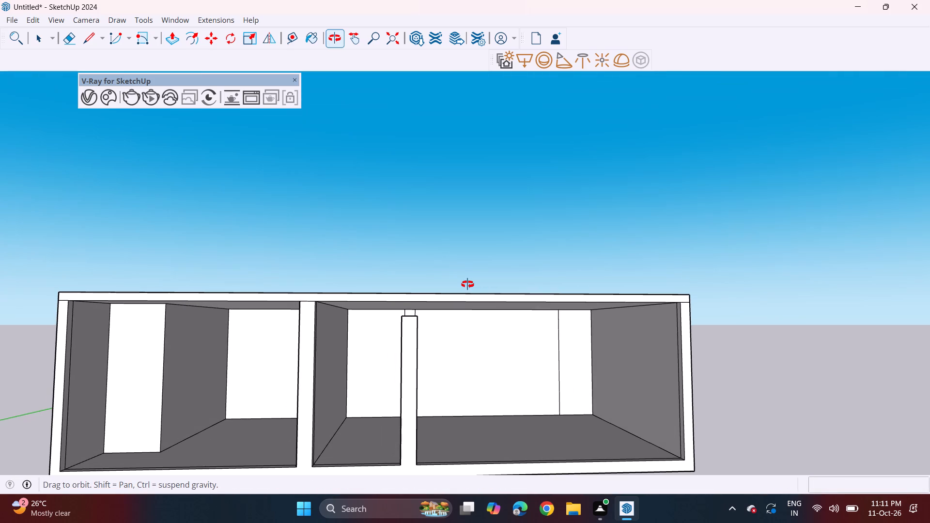
pyautogui.moveTo(467, 284); pyautogui.dragTo(467, 284, button='middle')
pyautogui.click(88, 45)
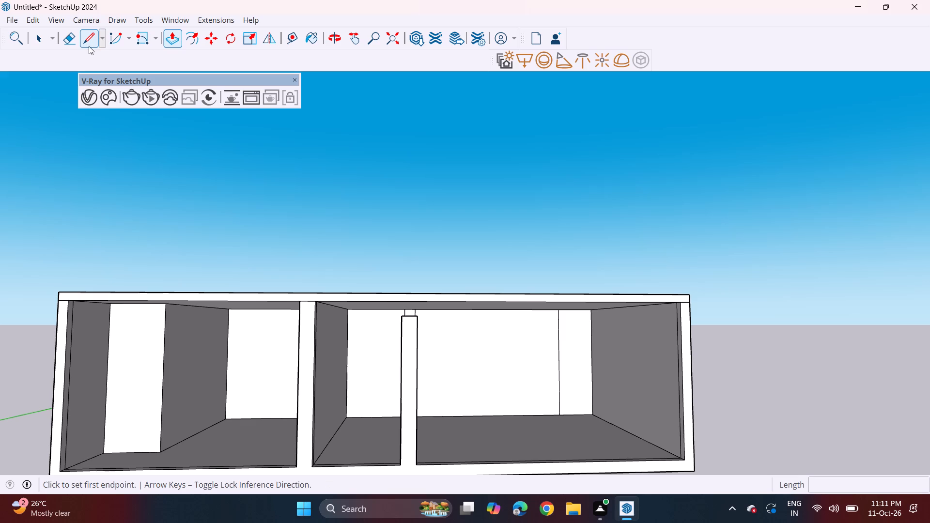
pyautogui.moveTo(280, 312); pyautogui.dragTo(227, 317, button='middle')
pyautogui.scroll(5, 308, 331)
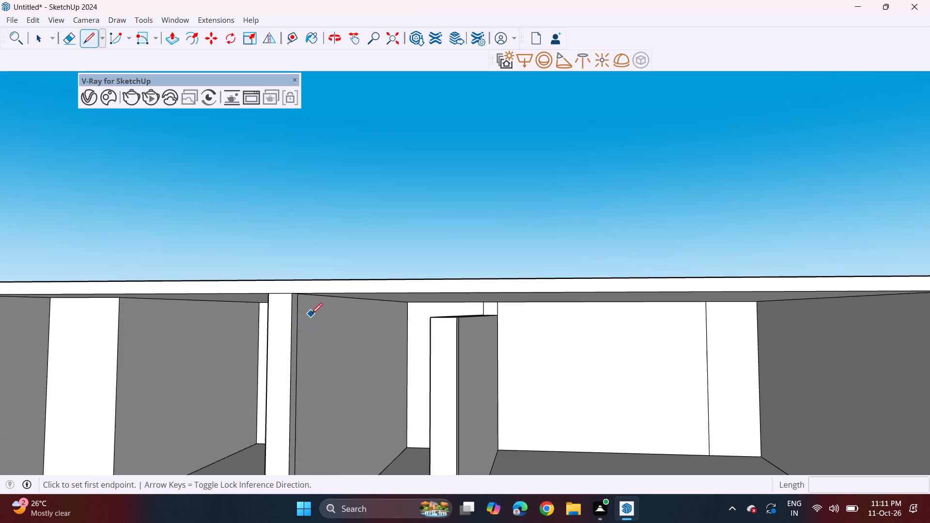
pyautogui.click(407, 314)
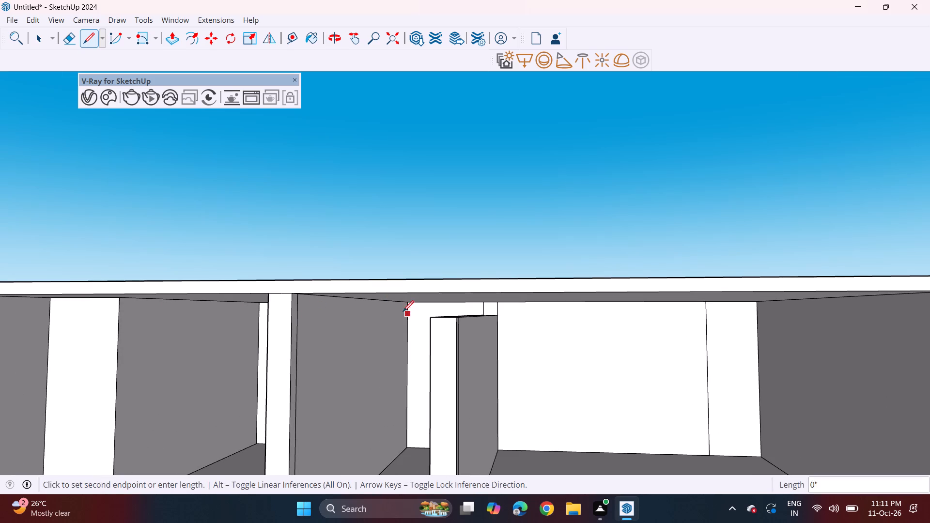
pyautogui.click(295, 313)
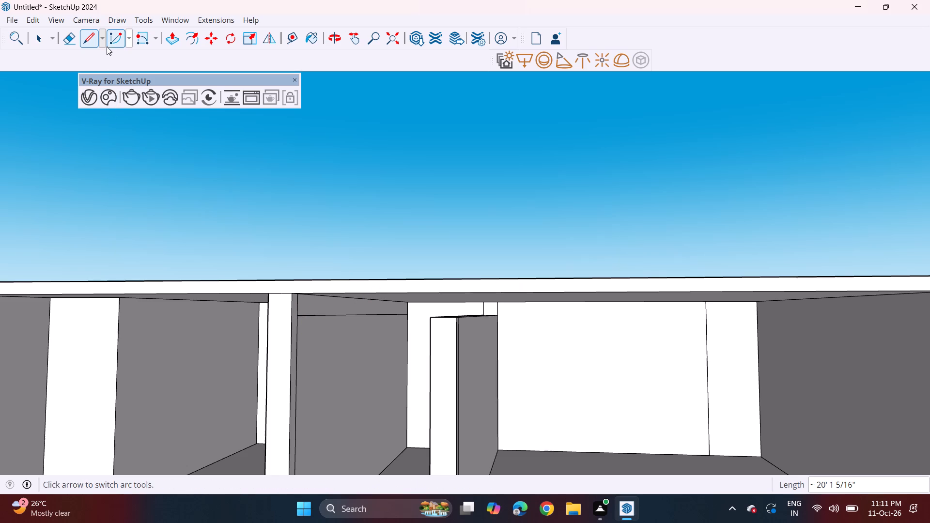
# Push/Pull the upper strip of the partition face about 23' 2 15/16" to the opposite outer wall, filling above the shorter partition.
pyautogui.doubleClick(166, 43)
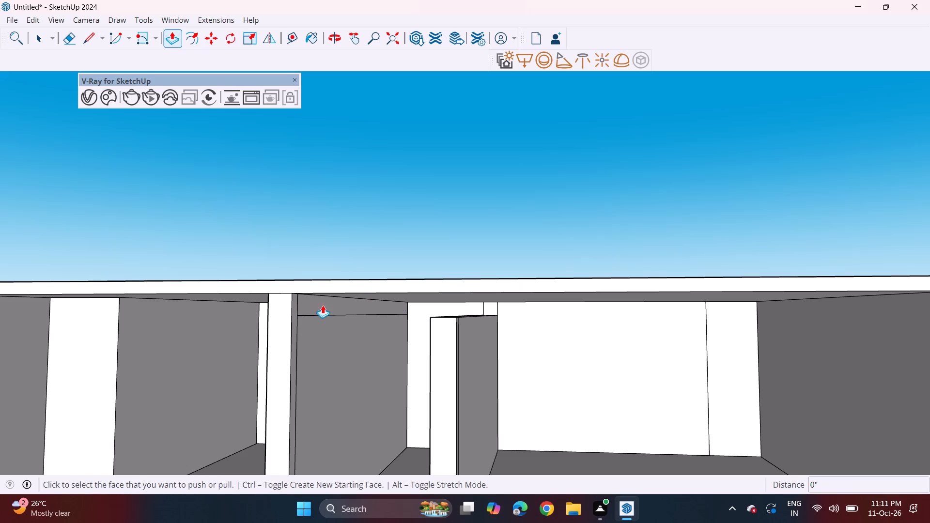
pyautogui.doubleClick(324, 298)
pyautogui.hotkey('ctrl', 'z')
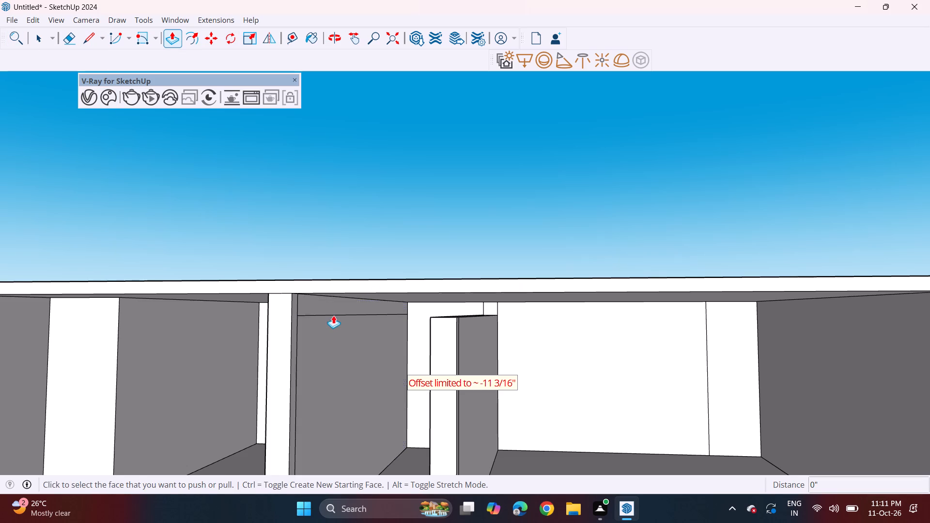
pyautogui.click(332, 311)
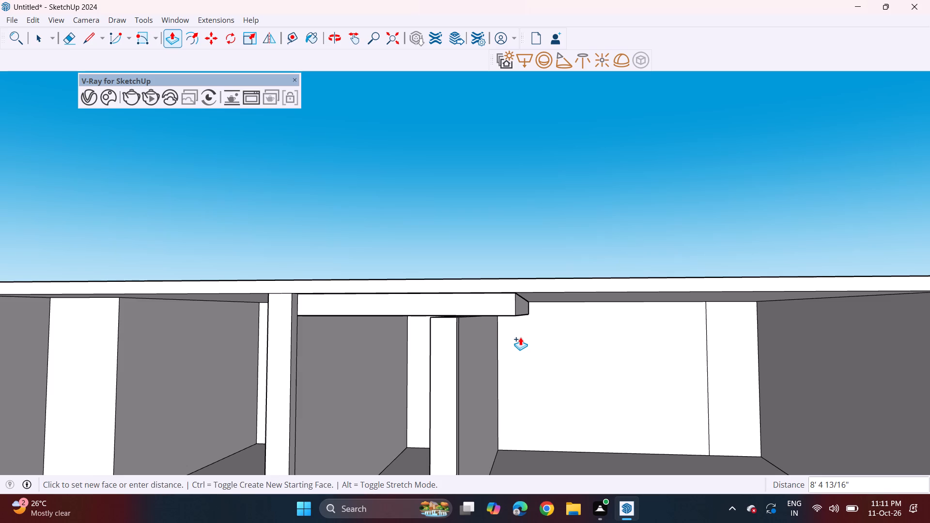
pyautogui.scroll(-3, 520, 337)
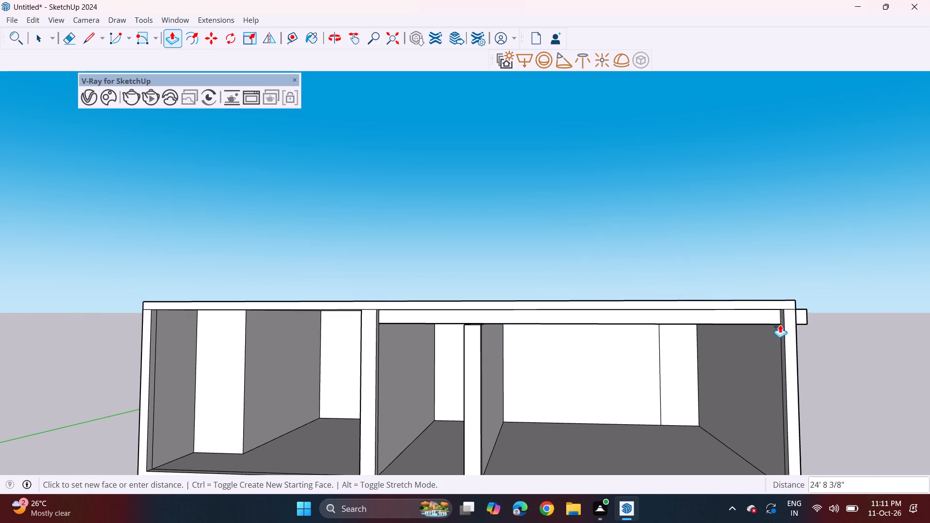
pyautogui.click(778, 329)
# Push/Pull the front face of the new beam outward about 6 13/16", flush with the wall ends.
pyautogui.moveTo(575, 321); pyautogui.dragTo(391, 308, button='middle')
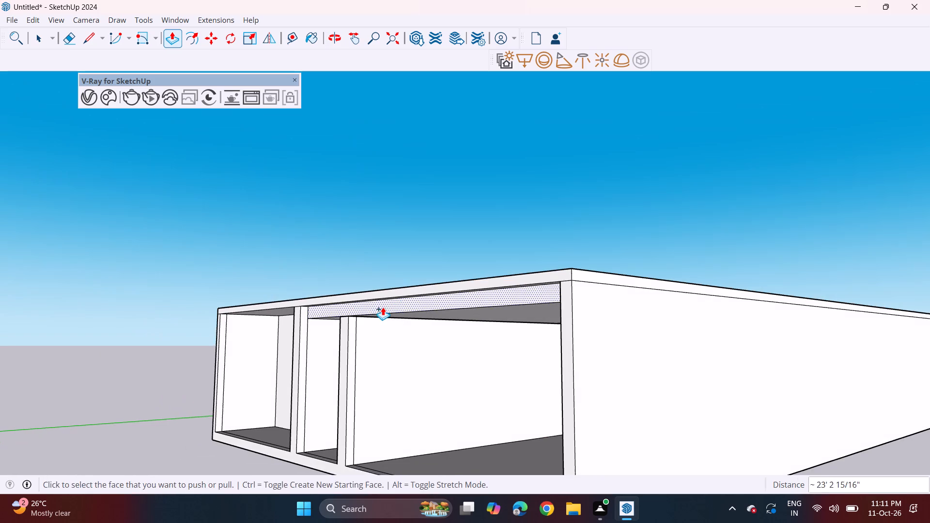
pyautogui.click(383, 306)
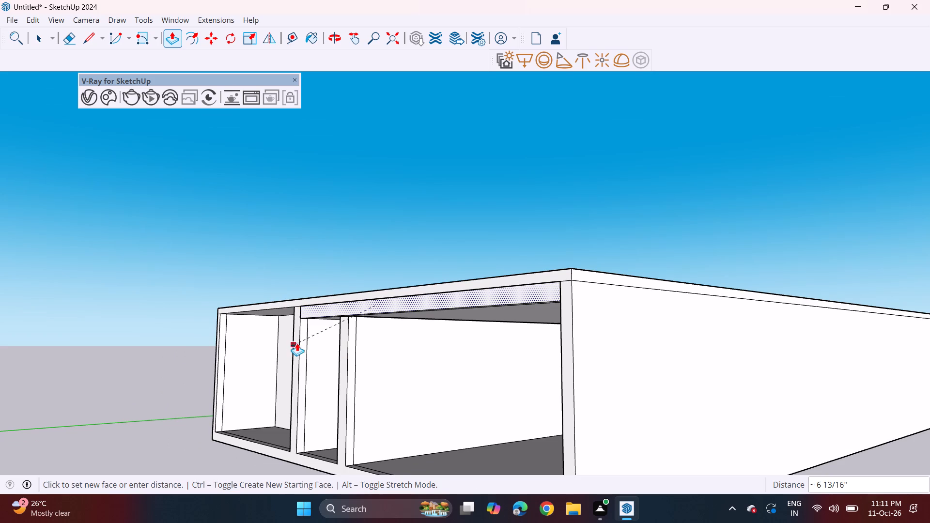
pyautogui.click(297, 341)
# Push/Pull the front face of the first room's boxed-out wall block forward about 4' 9 7/8", plus 6 13/16" to the wall end.
pyautogui.moveTo(355, 311); pyautogui.dragTo(573, 310, button='middle')
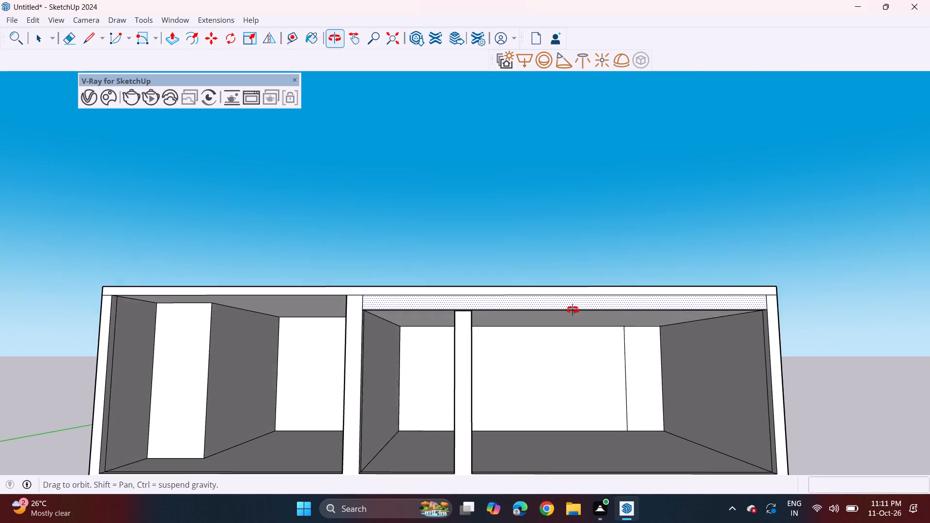
pyautogui.moveTo(573, 310); pyautogui.dragTo(582, 322, button='middle')
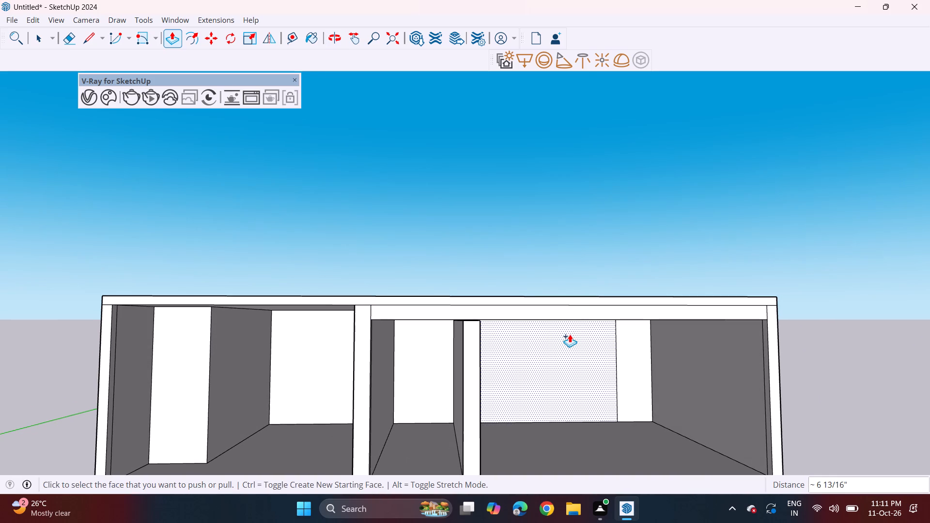
pyautogui.moveTo(479, 359); pyautogui.dragTo(476, 337, button='middle')
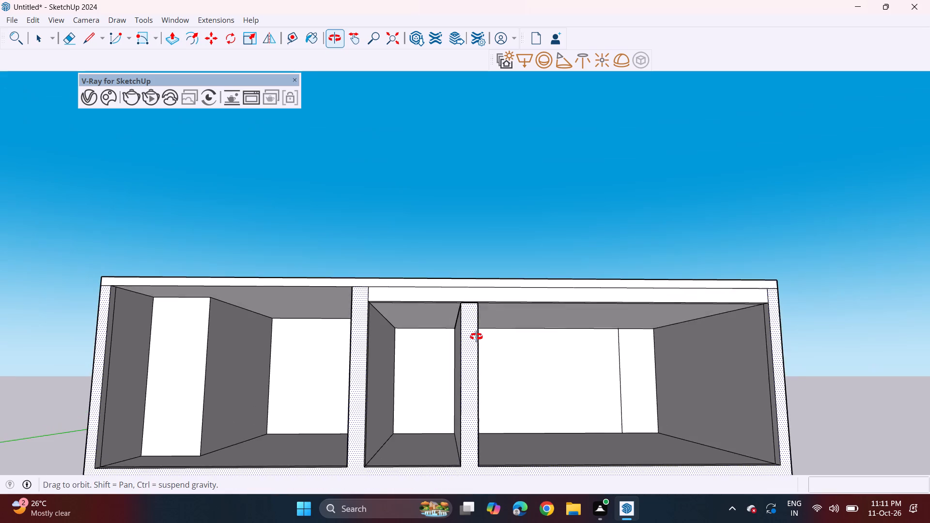
pyautogui.moveTo(476, 337); pyautogui.dragTo(480, 351, button='middle')
pyautogui.scroll(-1, 485, 345)
pyautogui.moveTo(480, 352); pyautogui.dragTo(457, 309, button='middle')
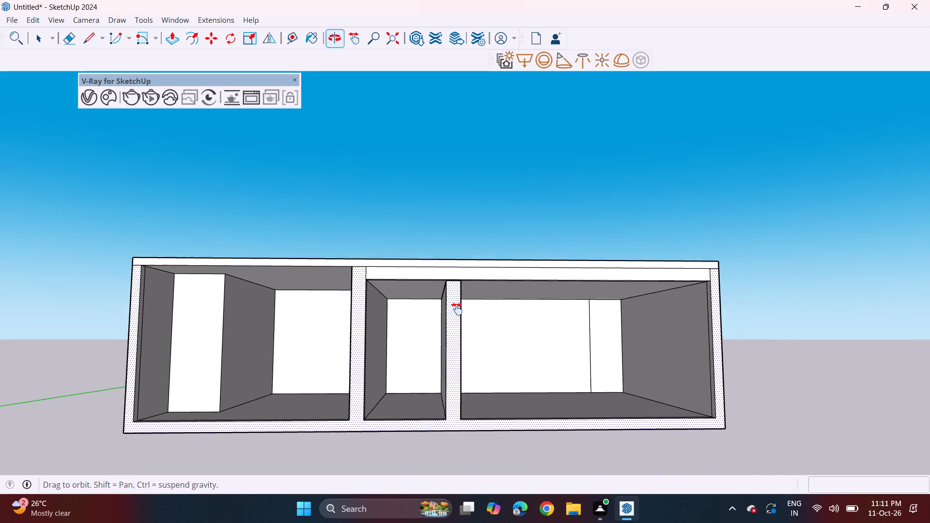
pyautogui.moveTo(457, 309); pyautogui.dragTo(454, 304, button='middle')
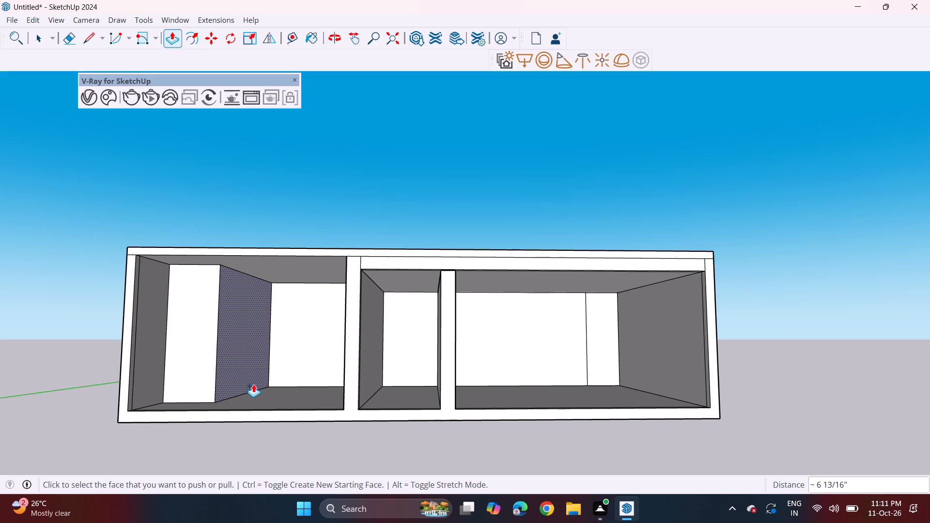
pyautogui.moveTo(248, 368); pyautogui.dragTo(280, 378, button='middle')
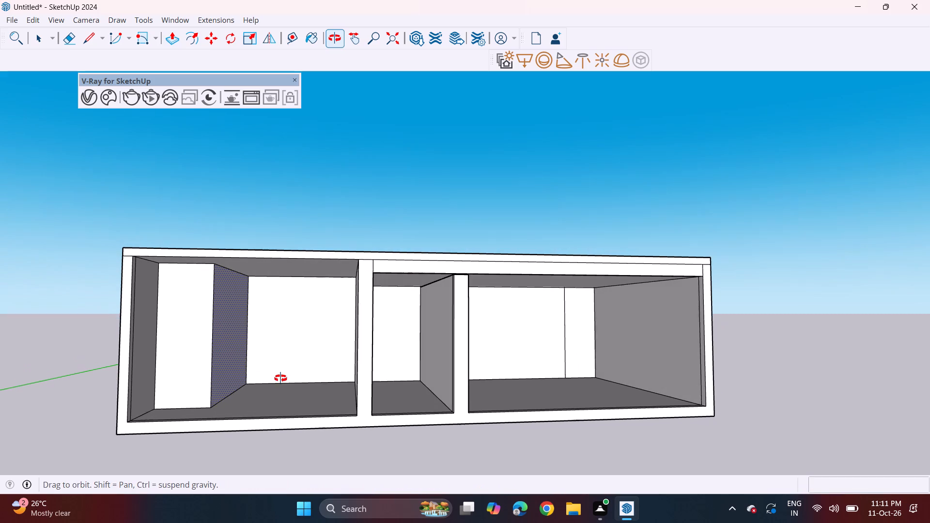
pyautogui.moveTo(280, 378); pyautogui.dragTo(255, 380, button='middle')
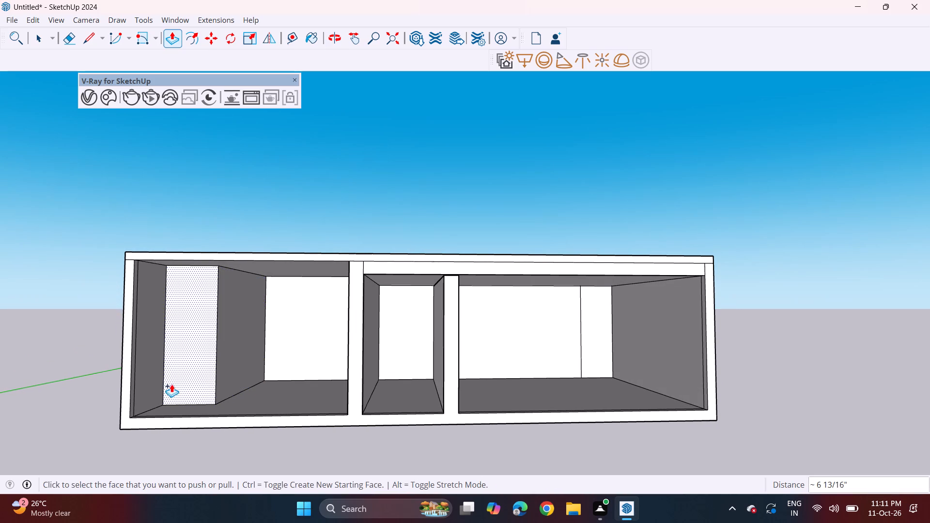
pyautogui.moveTo(171, 383); pyautogui.dragTo(169, 390, button='middle')
pyautogui.click(187, 362)
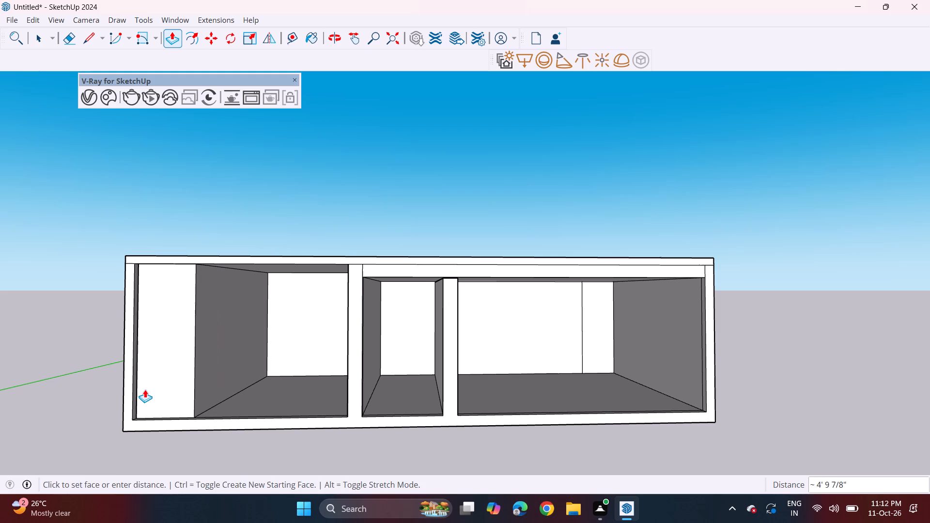
pyautogui.click(145, 389)
pyautogui.click(154, 389)
pyautogui.click(133, 393)
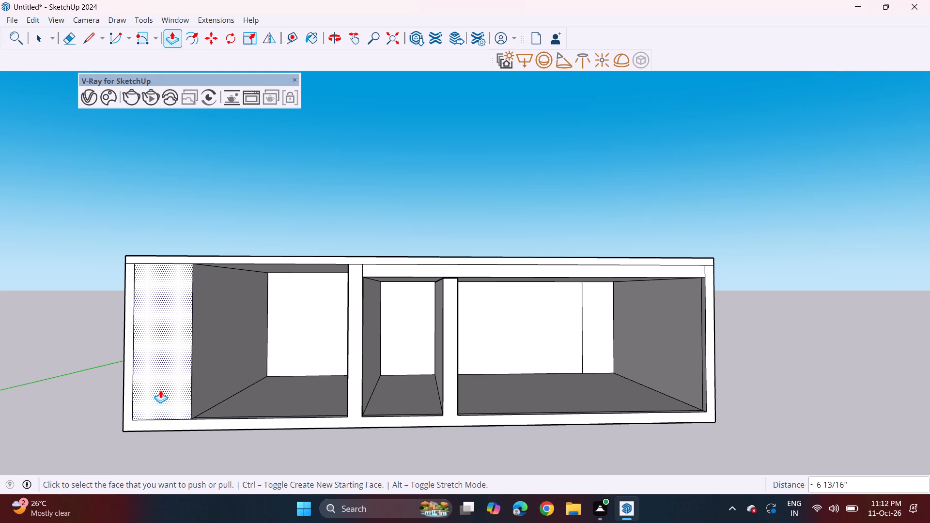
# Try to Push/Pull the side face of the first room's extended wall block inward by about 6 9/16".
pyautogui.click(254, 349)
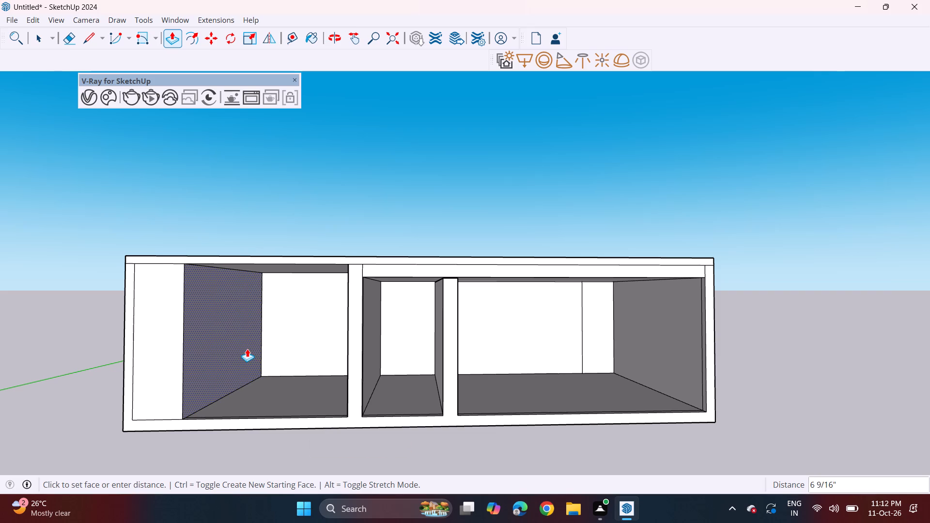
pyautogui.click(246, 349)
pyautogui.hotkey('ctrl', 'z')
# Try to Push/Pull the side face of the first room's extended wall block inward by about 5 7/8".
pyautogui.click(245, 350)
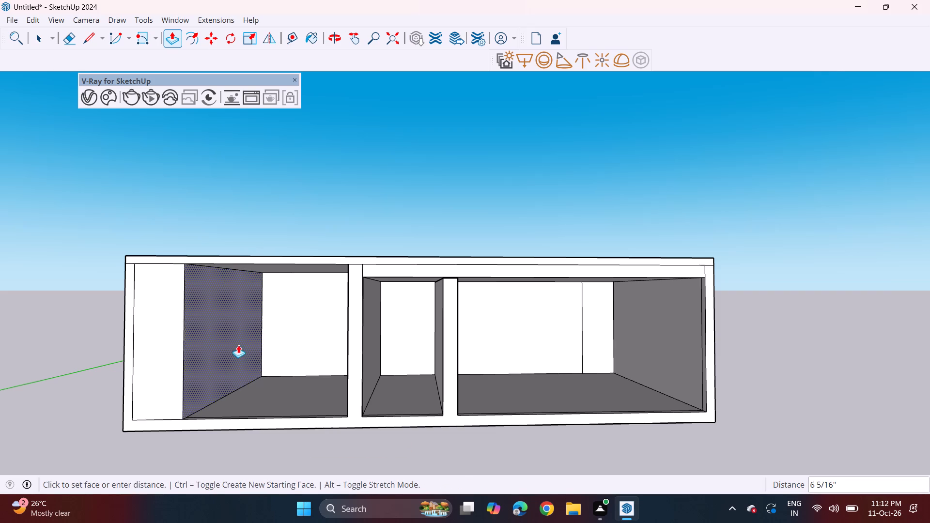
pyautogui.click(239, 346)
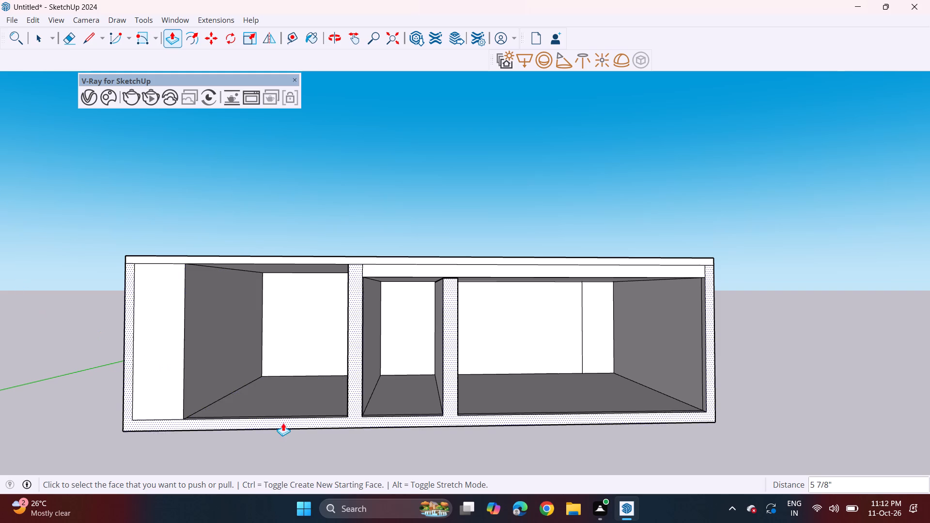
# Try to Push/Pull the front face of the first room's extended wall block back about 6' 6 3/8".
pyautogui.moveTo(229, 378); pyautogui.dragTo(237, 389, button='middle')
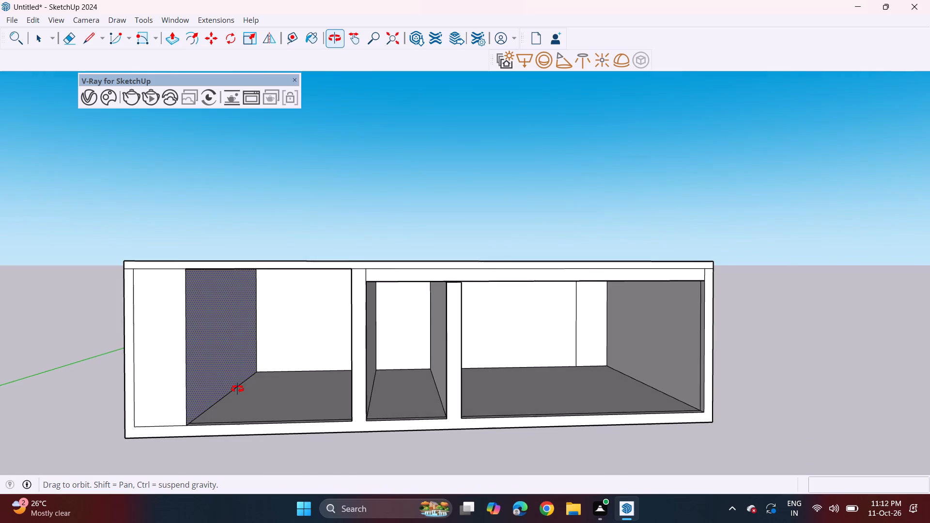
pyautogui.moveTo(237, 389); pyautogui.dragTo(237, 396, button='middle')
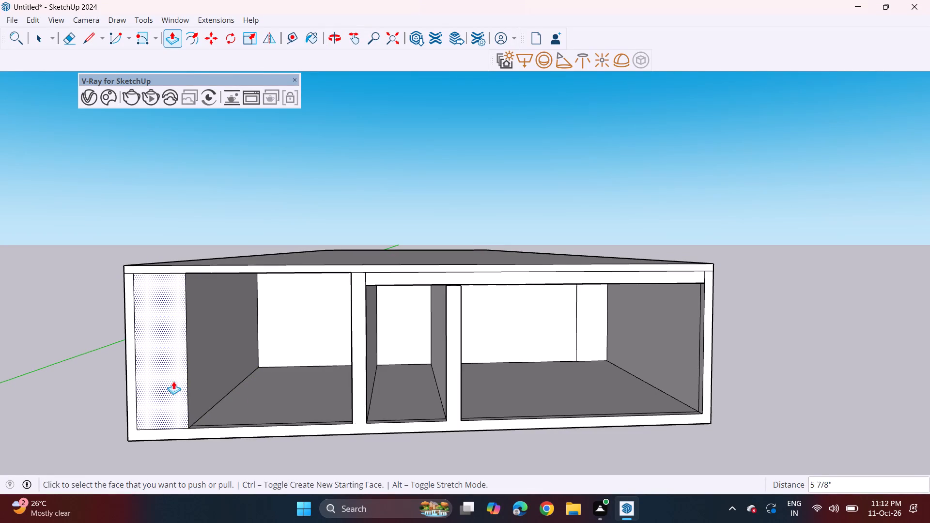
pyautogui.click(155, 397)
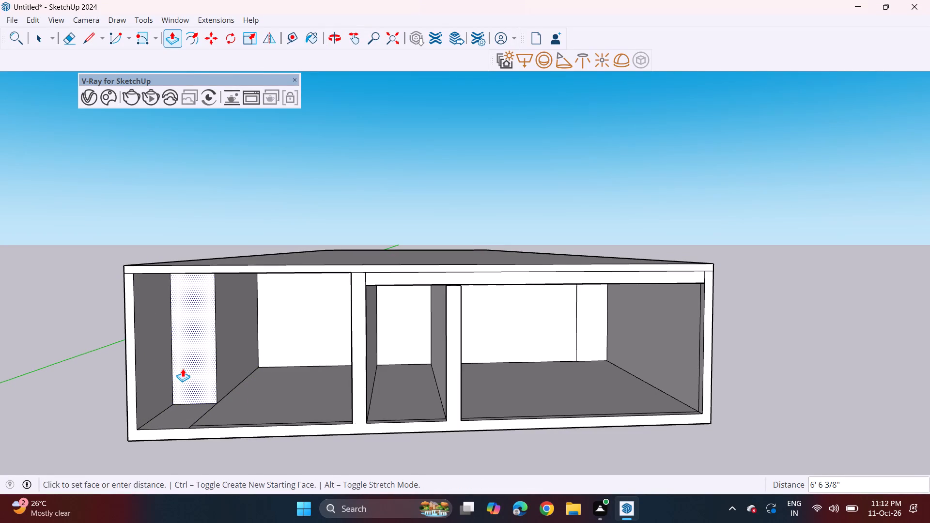
# Undo the Push/Pull changes to the first room's wall block, including its forward extension, keeping the beam flush with the wall ends.
pyautogui.hotkey('ctrl', 'z')
pyautogui.hotkey('ctrl', 'z')
pyautogui.hotkey('ctrl', 'z')
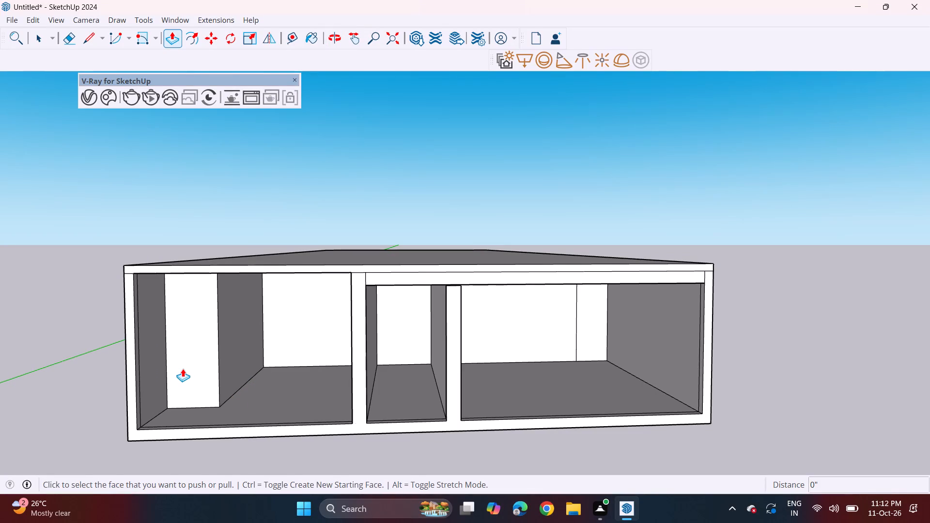
pyautogui.hotkey('ctrl', 'z')
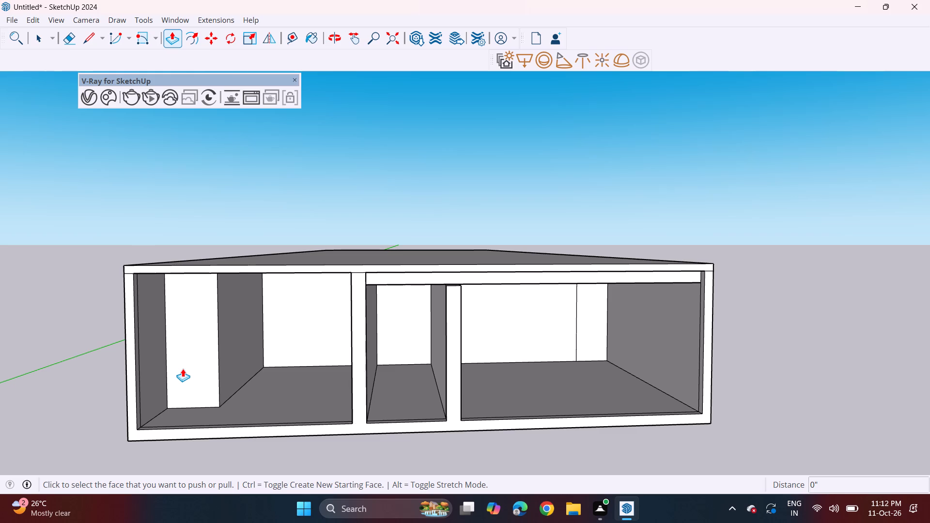
pyautogui.hotkey('ctrl', 'y')
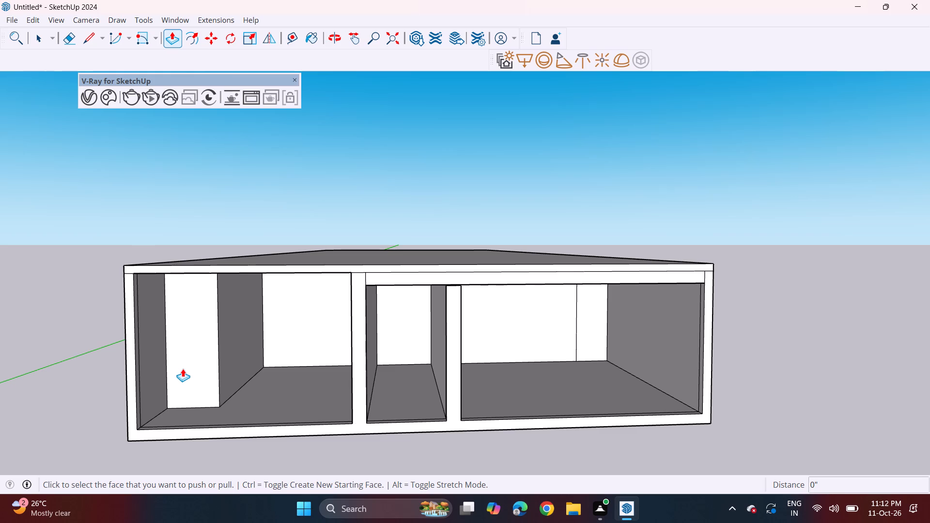
# Push/Pull the large room's back wall face forward and repeat the same distance on the narrow strip beside it.
pyautogui.moveTo(250, 361); pyautogui.dragTo(236, 319, button='middle')
pyautogui.click(552, 362)
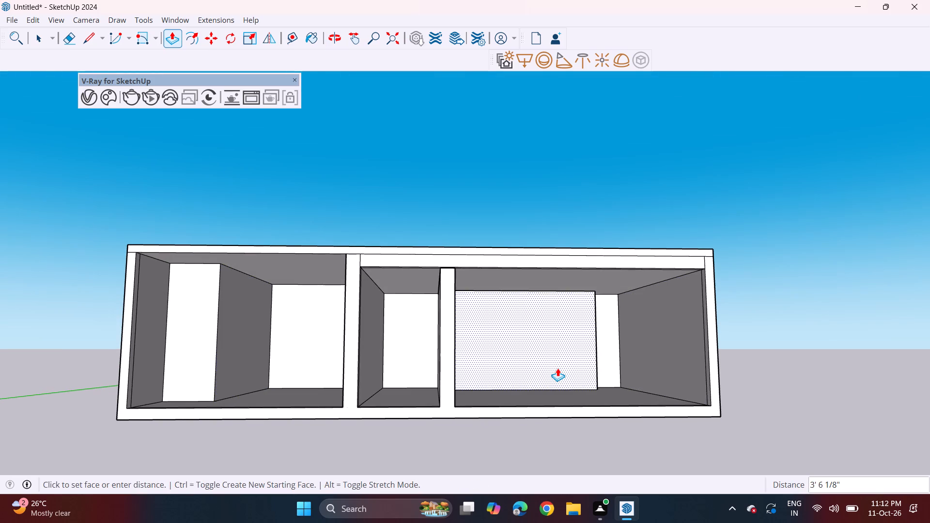
pyautogui.click(564, 368)
pyautogui.doubleClick(616, 356)
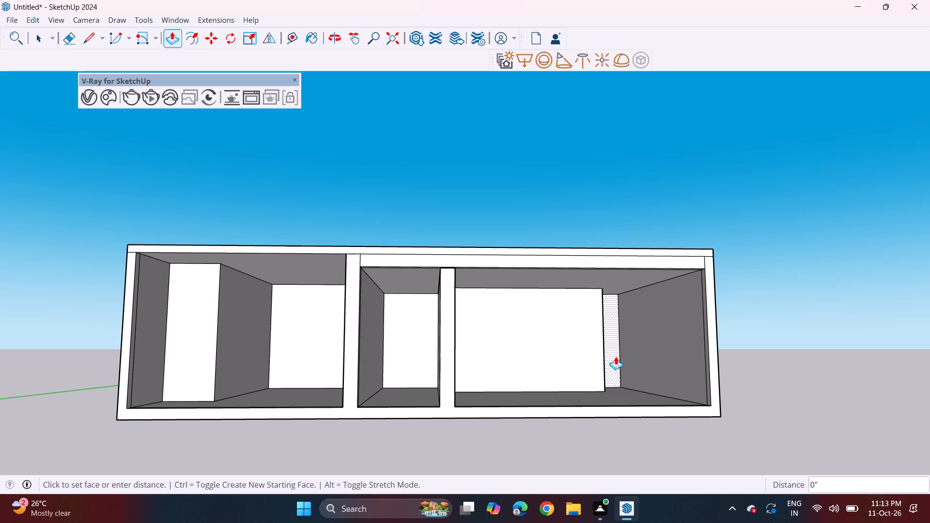
# Push/Pull the first room's back wall face forward about 7' 3 9/16".
pyautogui.click(300, 342)
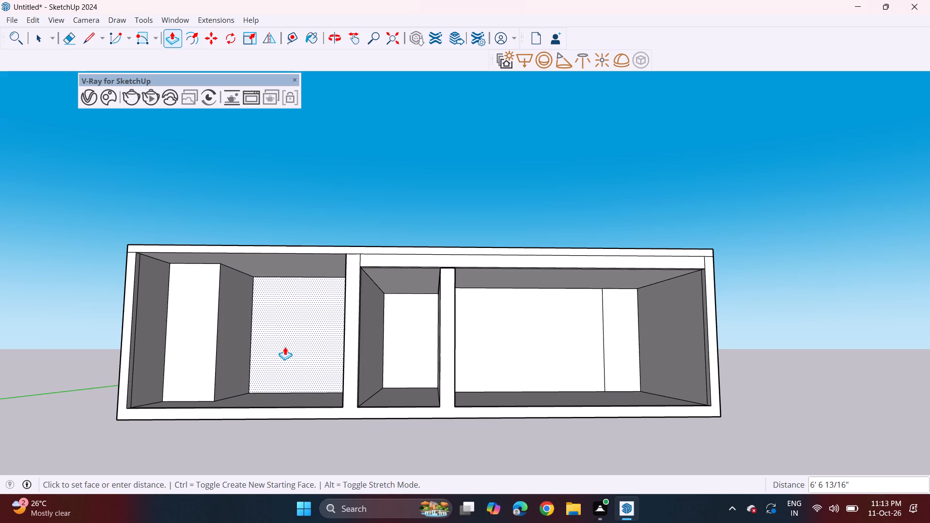
pyautogui.click(283, 350)
pyautogui.moveTo(290, 355); pyautogui.dragTo(294, 371, button='middle')
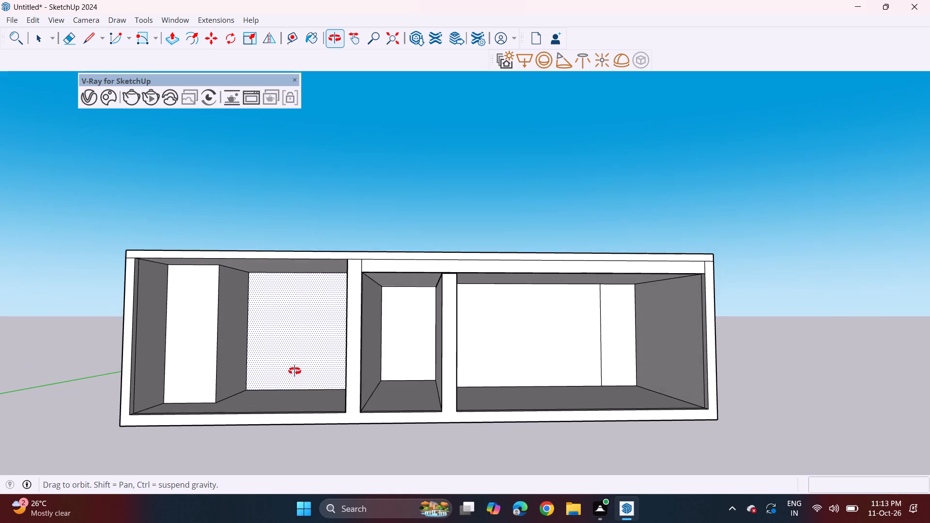
pyautogui.moveTo(294, 371); pyautogui.dragTo(295, 394, button='middle')
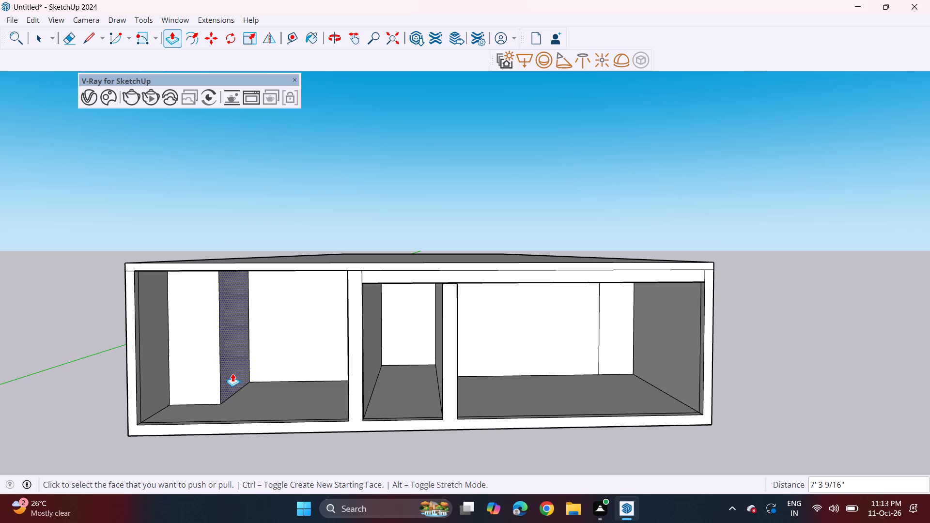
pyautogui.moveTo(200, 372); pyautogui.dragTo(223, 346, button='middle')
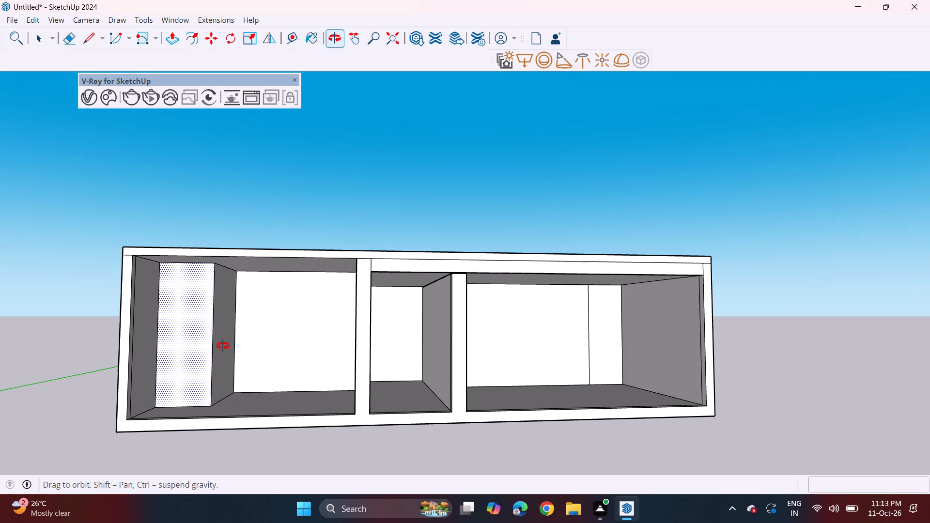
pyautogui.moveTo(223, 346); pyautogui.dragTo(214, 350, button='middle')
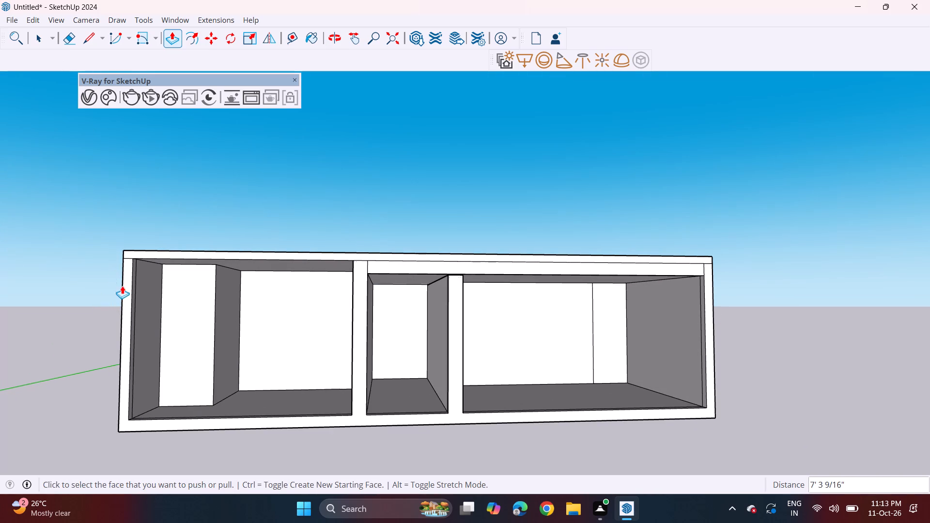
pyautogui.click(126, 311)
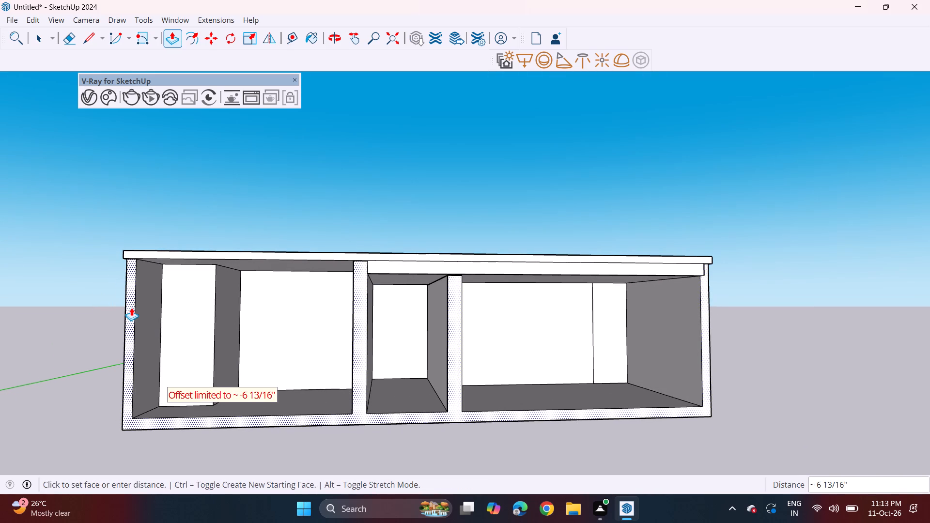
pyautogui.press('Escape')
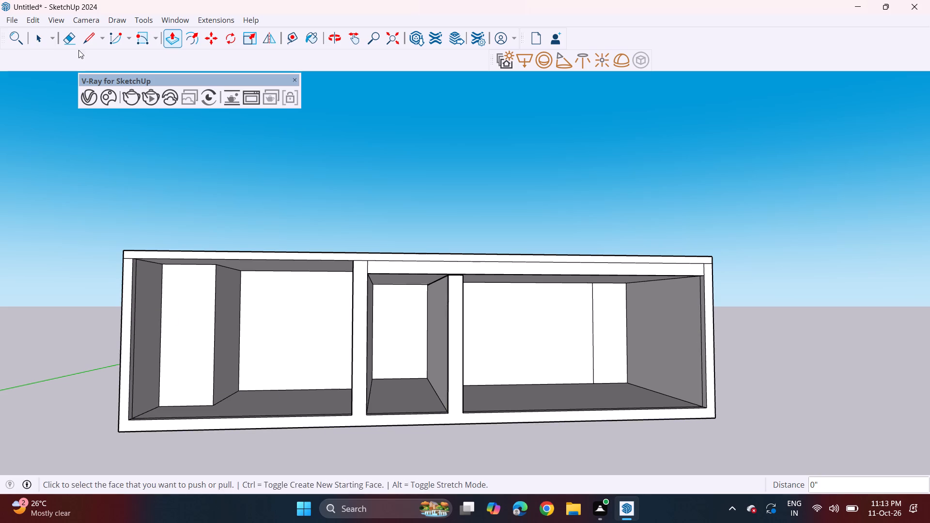
# Draw a line about 6 13/16" long across the base of the first room's outer wall end, separating it from the slab edge.
pyautogui.click(89, 41)
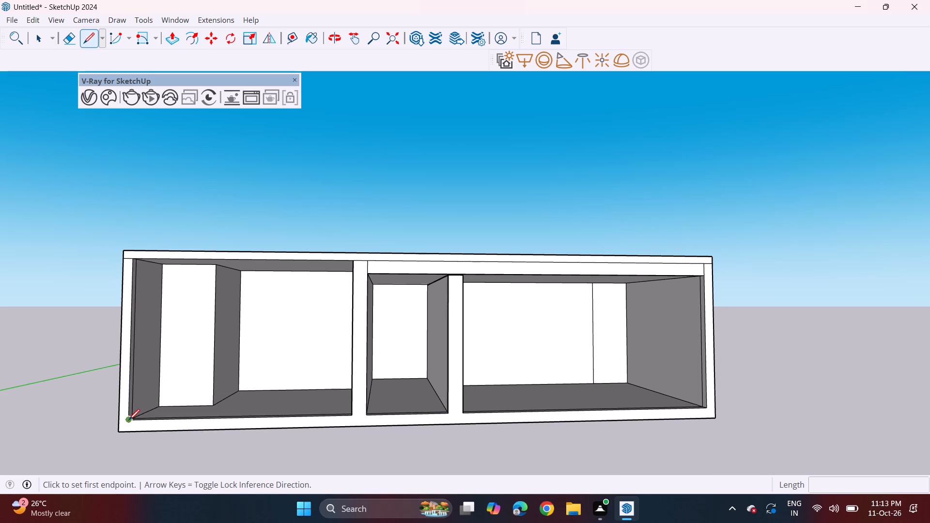
pyautogui.click(129, 420)
pyautogui.click(118, 415)
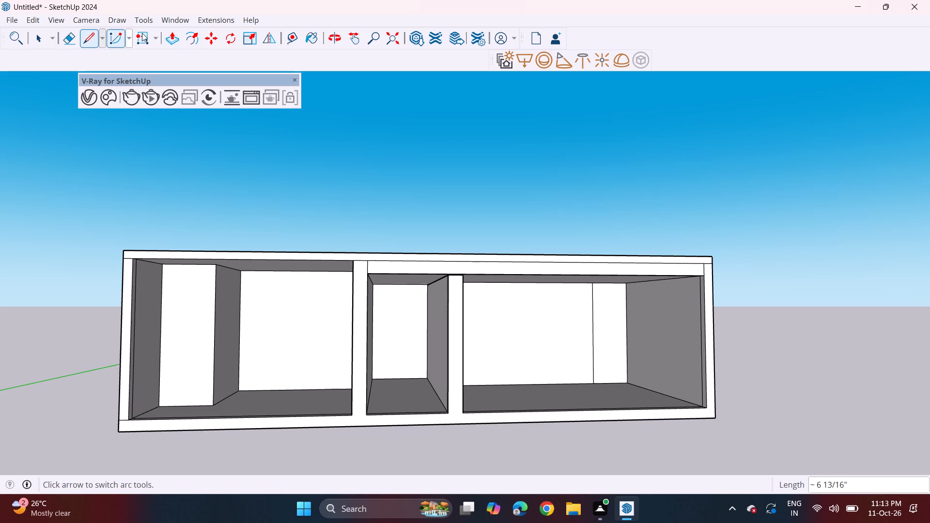
# Push/Pull the first room's outer wall end back about 6 13/16", plus about 4' 9 7/8" to the wall block's front face.
pyautogui.click(178, 40)
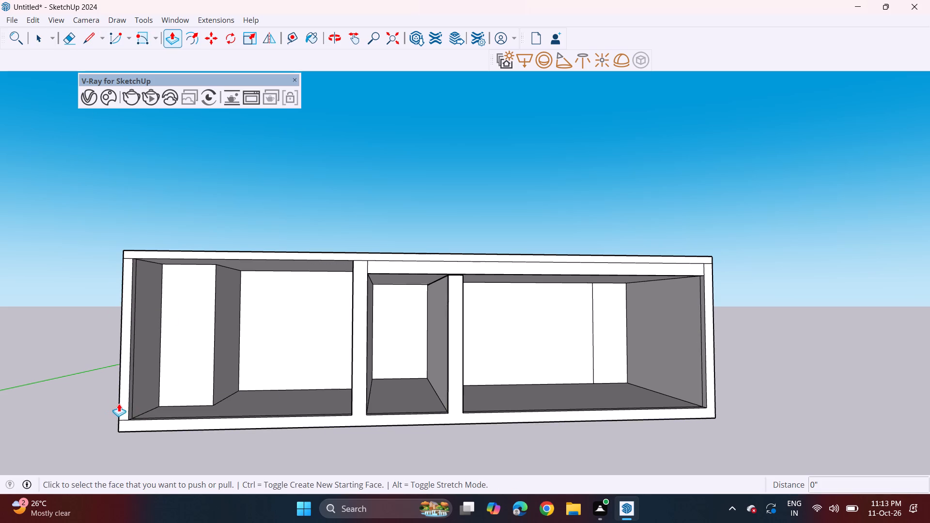
pyautogui.click(123, 405)
pyautogui.click(129, 404)
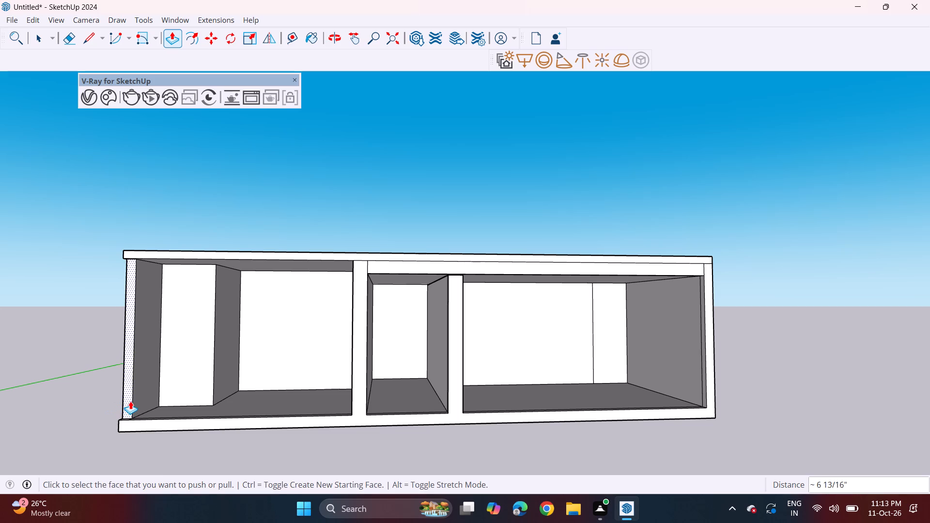
pyautogui.click(130, 400)
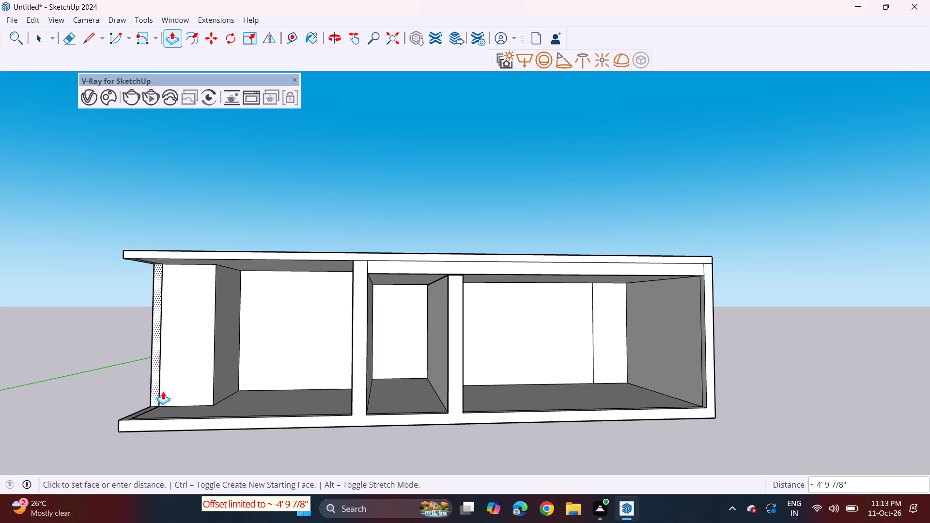
pyautogui.click(163, 391)
# Push/Pull the side face of the first room's wall block inward about 6 15/16", narrowing the block.
pyautogui.scroll(-2, 157, 389)
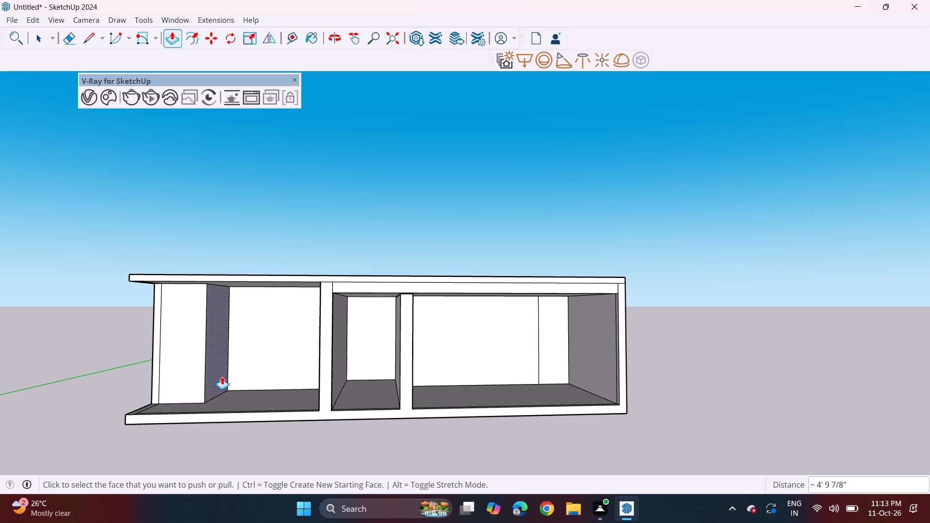
pyautogui.click(219, 376)
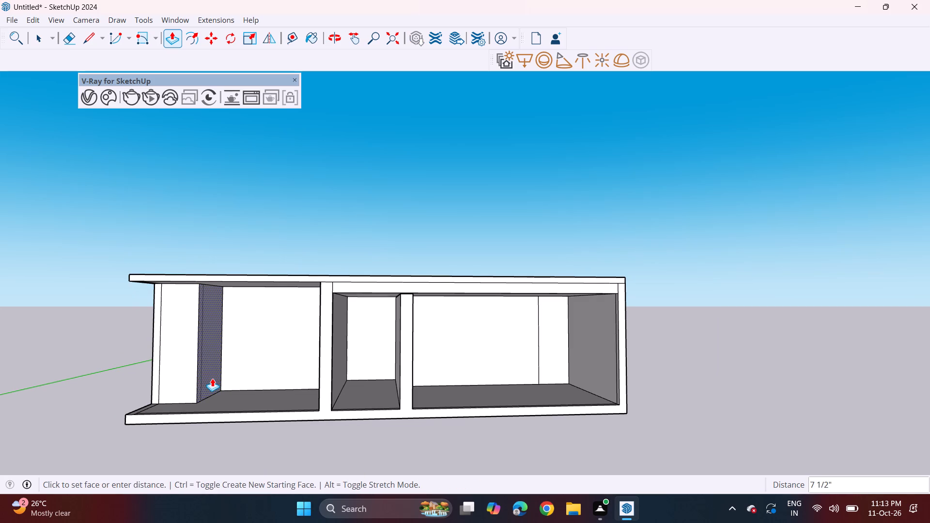
pyautogui.click(213, 379)
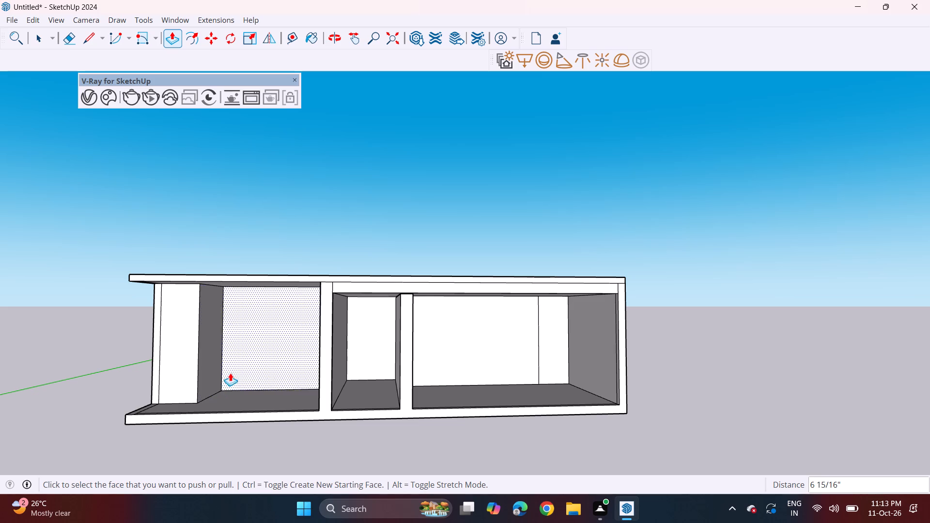
pyautogui.press('space')
pyautogui.click(439, 233)
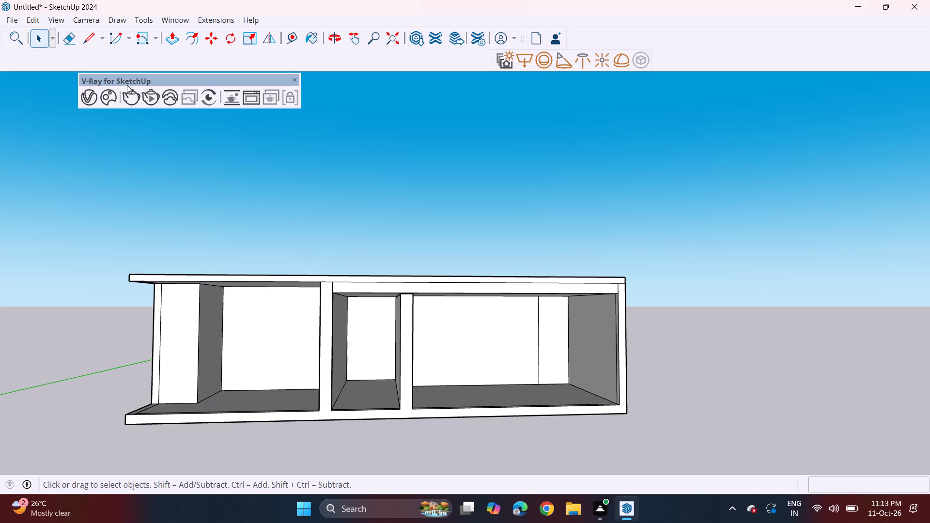
# Erase the vertical seam line on the large room's back wall.
pyautogui.click(69, 40)
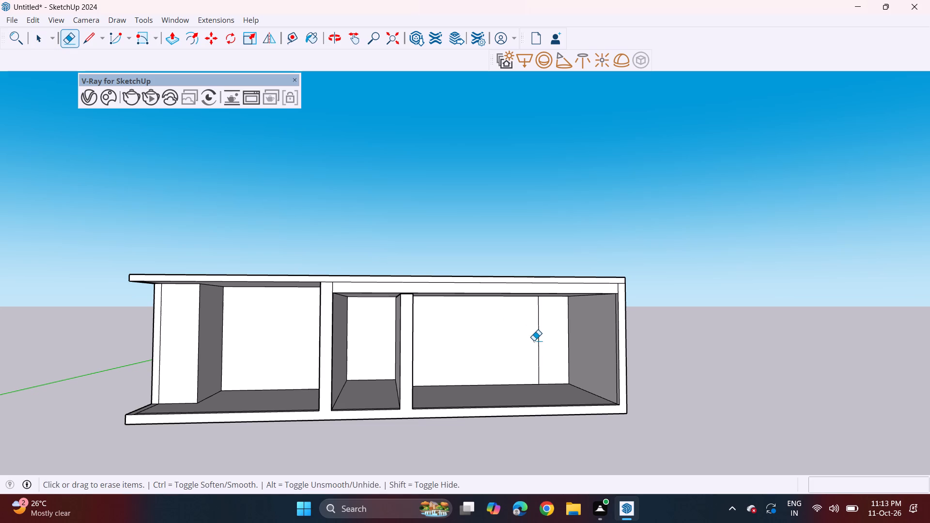
pyautogui.click(537, 342)
pyautogui.click(540, 344)
# Draw a rectangle about 7' 3 13/16" by 16' 11 9/16" on the large room's back wall, spanning its full width from the floor up.
pyautogui.moveTo(532, 339); pyautogui.dragTo(496, 317, button='middle')
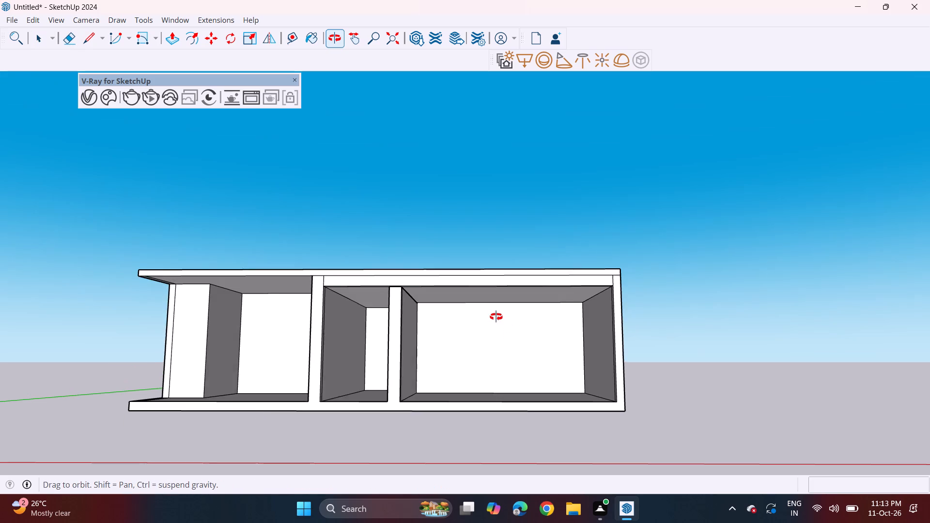
pyautogui.moveTo(496, 317); pyautogui.dragTo(496, 326, button='middle')
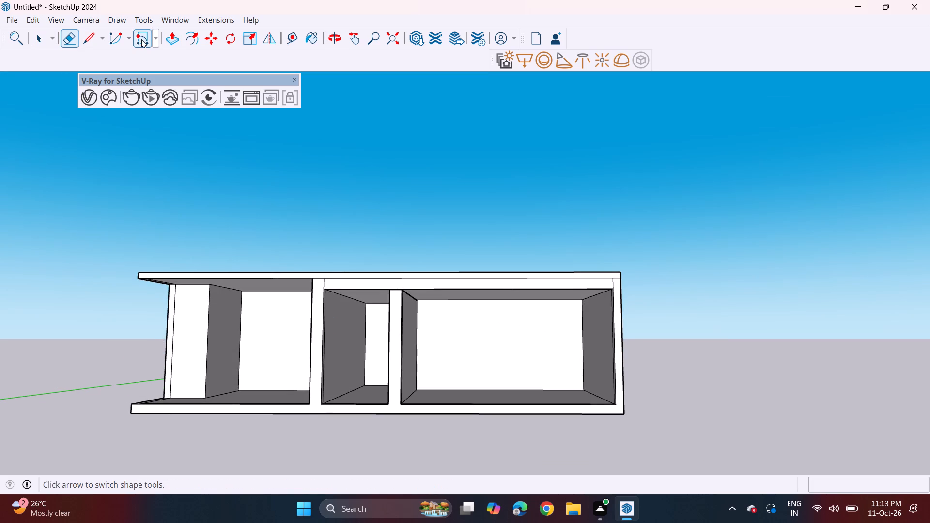
pyautogui.click(155, 40)
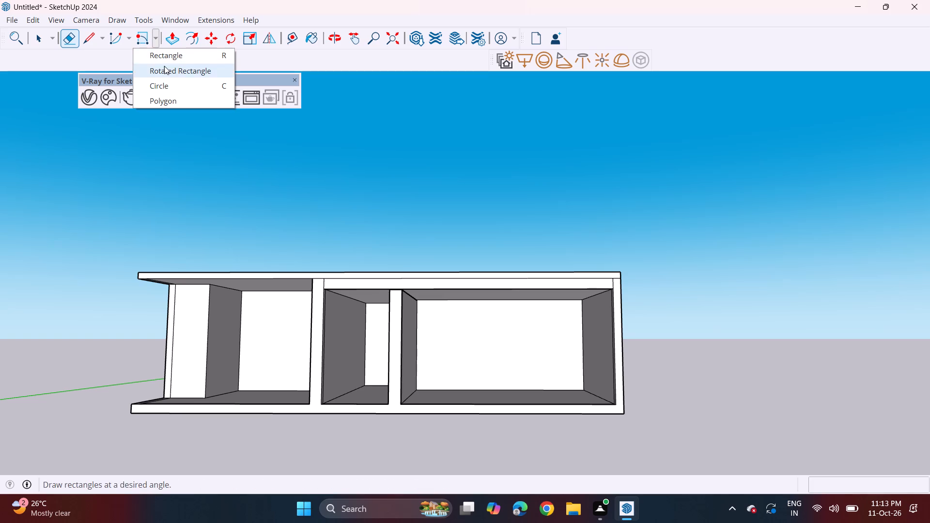
pyautogui.click(175, 51)
pyautogui.moveTo(418, 335); pyautogui.dragTo(421, 335, button='middle')
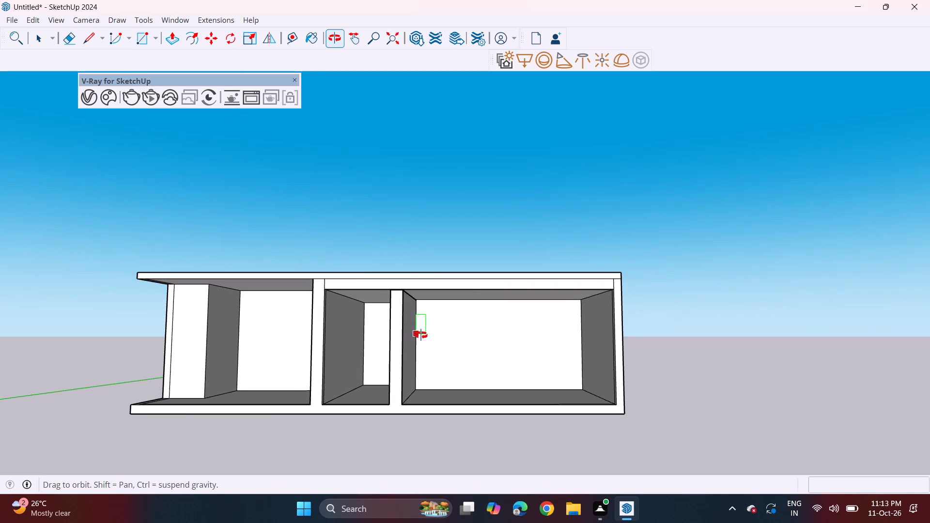
pyautogui.moveTo(421, 335); pyautogui.dragTo(423, 339, button='middle')
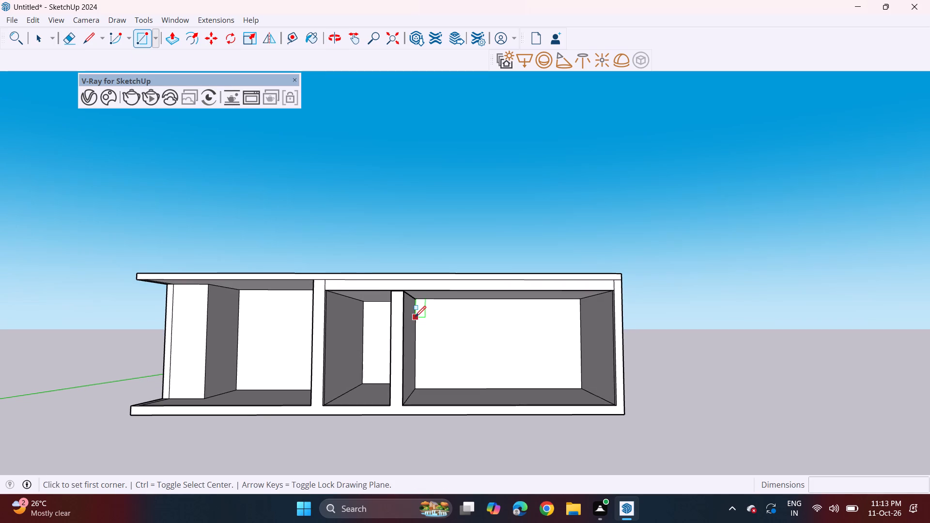
pyautogui.moveTo(415, 317); pyautogui.dragTo(423, 321)
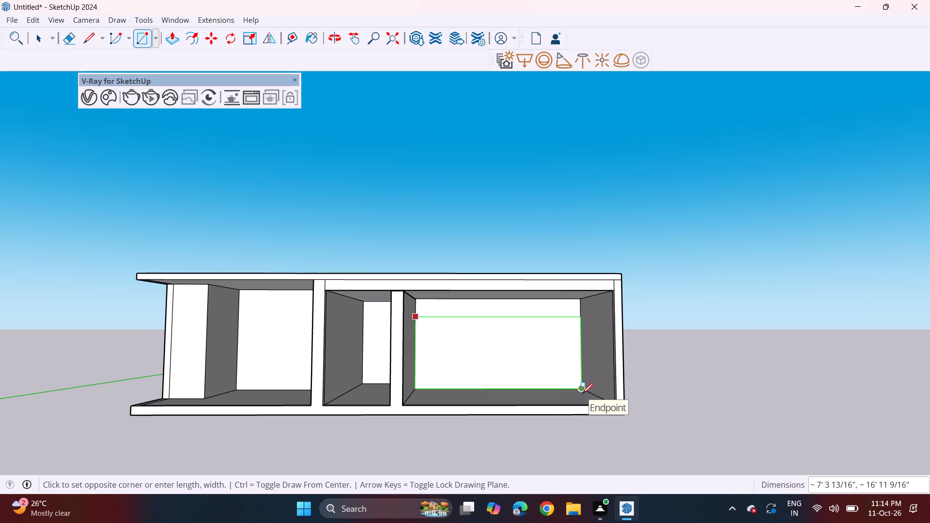
pyautogui.click(582, 393)
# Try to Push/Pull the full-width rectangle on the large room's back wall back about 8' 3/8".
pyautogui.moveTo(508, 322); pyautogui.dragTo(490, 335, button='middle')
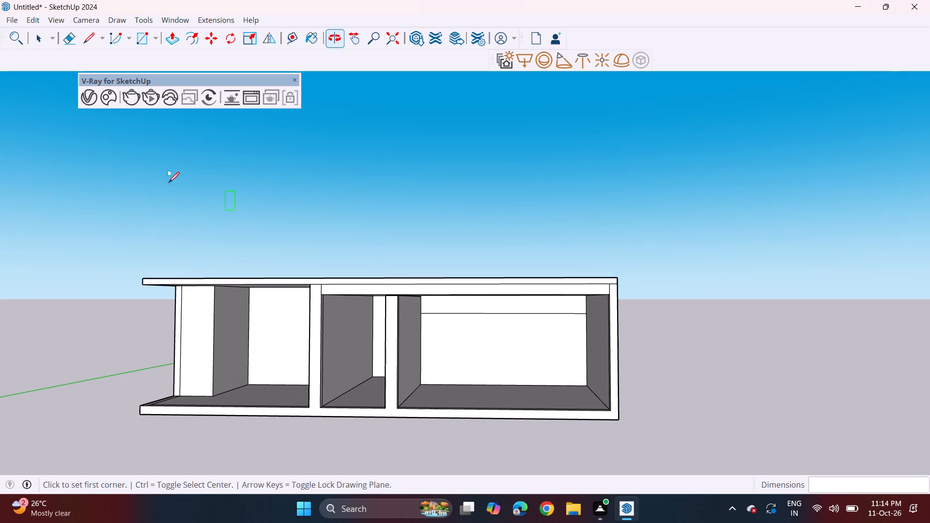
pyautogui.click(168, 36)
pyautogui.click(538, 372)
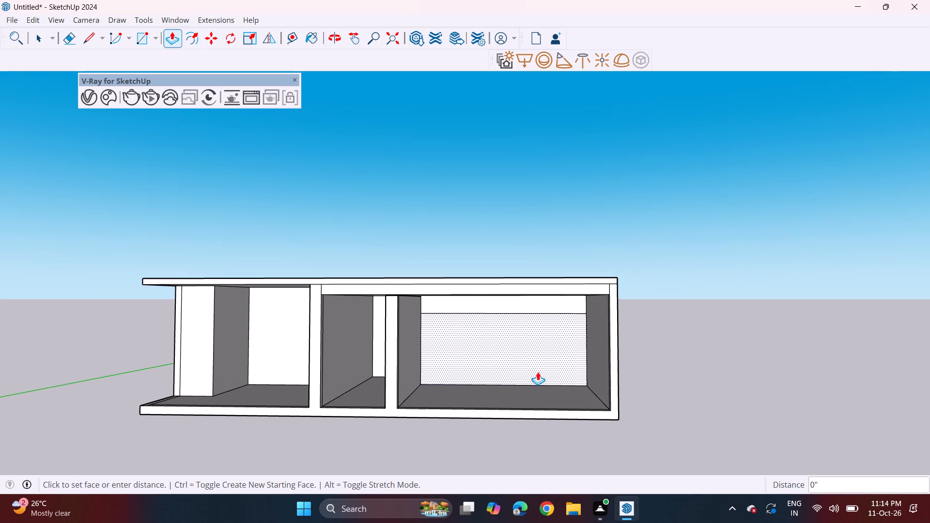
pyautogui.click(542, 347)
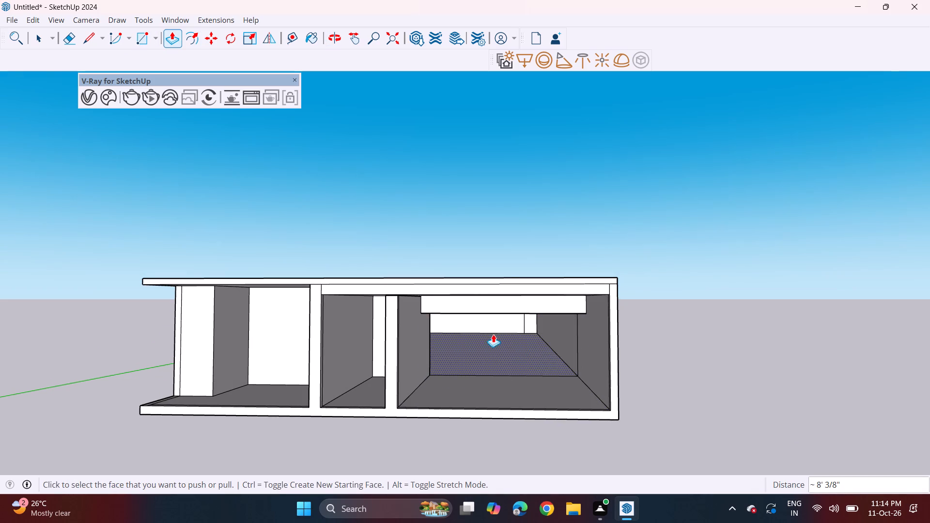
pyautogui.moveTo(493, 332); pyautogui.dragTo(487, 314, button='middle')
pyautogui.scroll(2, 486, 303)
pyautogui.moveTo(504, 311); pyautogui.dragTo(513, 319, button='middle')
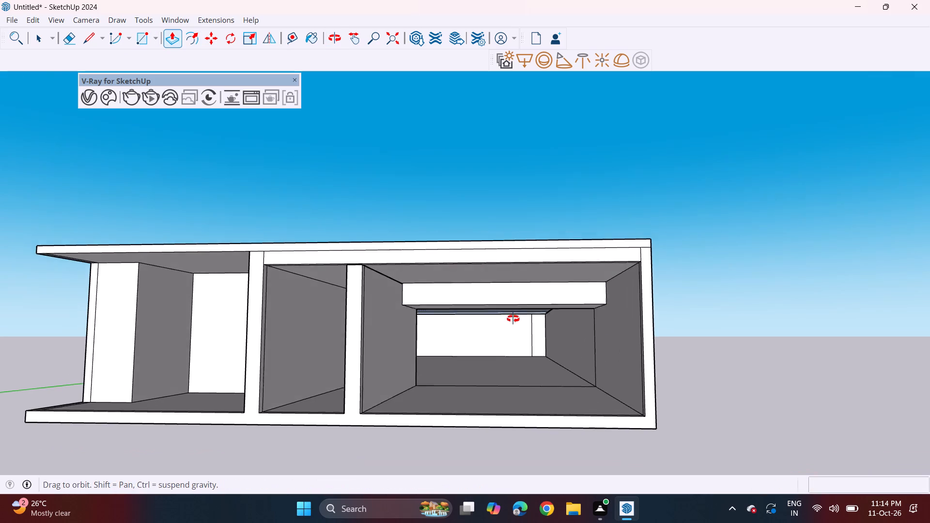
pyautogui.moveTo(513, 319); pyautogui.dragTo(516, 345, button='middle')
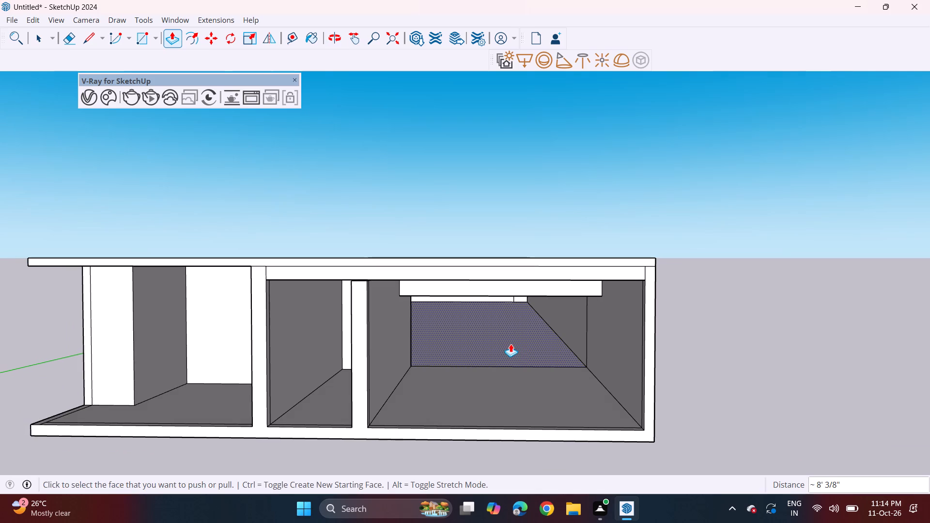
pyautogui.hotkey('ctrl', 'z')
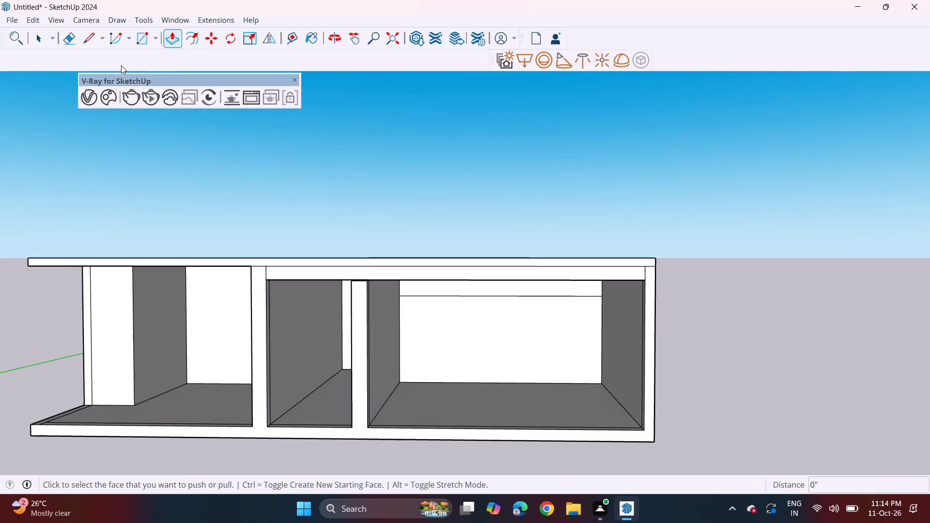
# Draw a rectangle about 15' 5 3/8" by 7' 3 13/16" on the large room's back wall, inset from both side walls down to the floor.
pyautogui.click(143, 38)
pyautogui.moveTo(409, 297); pyautogui.dragTo(411, 301)
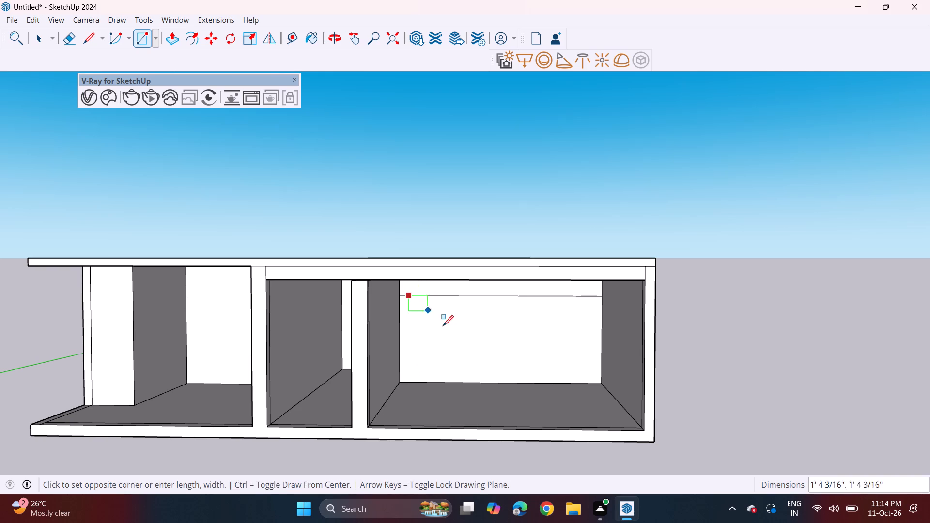
pyautogui.click(593, 383)
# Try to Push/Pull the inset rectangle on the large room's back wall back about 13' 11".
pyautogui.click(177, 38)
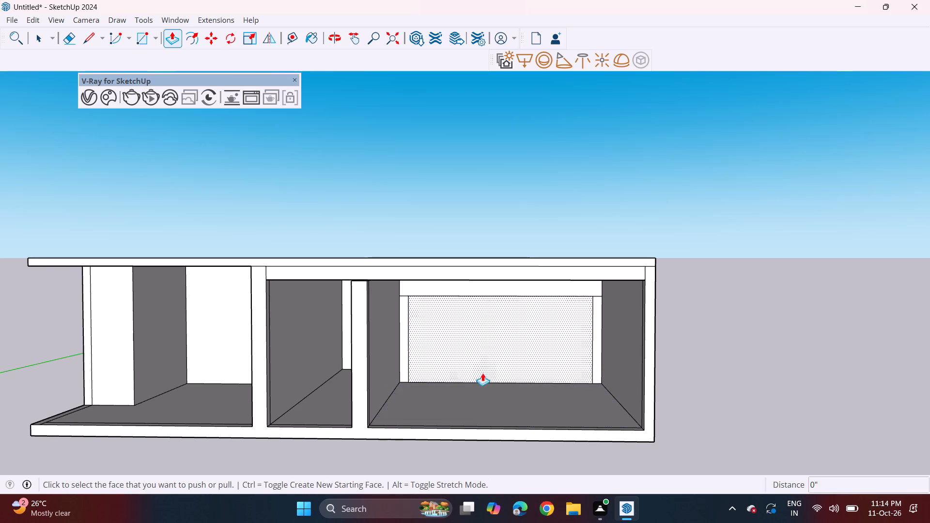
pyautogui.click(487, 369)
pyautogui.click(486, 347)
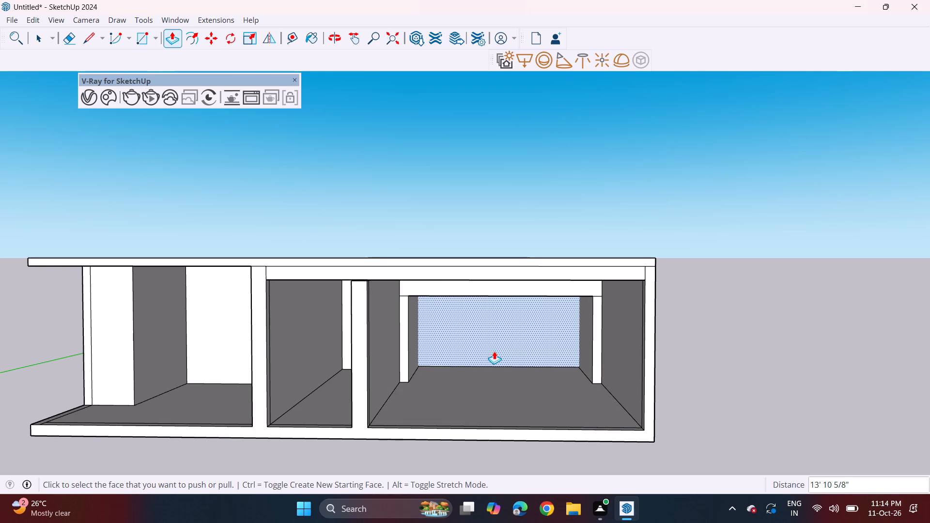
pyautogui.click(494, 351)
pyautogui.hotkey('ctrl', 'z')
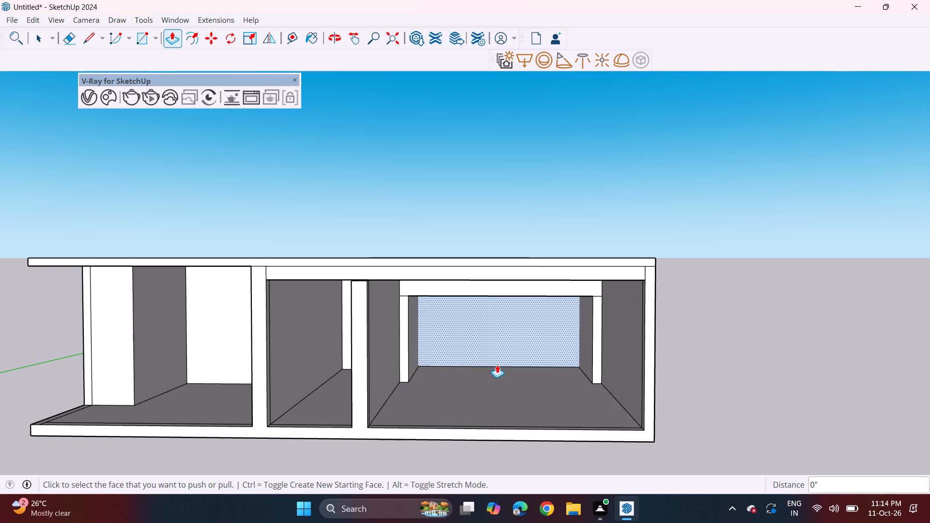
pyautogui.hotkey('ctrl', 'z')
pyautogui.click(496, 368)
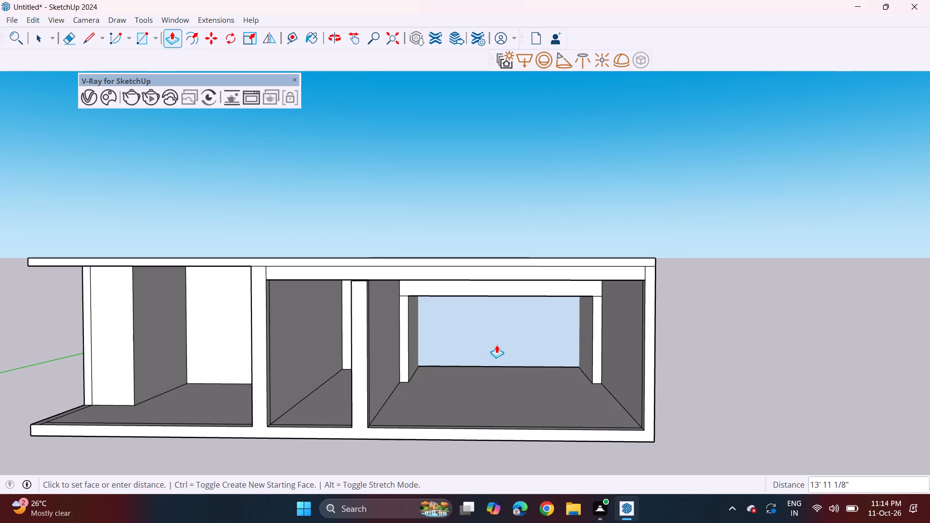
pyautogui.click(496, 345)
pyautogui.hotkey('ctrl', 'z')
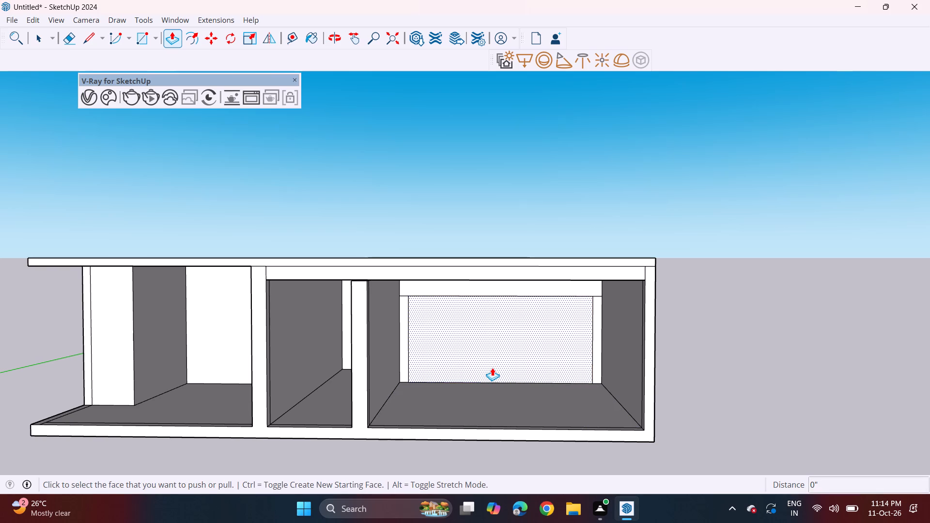
# Push/Pull the inset rectangle on the large room's back wall deep backward in stages, the last push about 36' 10".
pyautogui.click(492, 368)
pyautogui.click(492, 348)
pyautogui.moveTo(506, 351); pyautogui.dragTo(495, 340, button='middle')
pyautogui.click(506, 349)
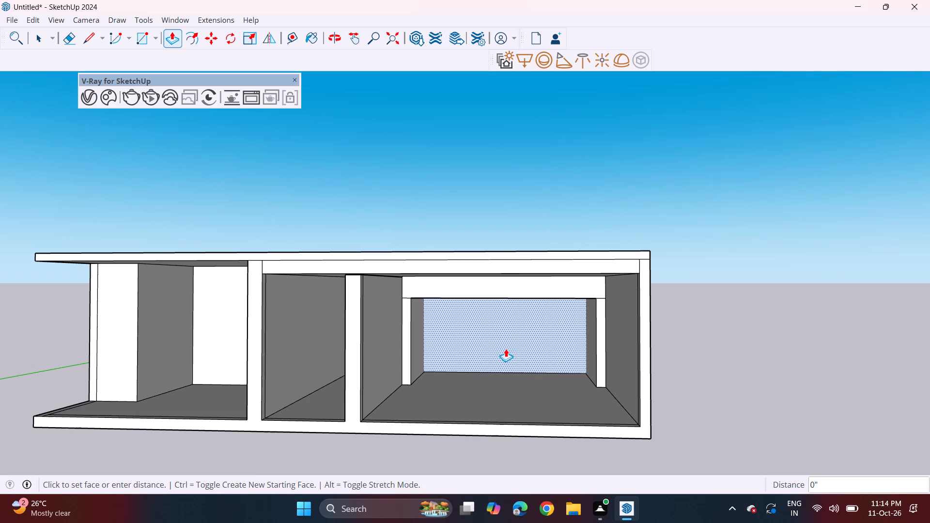
pyautogui.click(511, 326)
pyautogui.click(511, 351)
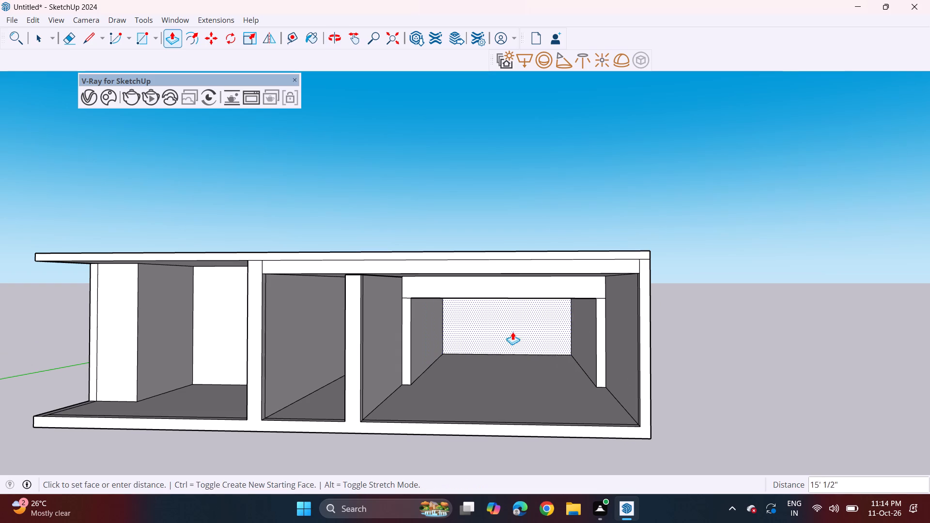
pyautogui.click(514, 327)
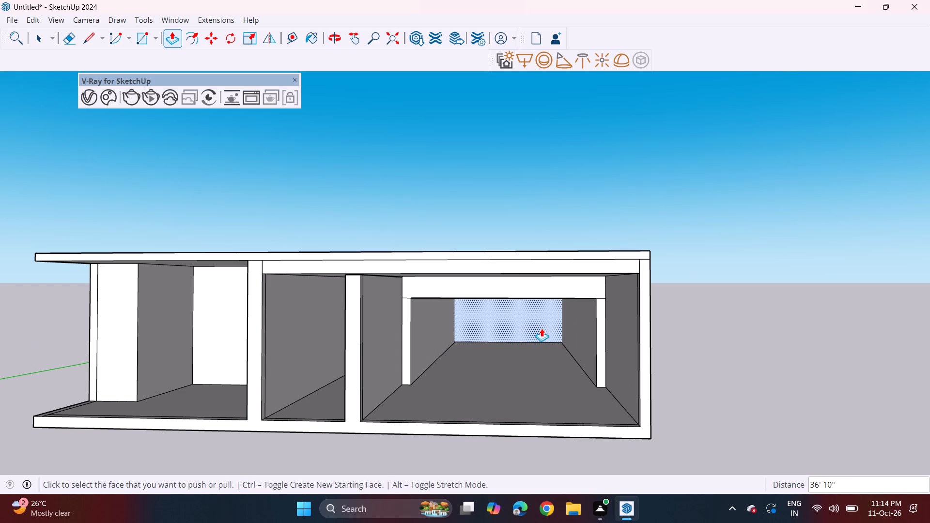
# Pull the large room's recessed back face forward in small stages, the last about 3' 11 7/8".
pyautogui.click(539, 322)
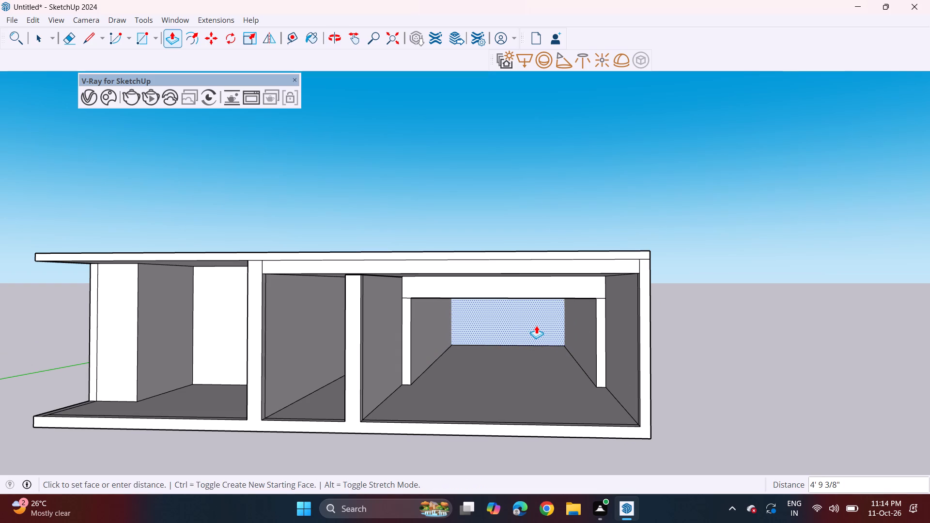
pyautogui.click(536, 325)
pyautogui.click(537, 329)
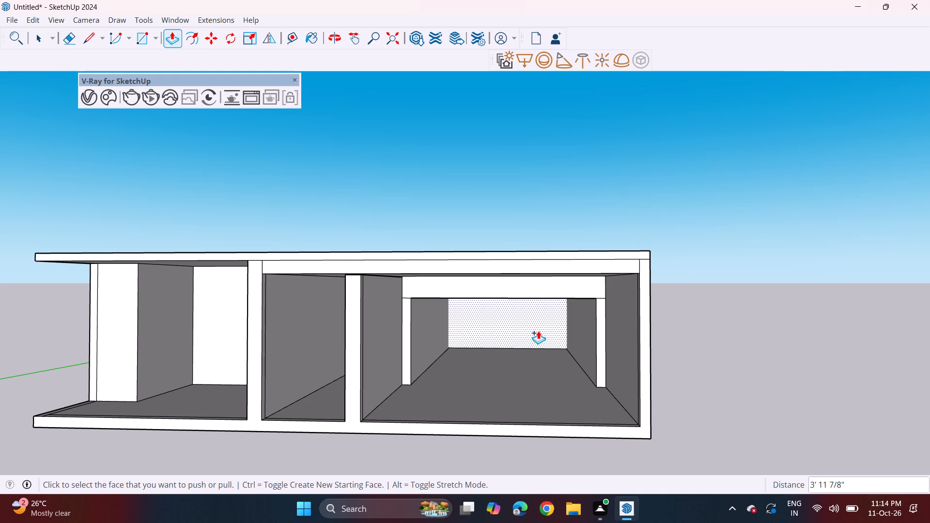
pyautogui.click(538, 331)
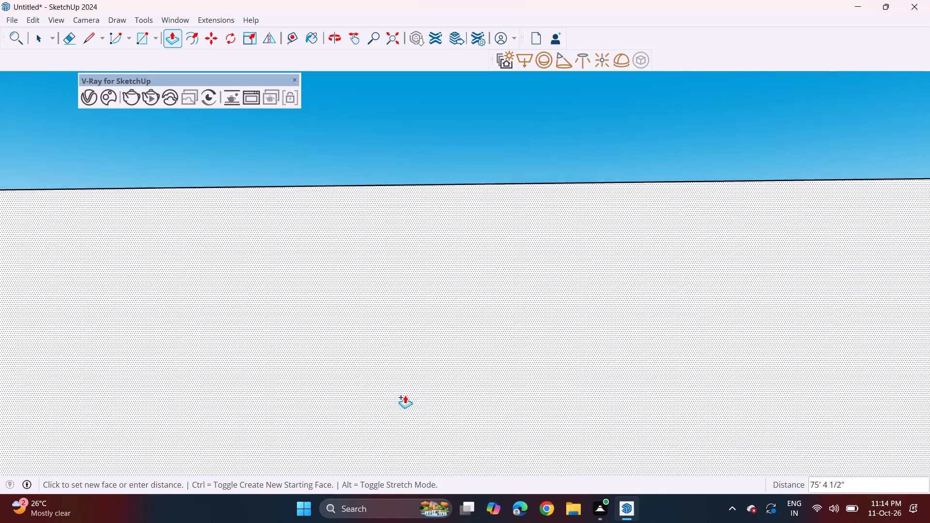
pyautogui.hotkey('ctrl', 'z')
# Draw a doorway rectangle about 4' 9 7/8" by 7' 3 11/16" on the narrow middle room's back wall, from the floor up, inset from both sides.
pyautogui.moveTo(469, 363); pyautogui.dragTo(539, 344, button='middle')
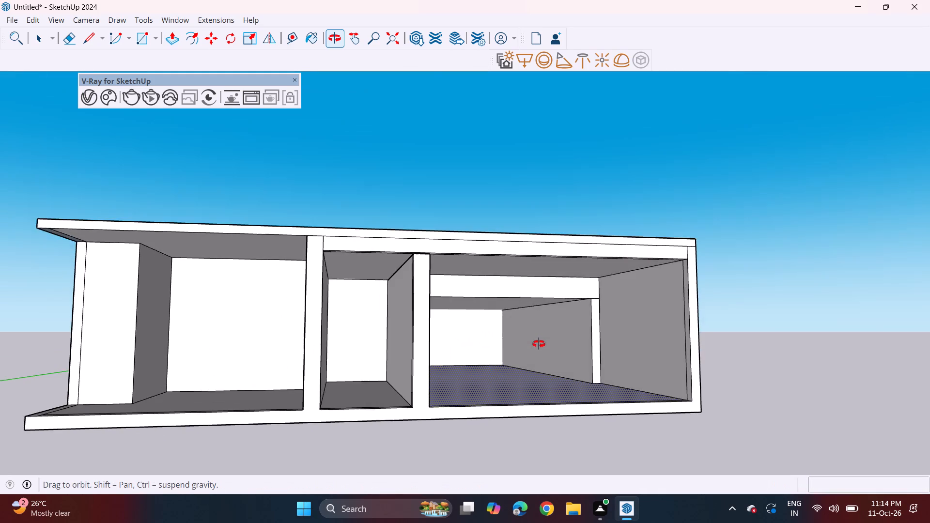
pyautogui.moveTo(539, 344); pyautogui.dragTo(525, 355, button='middle')
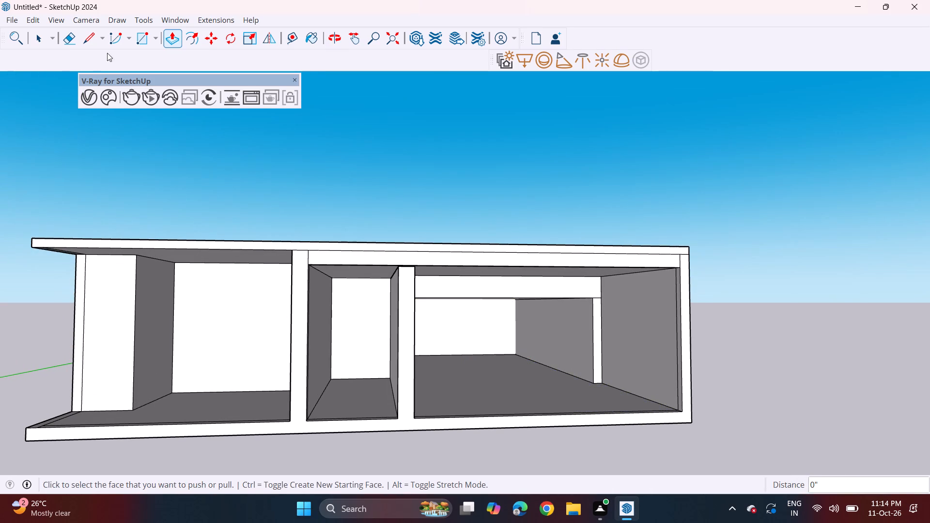
pyautogui.click(149, 37)
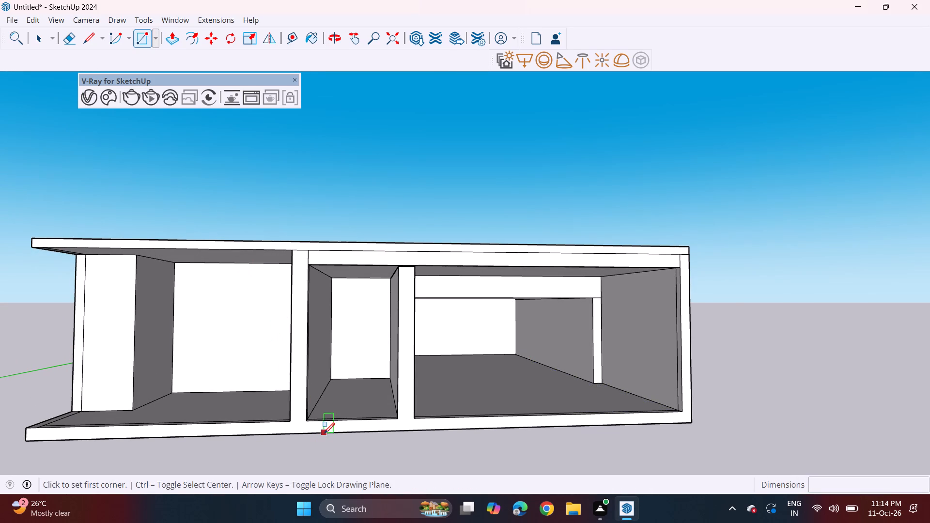
pyautogui.scroll(8, 322, 413)
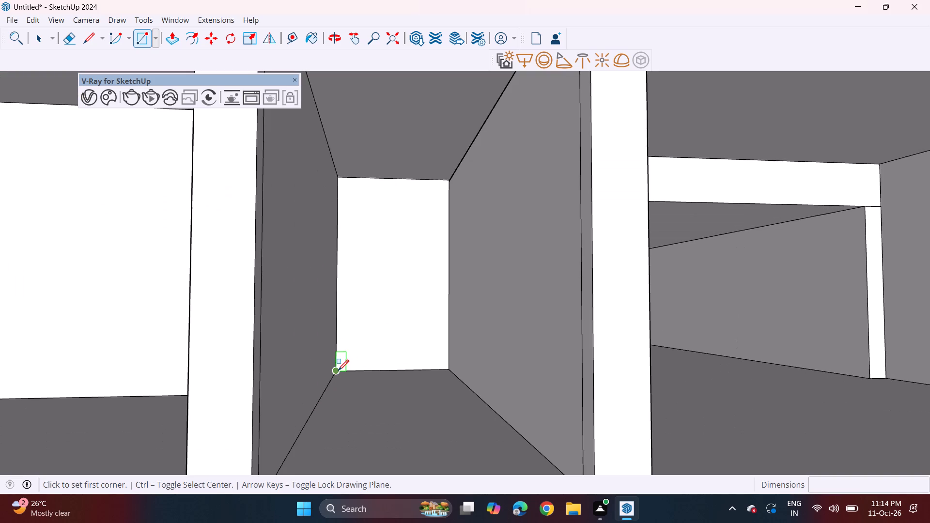
pyautogui.scroll(1, 341, 370)
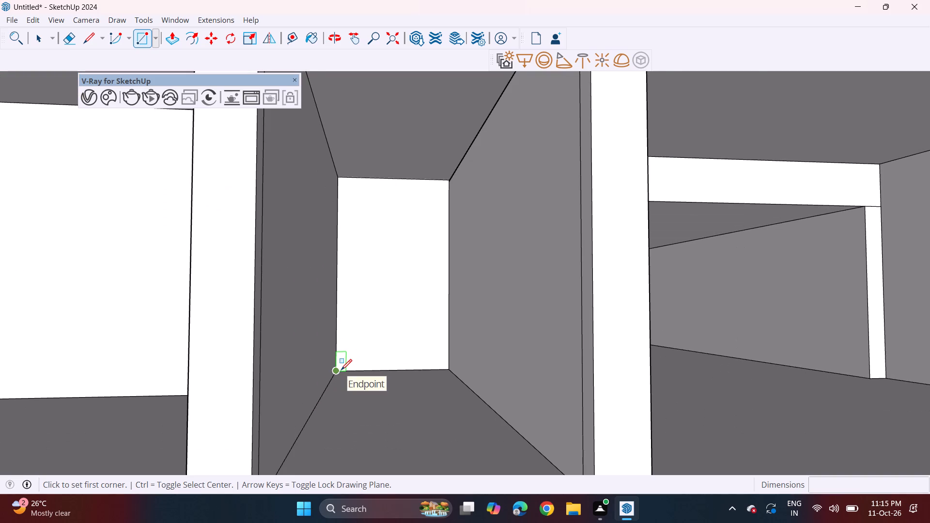
pyautogui.scroll(4, 341, 370)
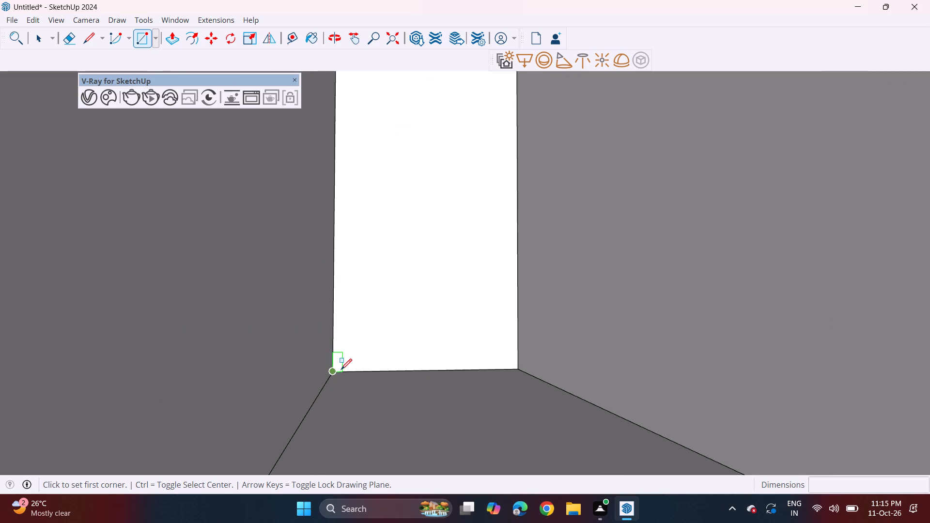
pyautogui.click(340, 369)
pyautogui.scroll(-3, 364, 285)
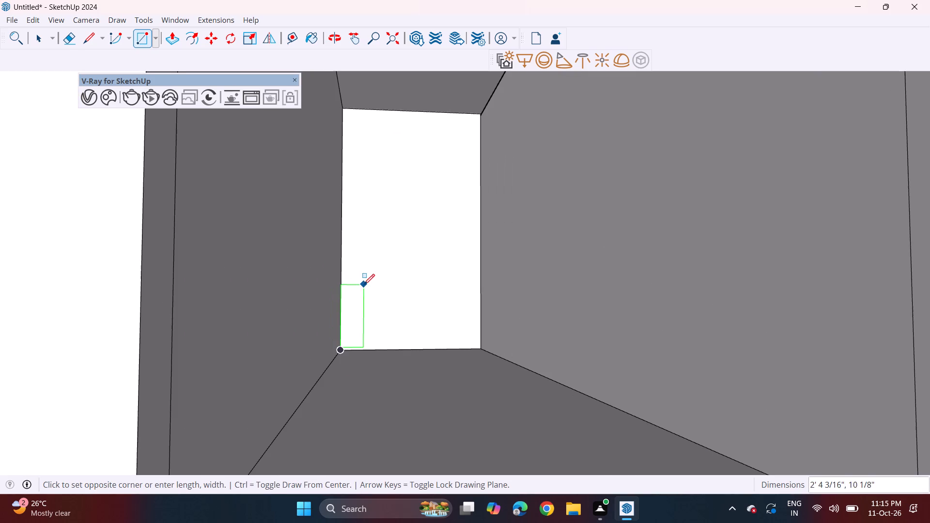
pyautogui.press('Escape')
pyautogui.scroll(2, 358, 353)
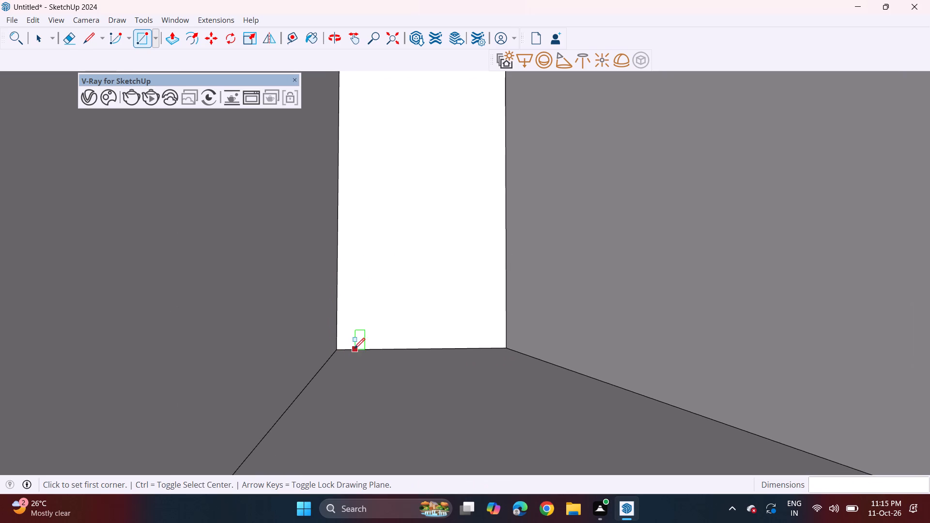
pyautogui.click(345, 349)
pyautogui.scroll(-3, 377, 246)
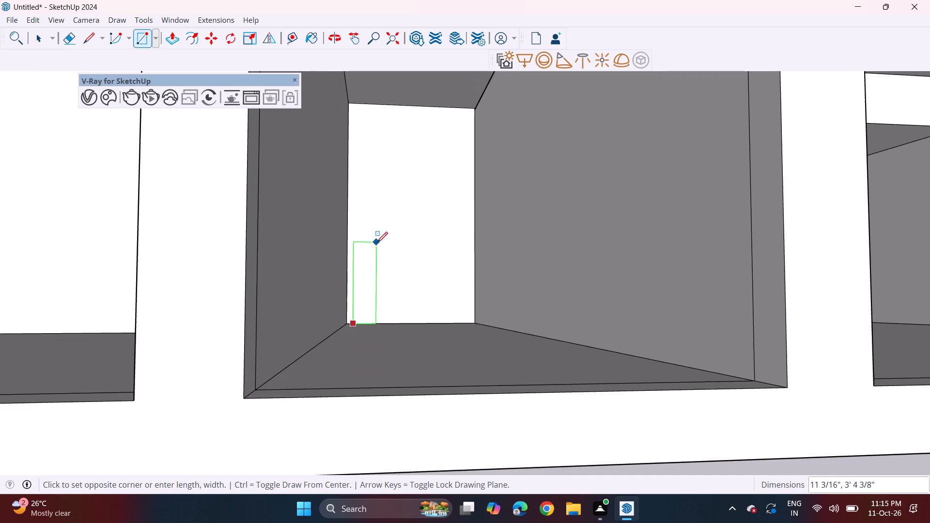
pyautogui.scroll(-2, 377, 243)
pyautogui.moveTo(404, 206); pyautogui.dragTo(405, 261, button='middle')
pyautogui.moveTo(441, 180); pyautogui.dragTo(430, 173, button='middle')
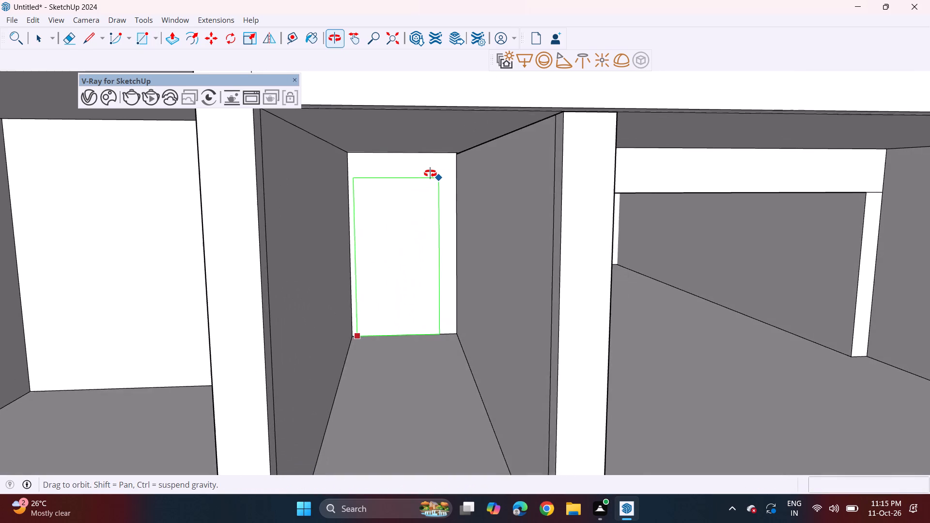
pyautogui.moveTo(430, 173); pyautogui.dragTo(430, 166, button='middle')
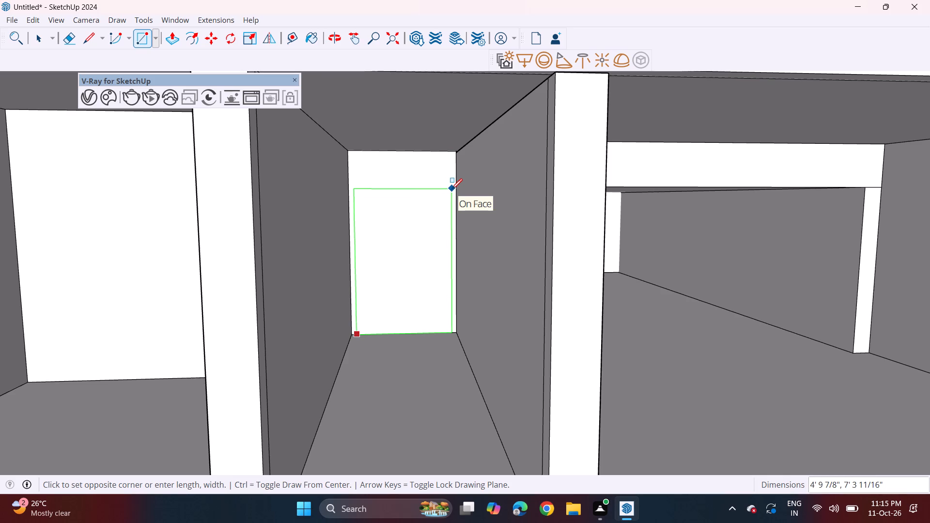
pyautogui.click(451, 189)
# Push/Pull the doorway rectangle on the narrow middle room's back wall back about 48' 5 13/16".
pyautogui.click(168, 41)
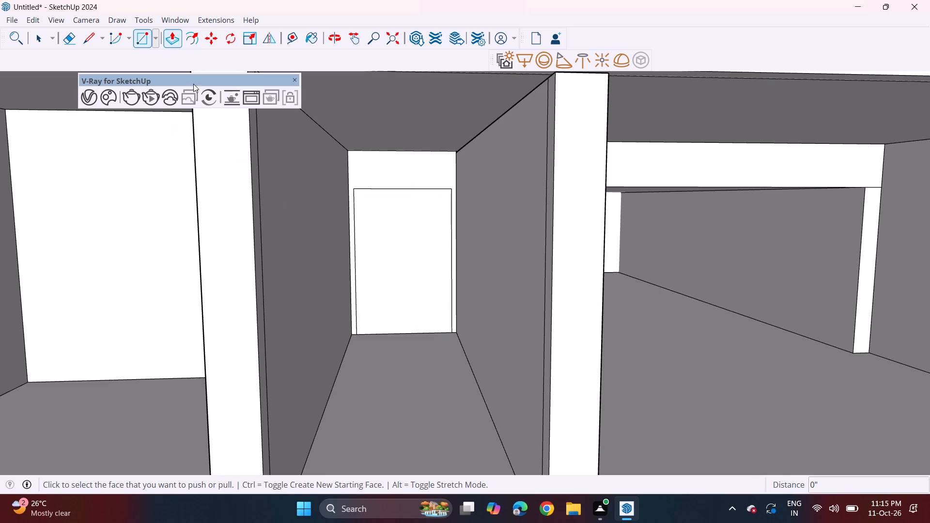
pyautogui.click(423, 313)
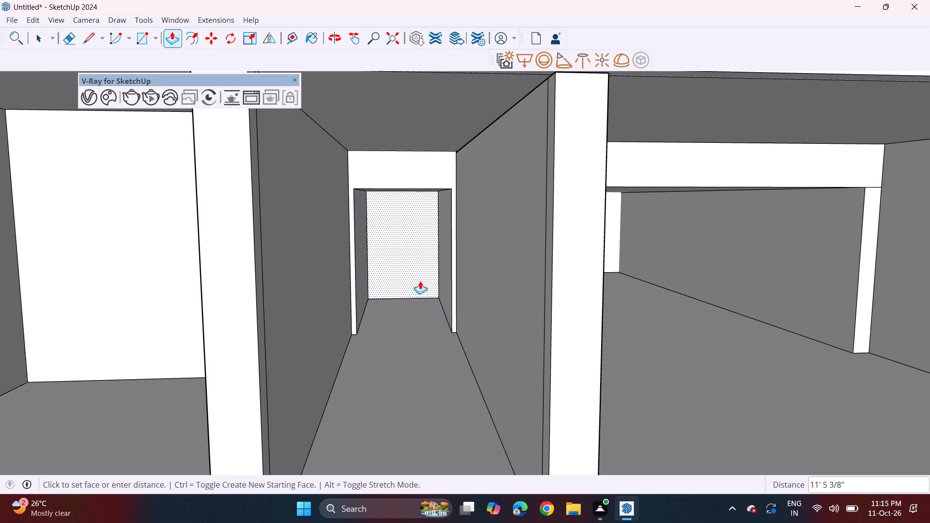
pyautogui.click(408, 245)
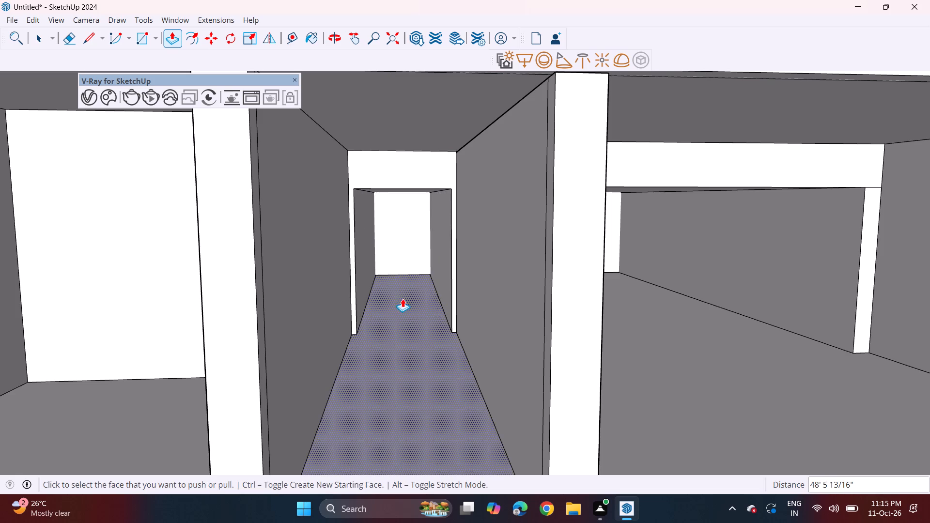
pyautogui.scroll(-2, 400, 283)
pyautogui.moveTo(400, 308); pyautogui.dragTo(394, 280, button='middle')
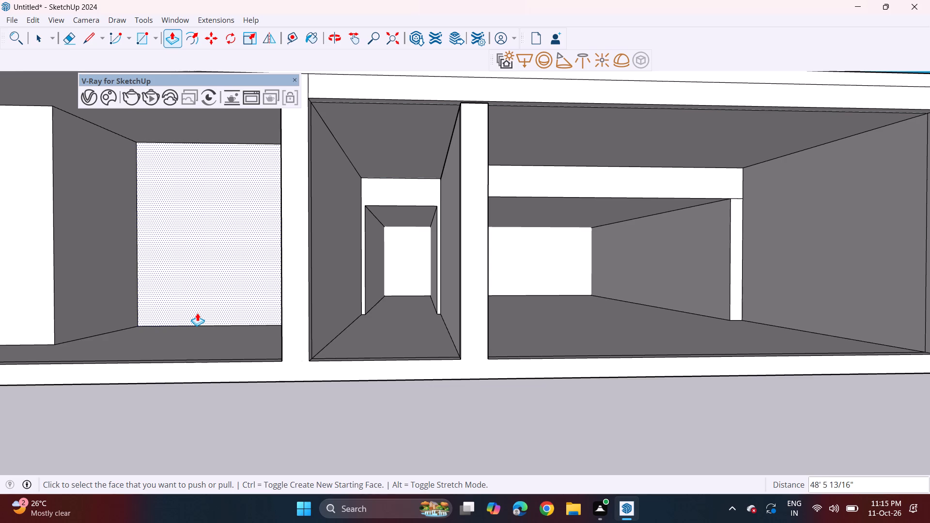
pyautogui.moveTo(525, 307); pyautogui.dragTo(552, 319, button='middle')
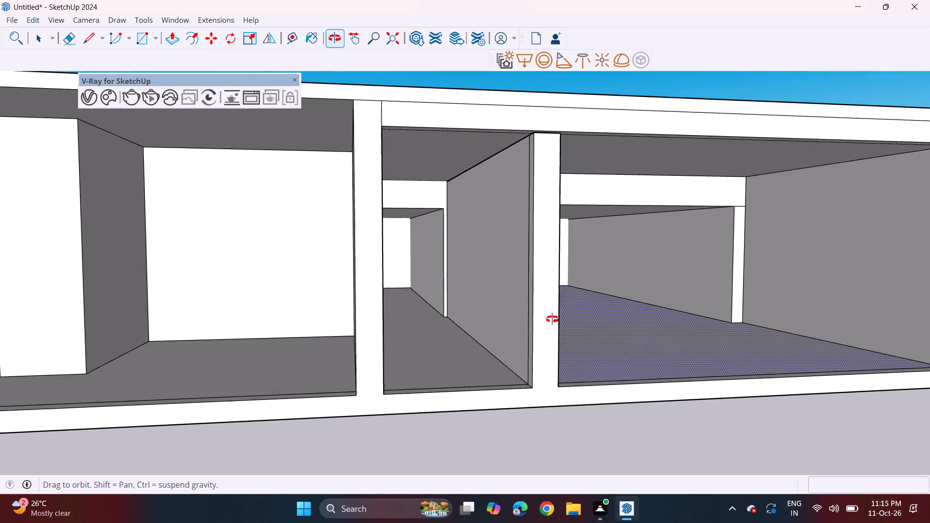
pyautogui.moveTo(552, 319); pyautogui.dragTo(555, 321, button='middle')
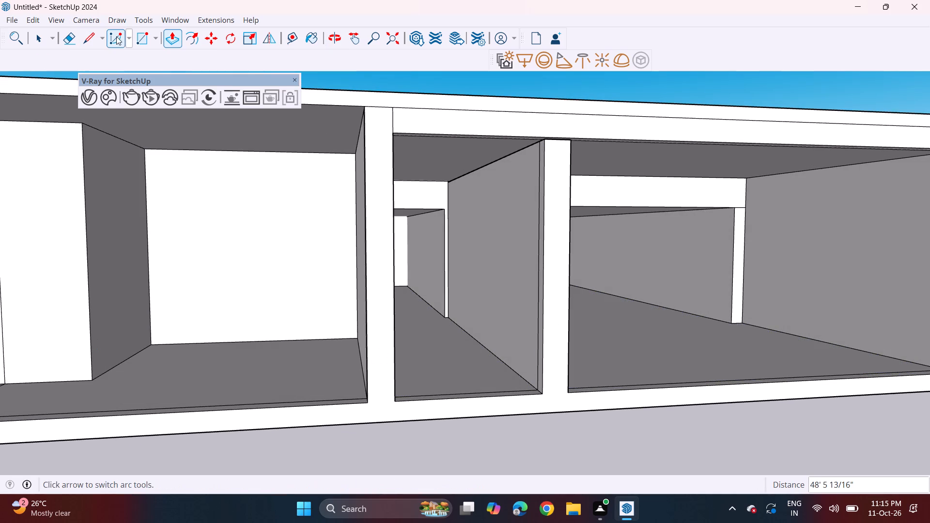
# Draw a window rectangle about 8' 9 1/8" by 7' 3 1/16" on the back wall of the room beside the narrow middle room, inset from all edges.
pyautogui.click(139, 38)
pyautogui.moveTo(175, 323); pyautogui.dragTo(156, 328, button='middle')
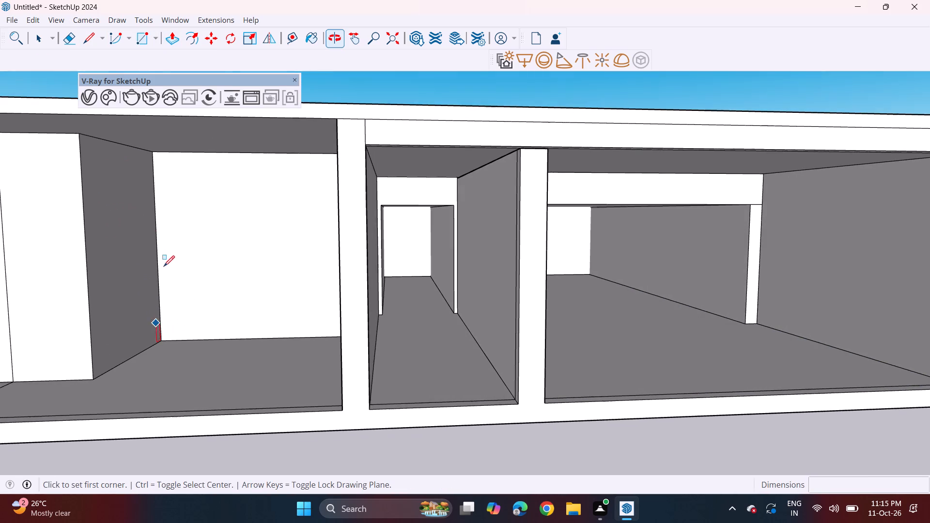
pyautogui.click(183, 187)
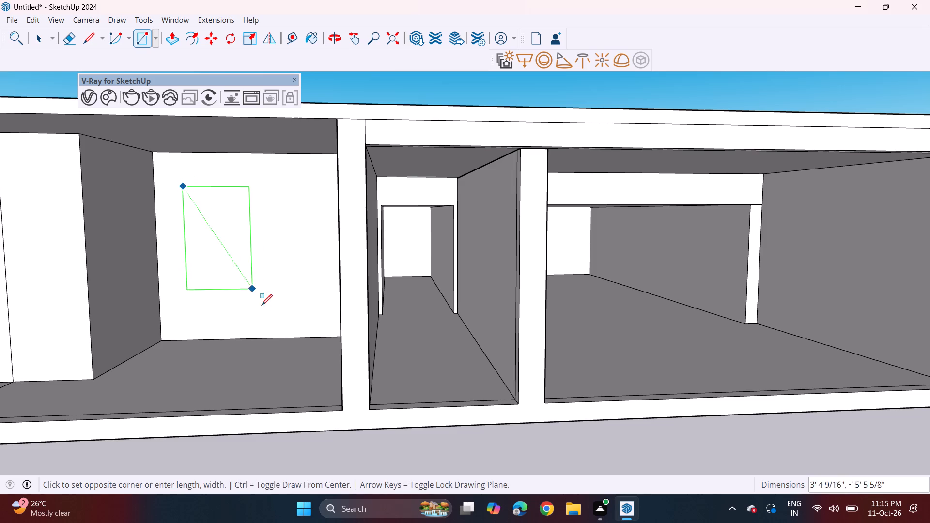
pyautogui.moveTo(293, 331); pyautogui.dragTo(316, 336, button='middle')
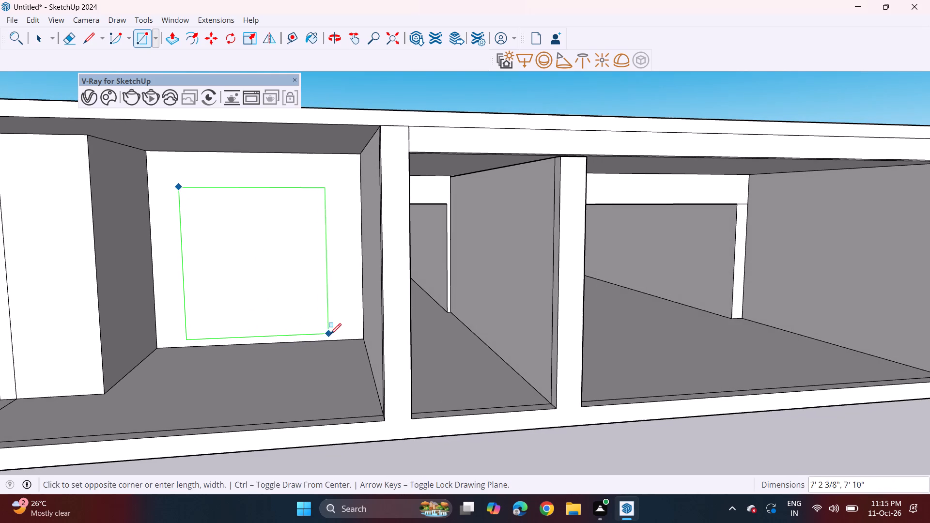
pyautogui.click(358, 323)
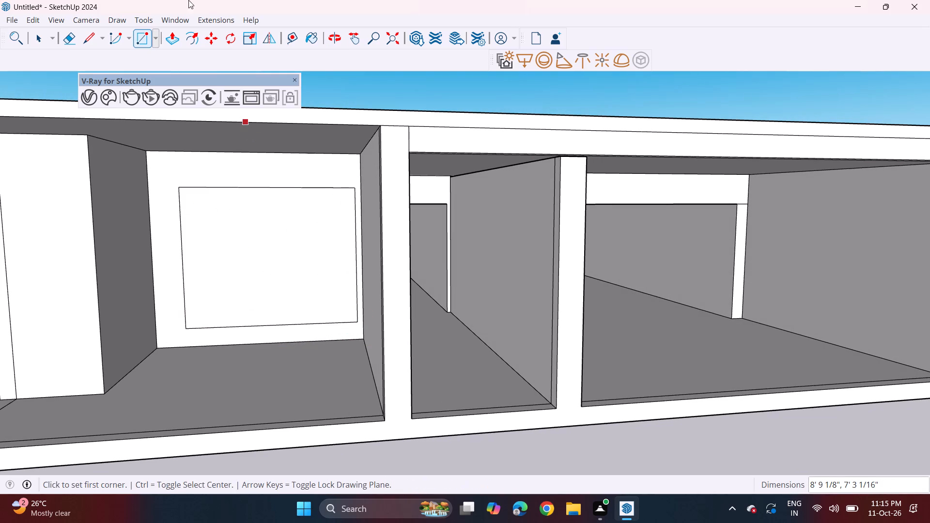
# Push/Pull the window rectangle back about 32' 3 1/16", and bring its recessed face forward about 3' 7 1/8" and a further 2' 7/16".
pyautogui.click(176, 42)
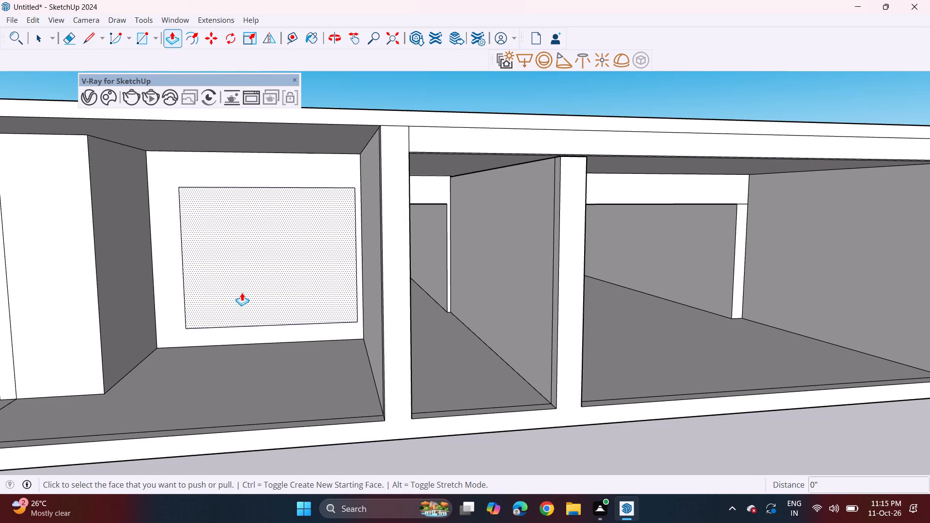
pyautogui.click(242, 292)
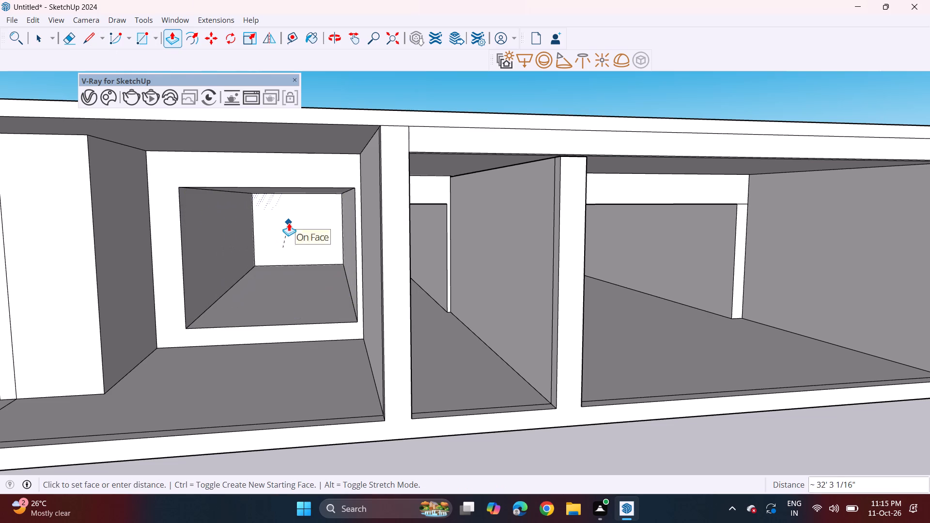
pyautogui.click(289, 223)
pyautogui.click(292, 236)
pyautogui.keyDown('ctrl'); pyautogui.click(290, 238); pyautogui.keyUp('ctrl')
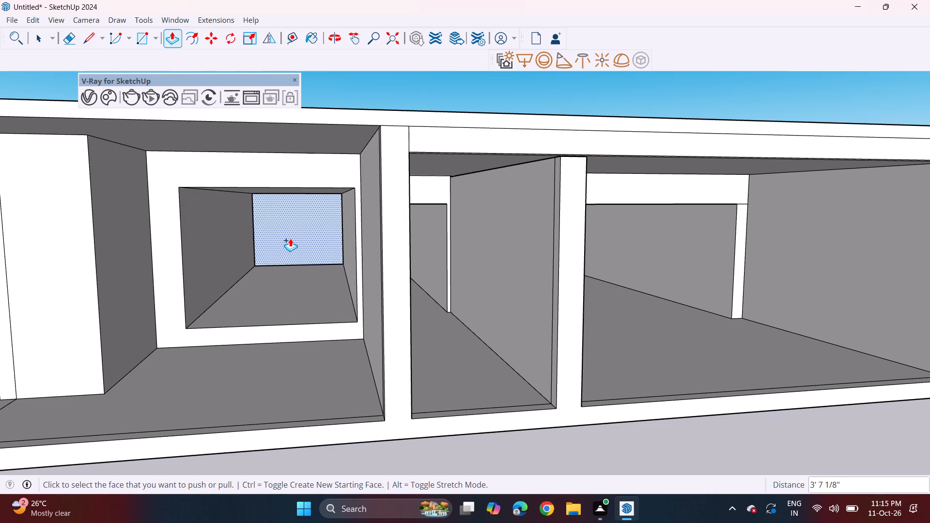
pyautogui.click(292, 250)
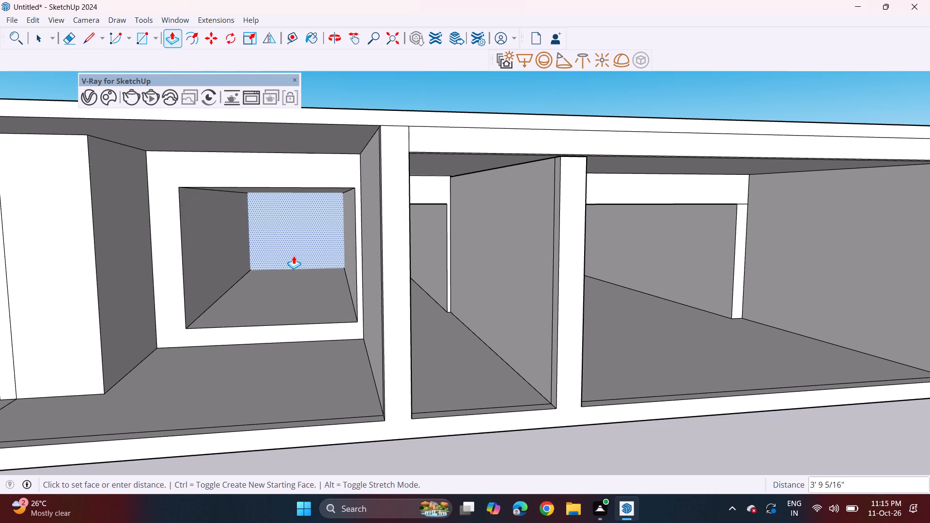
pyautogui.click(294, 254)
# Erase the vertical front edge splitting the end of the partition between the window room and the narrow middle room.
pyautogui.moveTo(289, 253); pyautogui.dragTo(264, 246, button='middle')
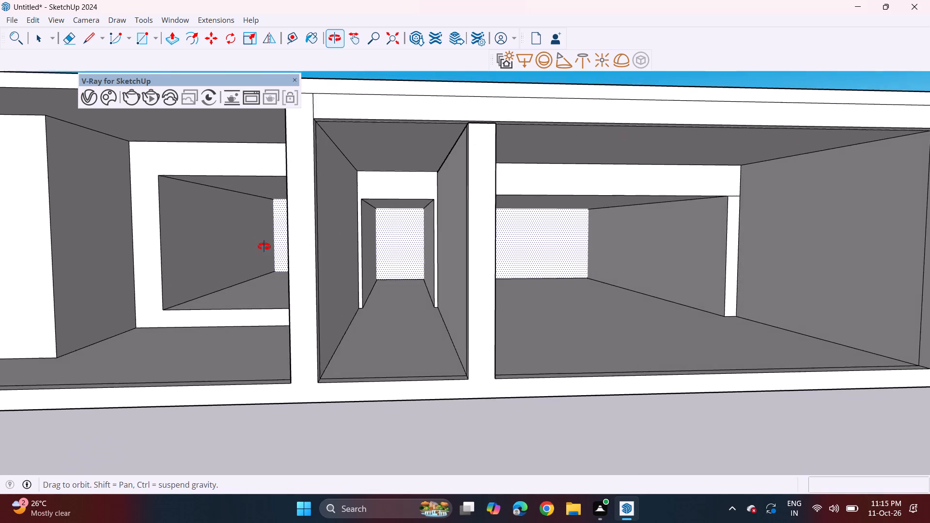
pyautogui.moveTo(264, 246); pyautogui.dragTo(263, 235, button='middle')
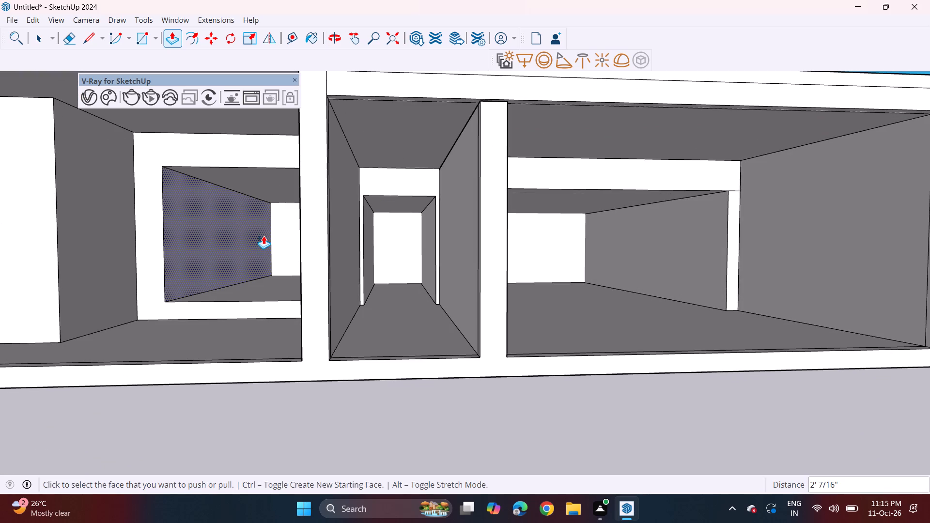
pyautogui.scroll(-3, 263, 236)
pyautogui.moveTo(300, 251); pyautogui.dragTo(290, 268, button='middle')
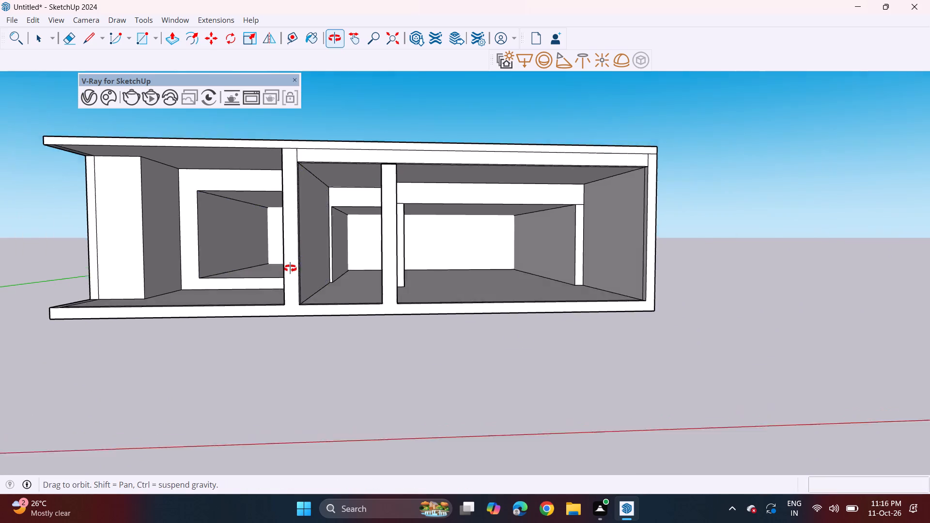
pyautogui.moveTo(290, 268); pyautogui.dragTo(283, 277, button='middle')
pyautogui.scroll(5, 297, 259)
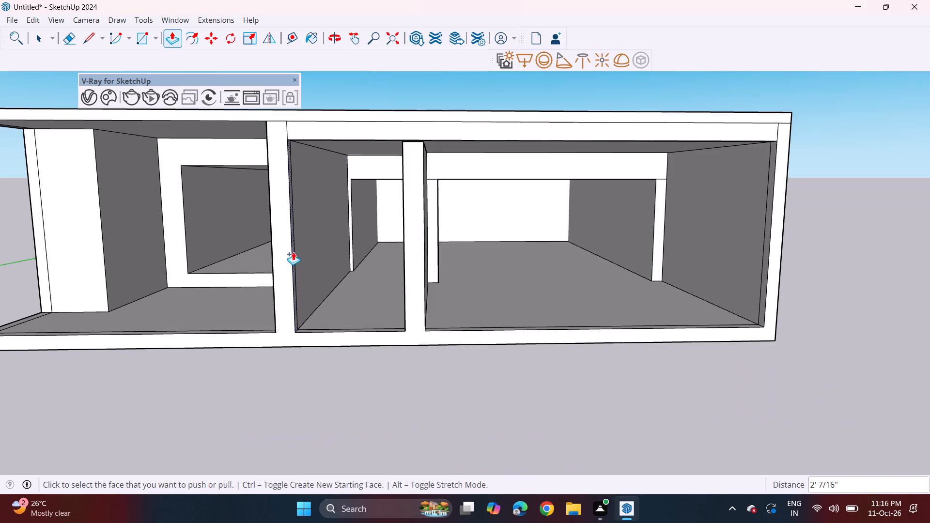
pyautogui.moveTo(66, 38); pyautogui.dragTo(69, 44)
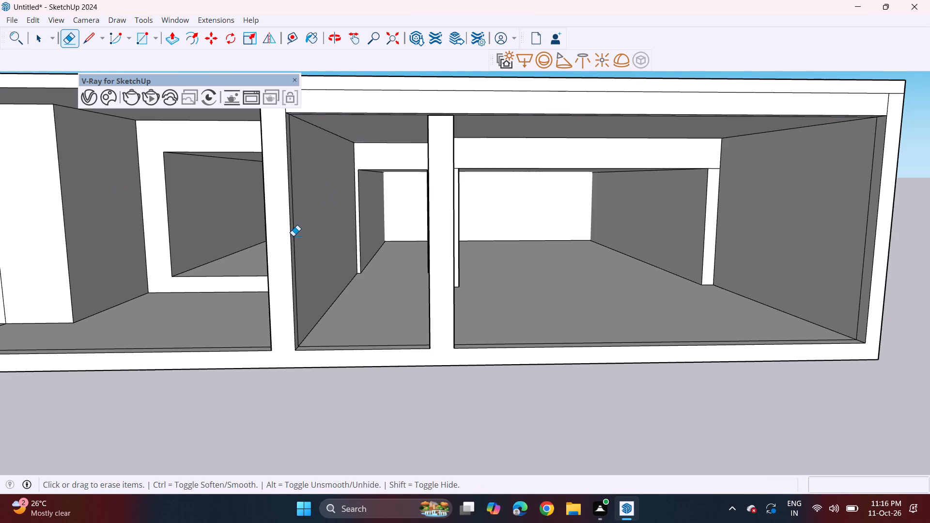
pyautogui.click(293, 235)
# Push the narrow room's side of that partition inward about 5 7/16" to thin the wall.
pyautogui.click(171, 36)
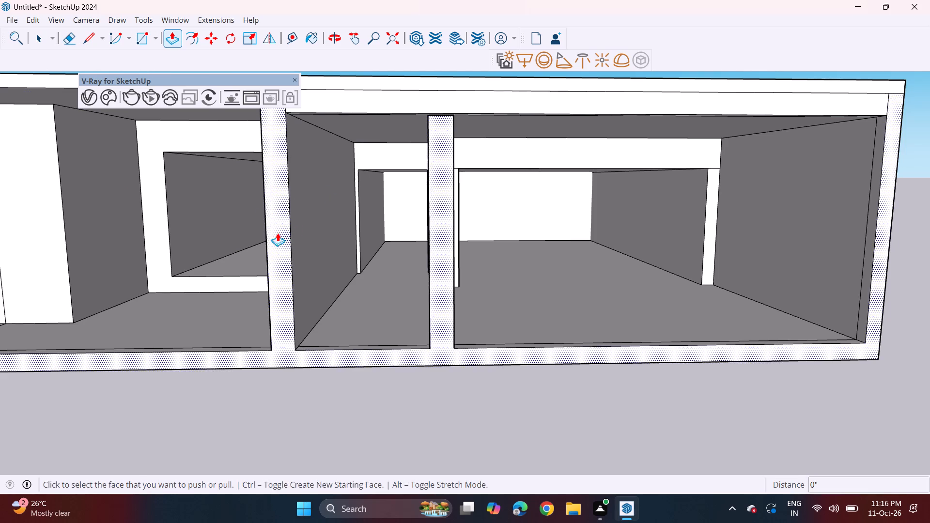
pyautogui.click(317, 253)
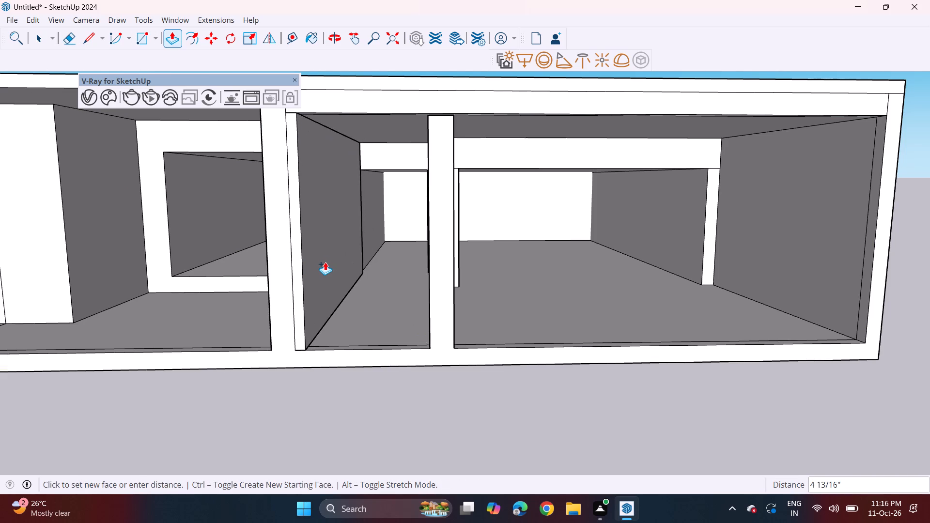
pyautogui.hotkey('ctrl', 'z')
pyautogui.click(319, 271)
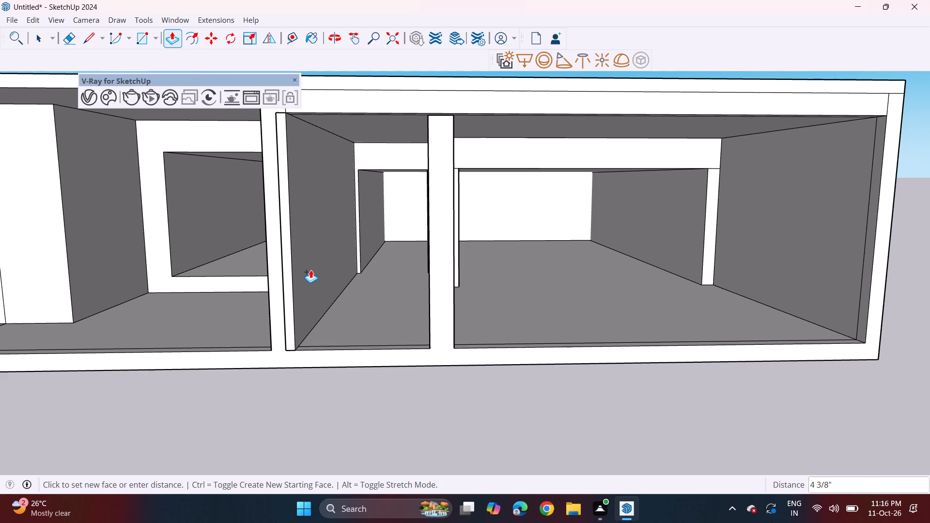
pyautogui.click(309, 268)
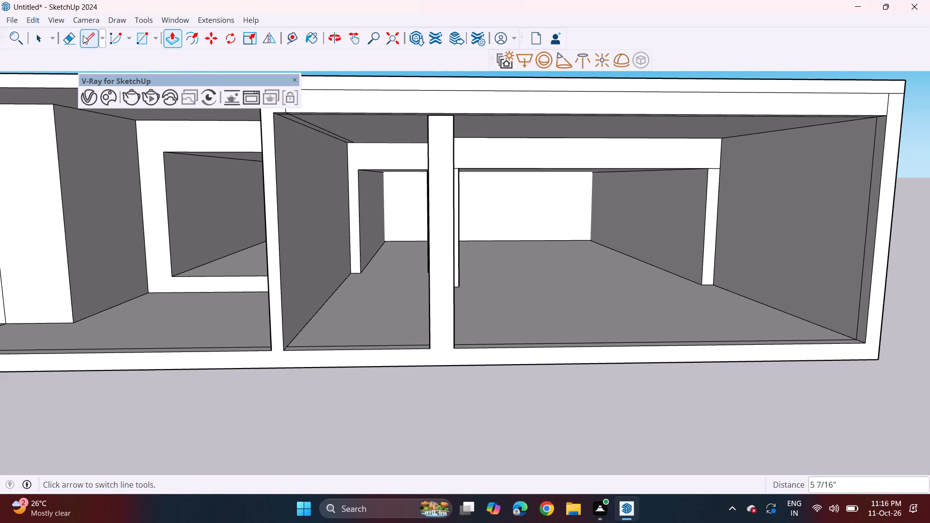
# Erase the leftover ceiling edge running alongside the thinned partition in the narrow middle room.
pyautogui.moveTo(71, 41); pyautogui.dragTo(74, 46)
pyautogui.click(310, 124)
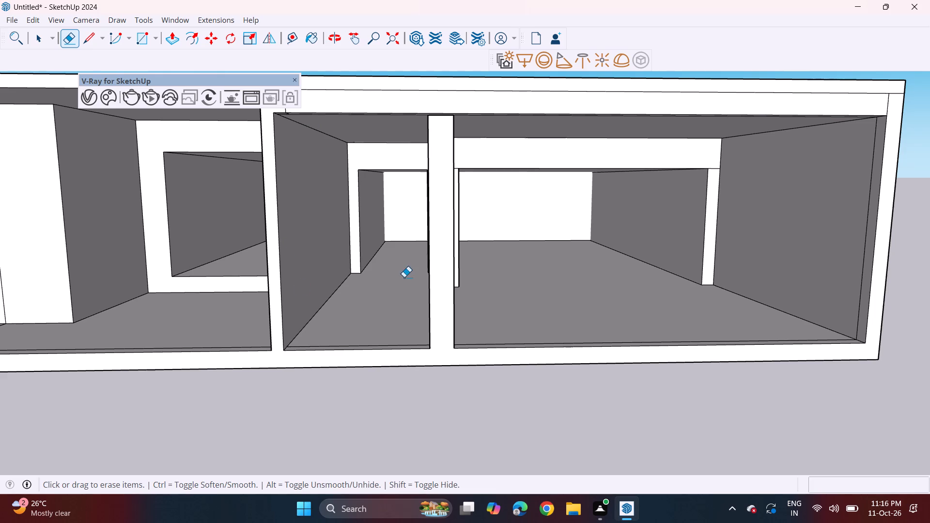
# Thicken the partition between the narrow and large rooms by 5 15/16" on the large room's side, extending its front strip flush with the front face.
pyautogui.moveTo(415, 264); pyautogui.dragTo(312, 300, button='middle')
pyautogui.moveTo(313, 295); pyautogui.dragTo(378, 270, button='middle')
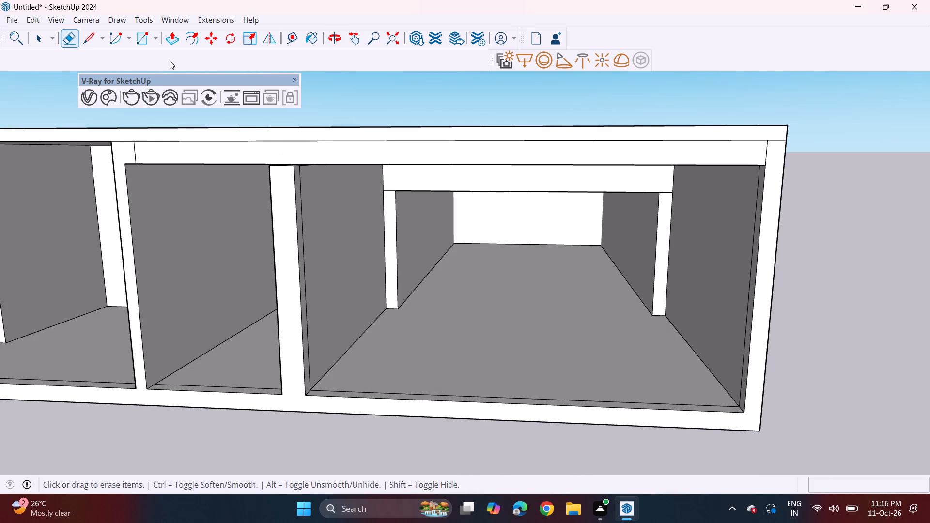
pyautogui.click(179, 44)
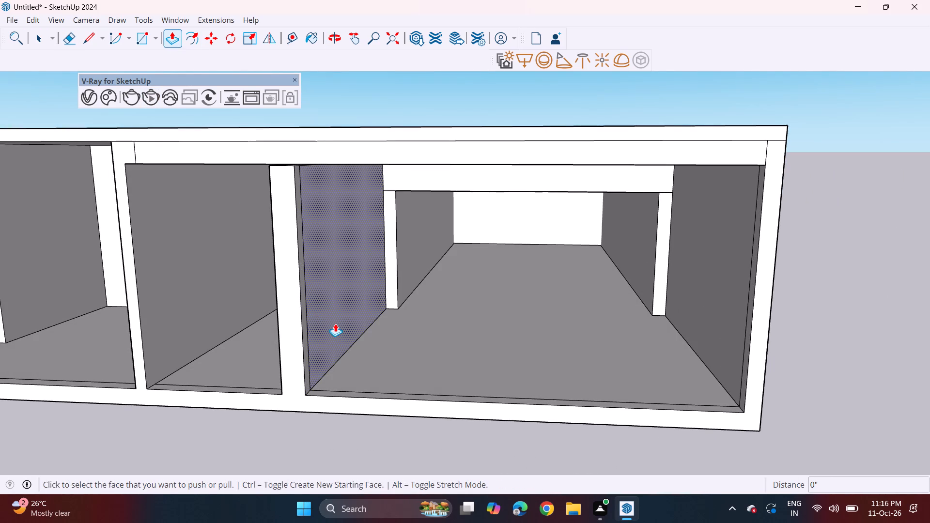
pyautogui.click(335, 322)
pyautogui.click(346, 328)
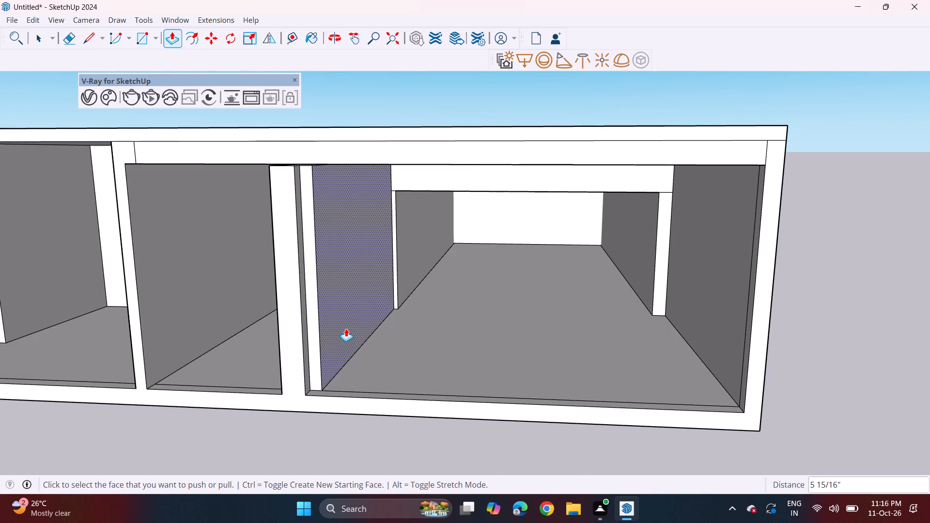
pyautogui.doubleClick(305, 318)
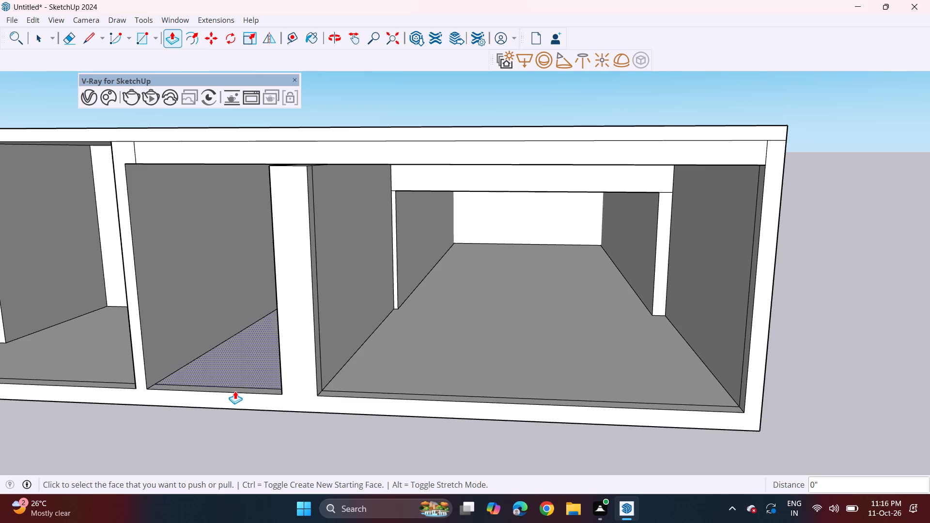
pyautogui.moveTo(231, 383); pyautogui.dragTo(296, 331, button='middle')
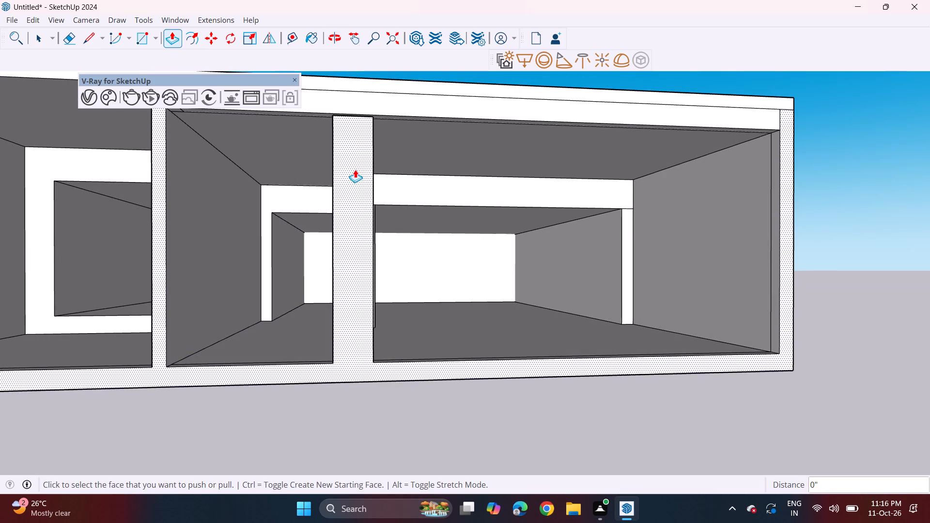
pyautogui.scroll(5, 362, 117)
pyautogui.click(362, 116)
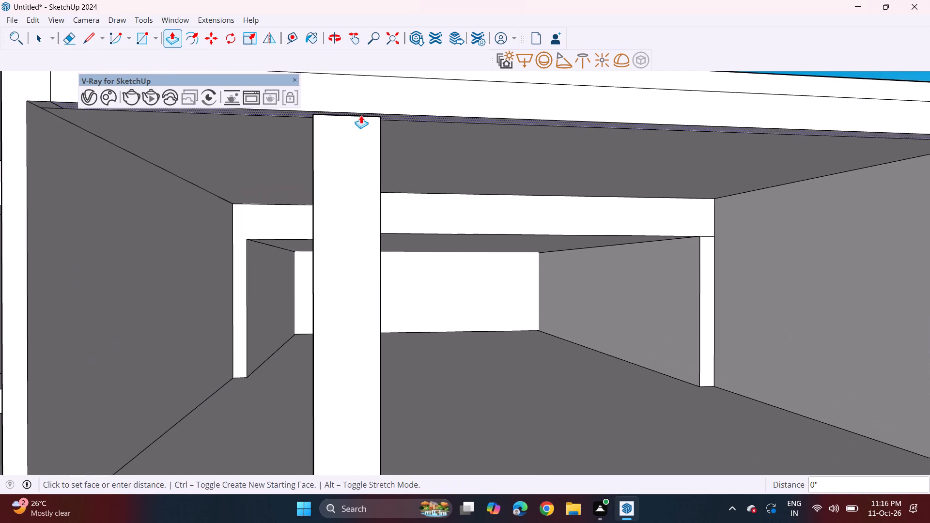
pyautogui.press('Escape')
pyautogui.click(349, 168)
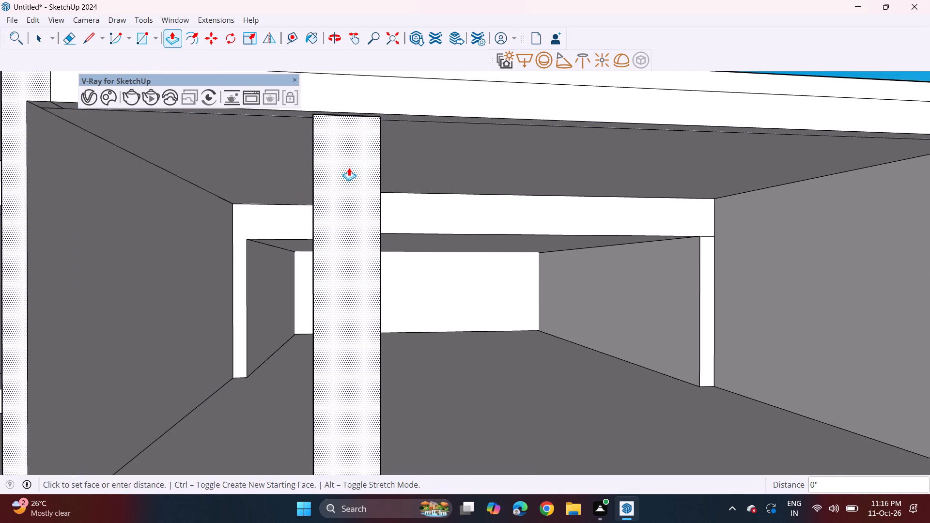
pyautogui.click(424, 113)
# Pull the top face at the front end of the partition between the narrow and large rooms up about 3/4" to the beam's underside.
pyautogui.moveTo(344, 153); pyautogui.dragTo(125, 178, button='middle')
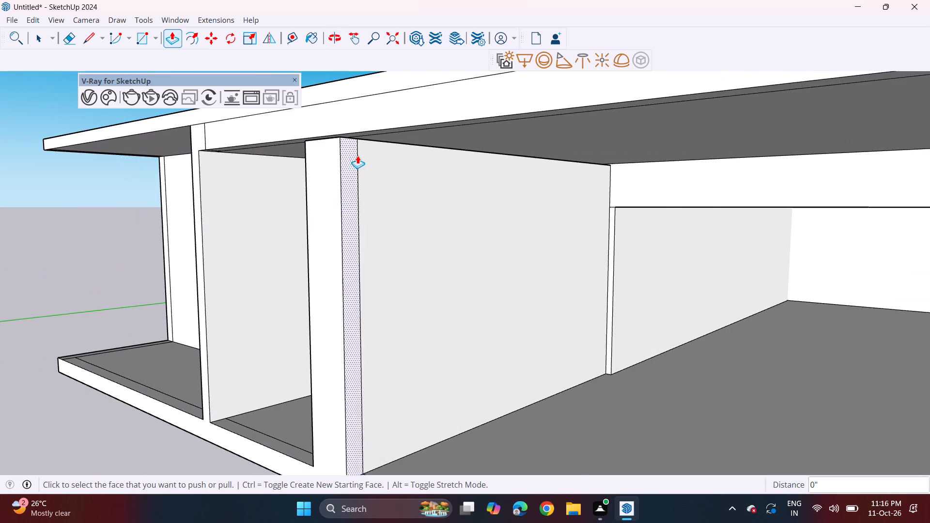
pyautogui.scroll(6, 299, 143)
pyautogui.moveTo(346, 136); pyautogui.dragTo(341, 135, button='middle')
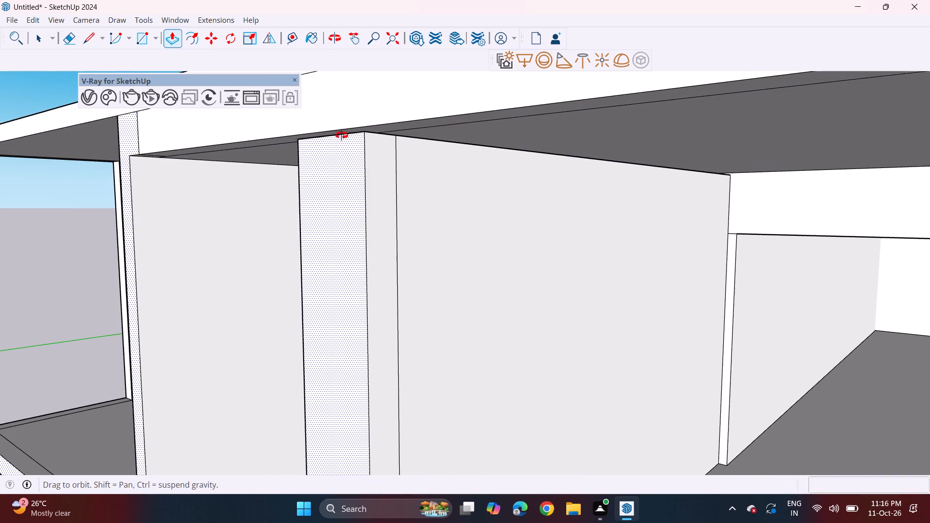
pyautogui.moveTo(341, 135); pyautogui.dragTo(226, 173, button='middle')
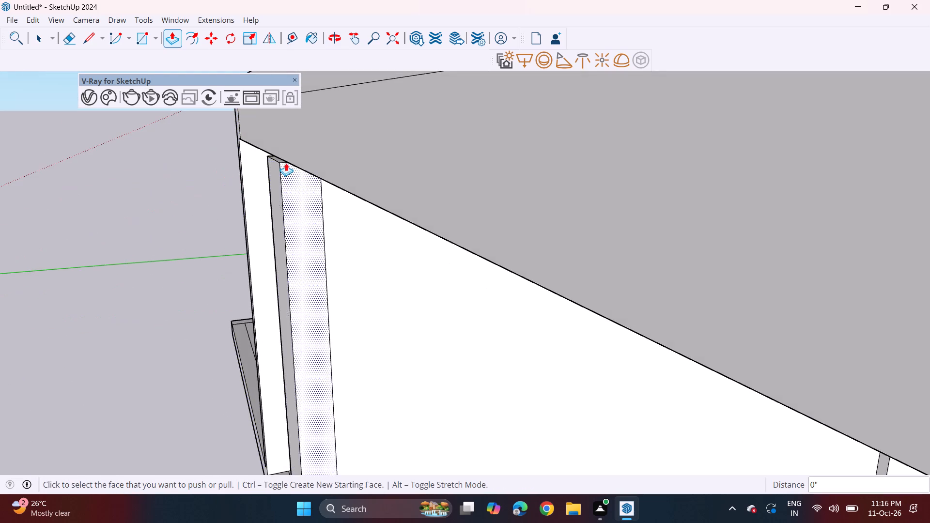
pyautogui.moveTo(282, 153); pyautogui.dragTo(306, 221, button='middle')
pyautogui.moveTo(304, 212); pyautogui.dragTo(324, 168, button='middle')
pyautogui.scroll(3, 316, 187)
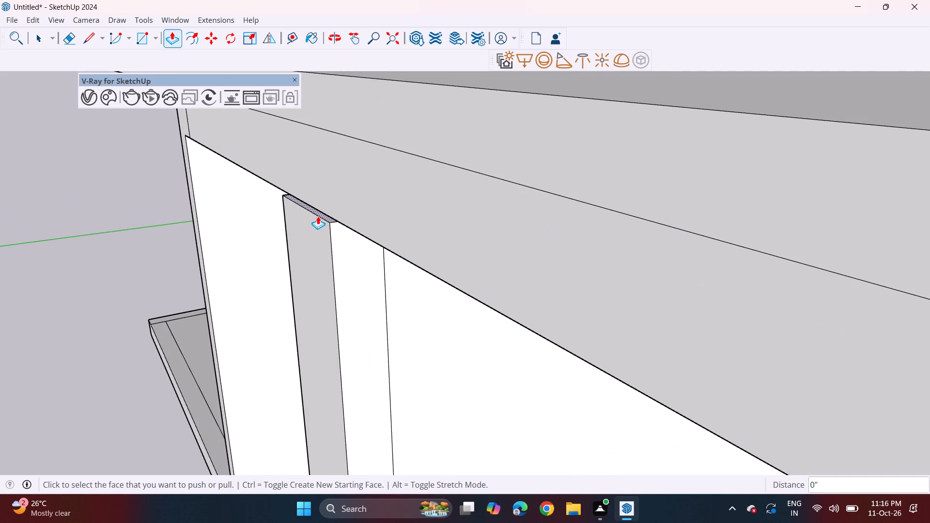
pyautogui.click(318, 216)
pyautogui.click(334, 215)
# Pull the narrow room's face of the partition shared with the window room outward about 1 7/16".
pyautogui.moveTo(298, 258); pyautogui.dragTo(358, 186, button='middle')
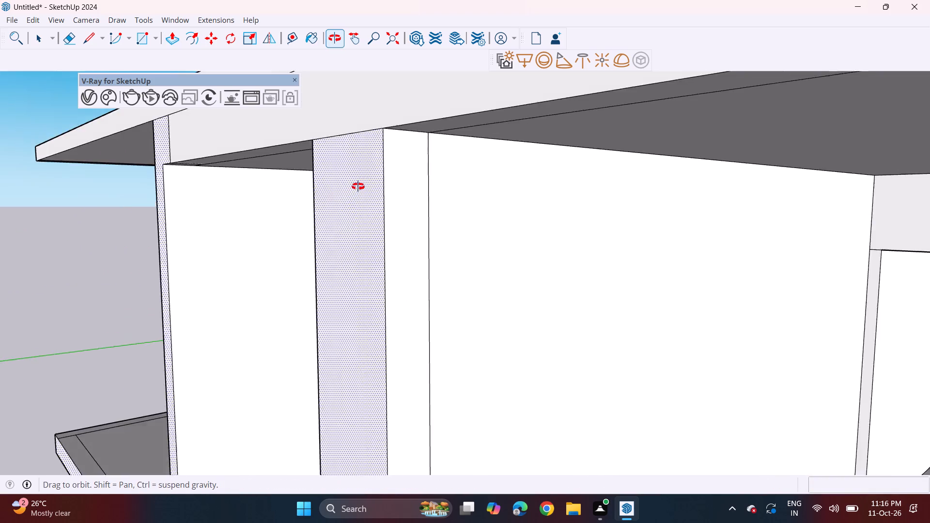
pyautogui.moveTo(358, 186); pyautogui.dragTo(421, 220, button='middle')
pyautogui.scroll(-6, 415, 215)
pyautogui.moveTo(305, 386); pyautogui.dragTo(338, 378, button='middle')
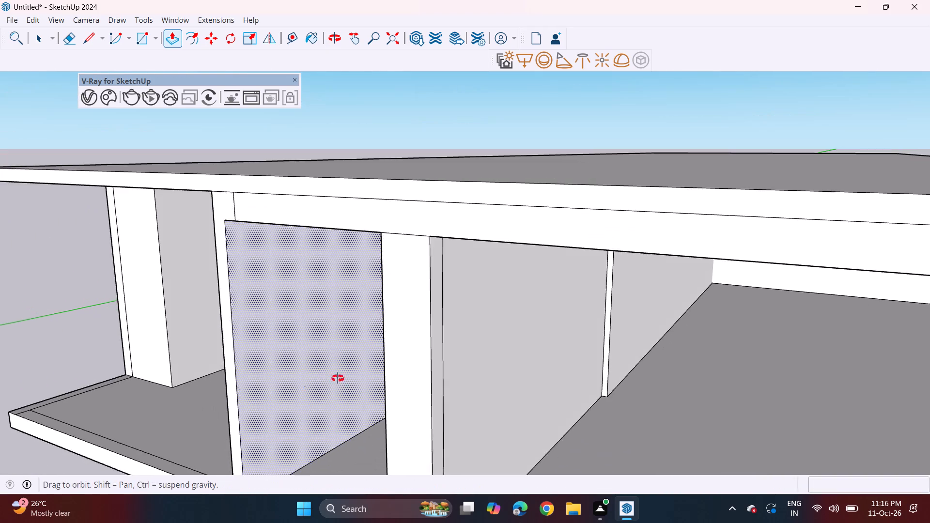
pyautogui.moveTo(338, 378); pyautogui.dragTo(315, 347, button='middle')
pyautogui.moveTo(232, 372); pyautogui.dragTo(332, 358, button='middle')
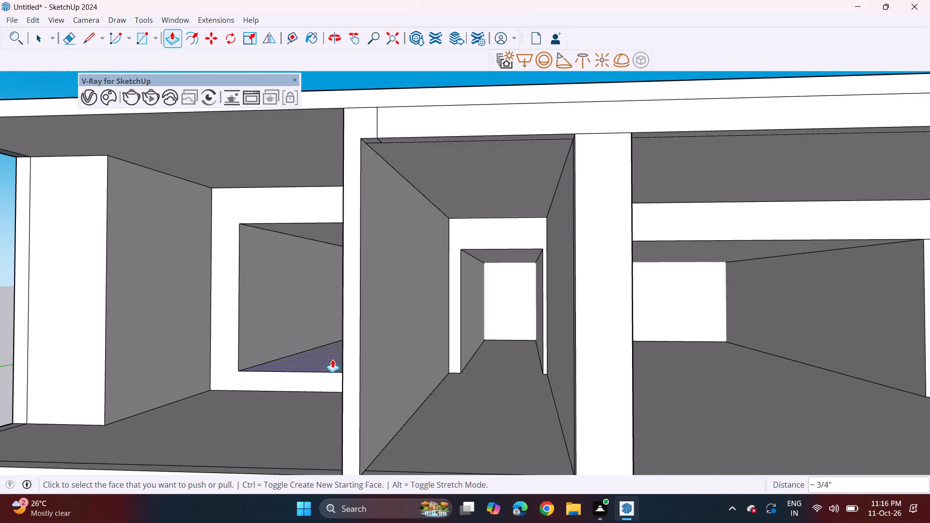
pyautogui.click(388, 364)
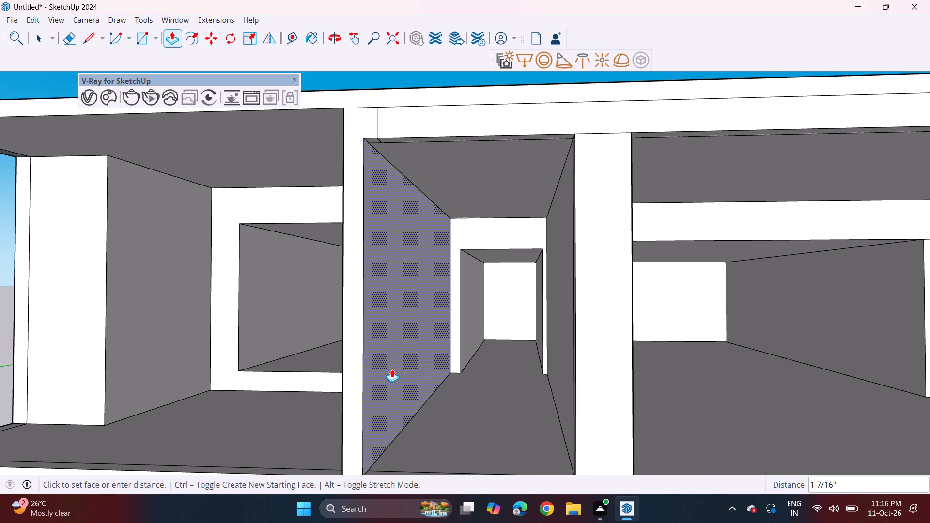
pyautogui.click(392, 369)
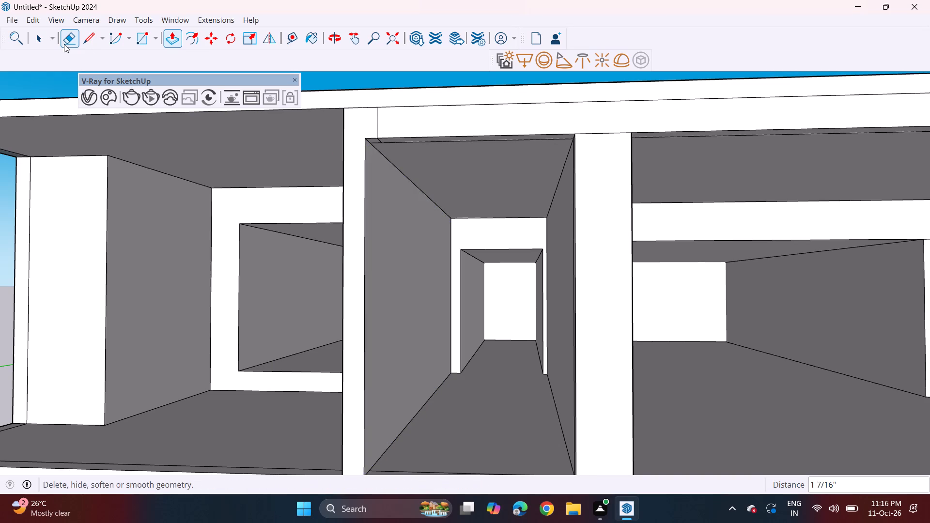
# Erase the stray edges at the narrow room's front: the short beam edge, the ceiling line and the vertical partition line.
pyautogui.click(64, 43)
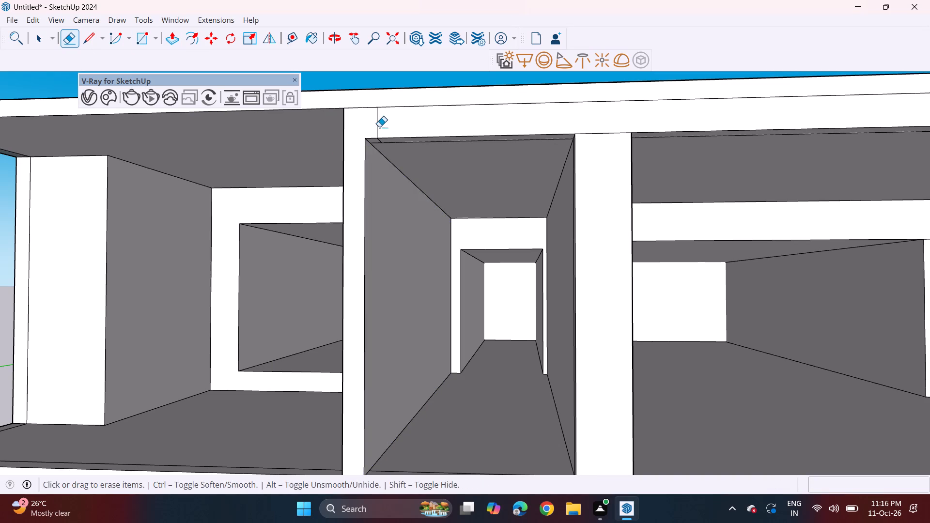
pyautogui.click(374, 130)
pyautogui.click(376, 123)
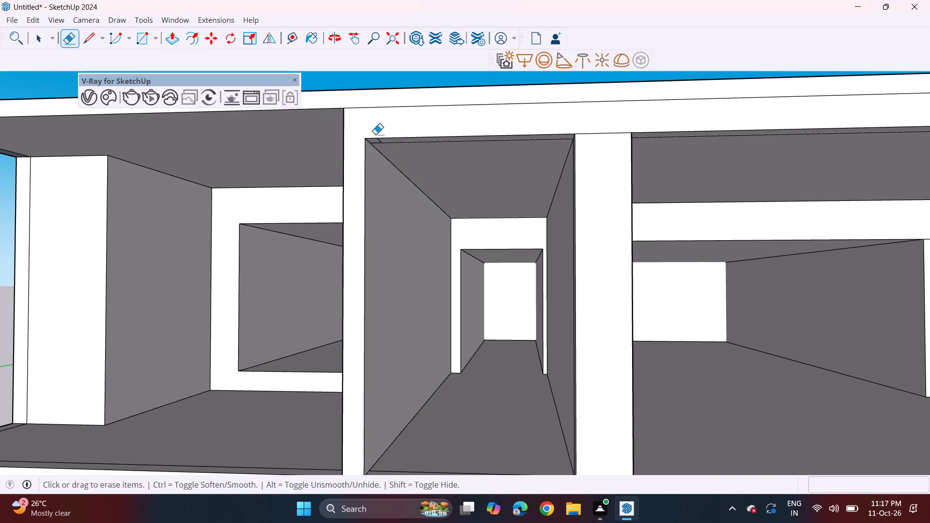
pyautogui.scroll(9, 378, 138)
pyautogui.click(382, 135)
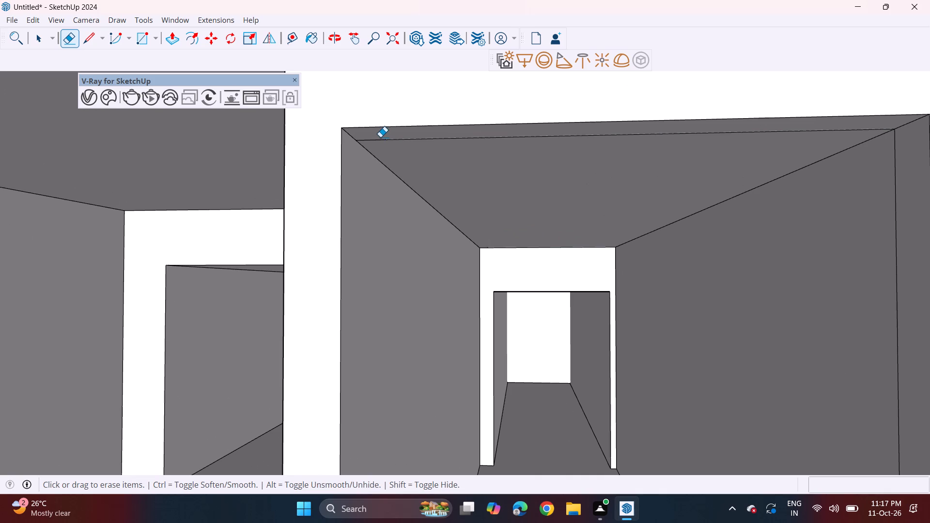
pyautogui.click(380, 137)
pyautogui.click(381, 139)
pyautogui.moveTo(418, 138); pyautogui.dragTo(419, 142)
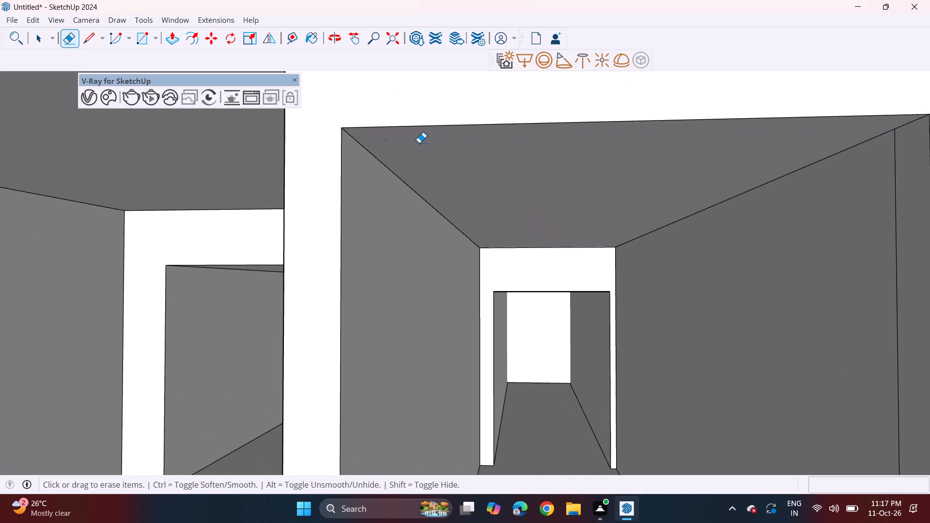
pyautogui.click(385, 140)
pyautogui.scroll(-2, 574, 178)
pyautogui.moveTo(833, 266); pyautogui.dragTo(818, 276)
pyautogui.scroll(-3, 754, 289)
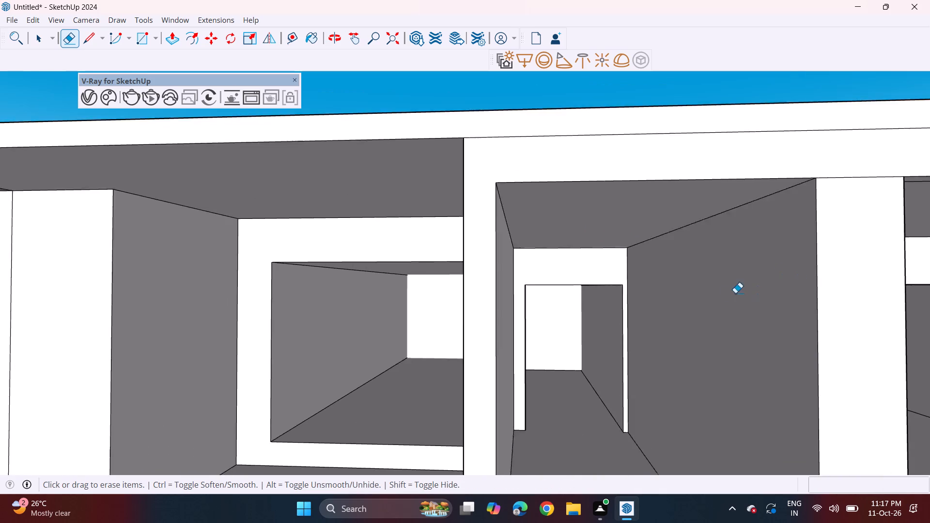
# Erase the leftover ceiling and partition edges just inside the large room's front opening.
pyautogui.scroll(-3, 735, 293)
pyautogui.keyDown('shift'); pyautogui.moveTo(658, 348); pyautogui.dragTo(443, 269, button='middle'); pyautogui.keyUp('shift')
pyautogui.scroll(-4, 434, 268)
pyautogui.keyDown('shift'); pyautogui.moveTo(334, 307); pyautogui.dragTo(341, 311, button='middle'); pyautogui.keyUp('shift')
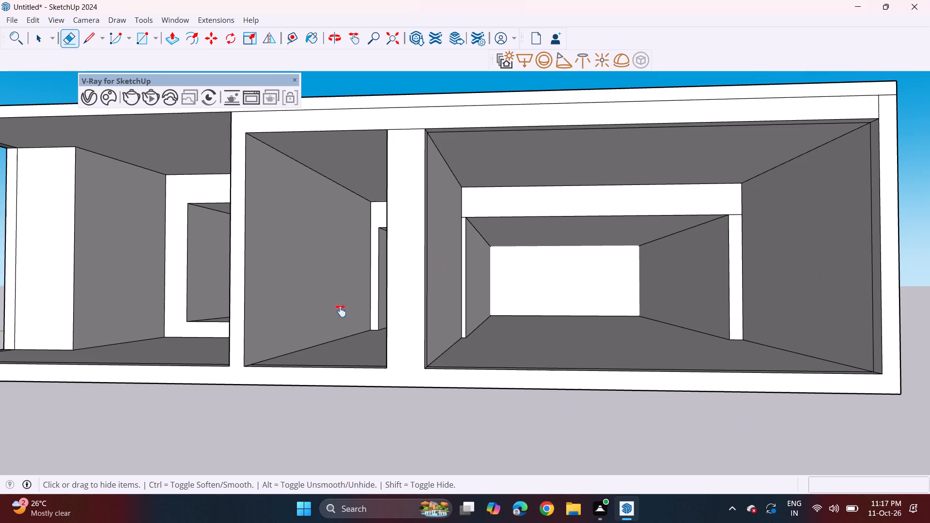
pyautogui.keyDown('shift'); pyautogui.moveTo(341, 311); pyautogui.dragTo(325, 327, button='middle'); pyautogui.keyUp('shift')
pyautogui.moveTo(422, 320); pyautogui.dragTo(341, 323, button='middle')
pyautogui.scroll(4, 331, 318)
pyautogui.click(358, 279)
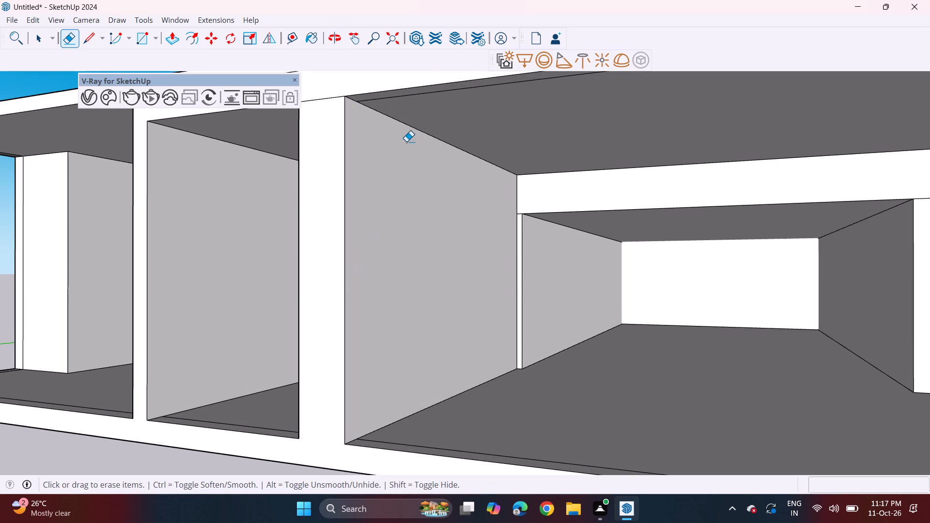
pyautogui.click(427, 94)
pyautogui.moveTo(313, 97); pyautogui.dragTo(316, 108)
pyautogui.scroll(-5, 315, 215)
# Erase the vertical line on the large room's outer wall and the short edge at the front beam's outer end.
pyautogui.moveTo(246, 323); pyautogui.dragTo(339, 324, button='middle')
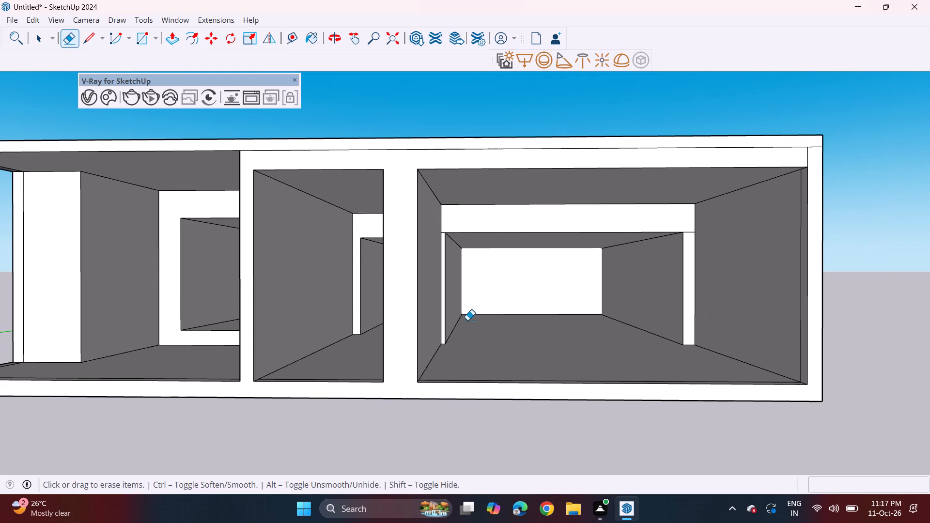
pyautogui.click(800, 253)
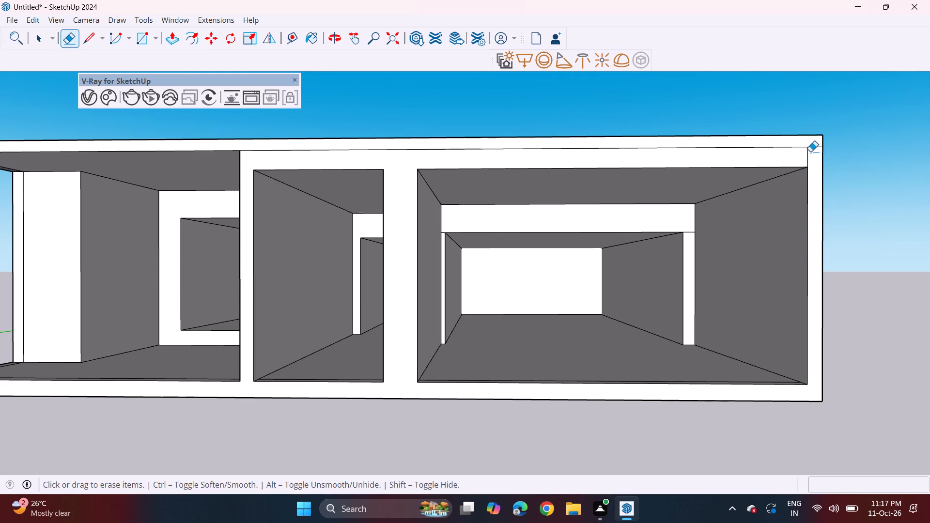
pyautogui.click(809, 154)
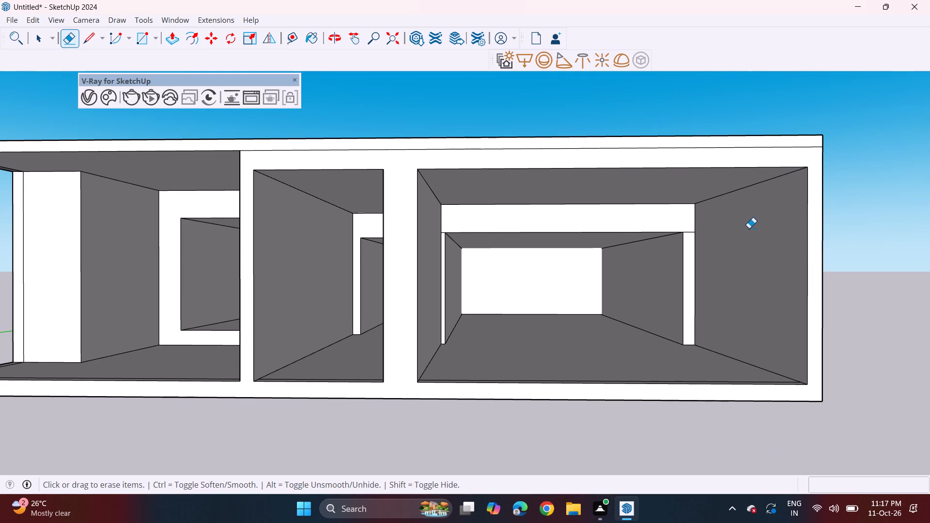
# Erase the vertical line near the outer edge of the window room's front wall face.
pyautogui.middleClick(747, 237)
pyautogui.scroll(-2, 721, 235)
pyautogui.keyDown('shift'); pyautogui.moveTo(578, 289); pyautogui.dragTo(654, 306, button='middle'); pyautogui.keyUp('shift')
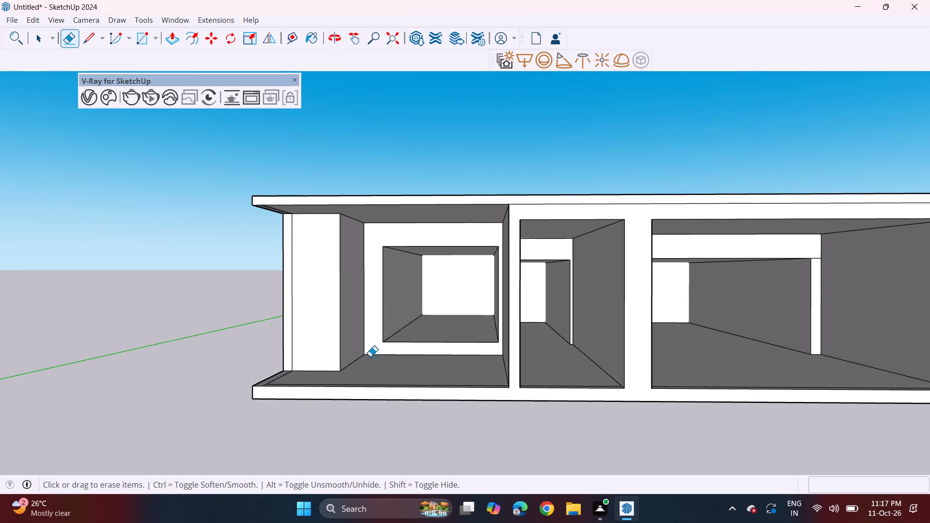
pyautogui.keyDown('shift'); pyautogui.moveTo(378, 361); pyautogui.dragTo(347, 368, button='middle'); pyautogui.keyUp('shift')
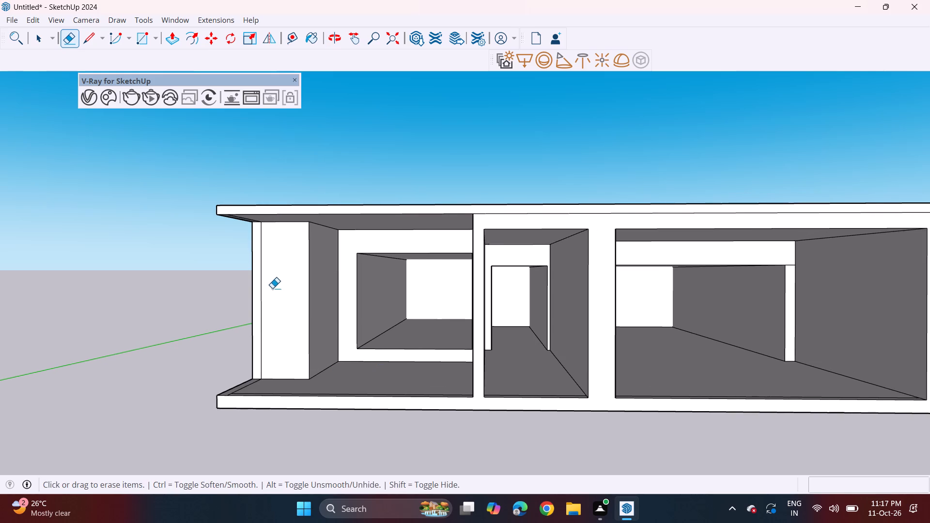
pyautogui.click(261, 297)
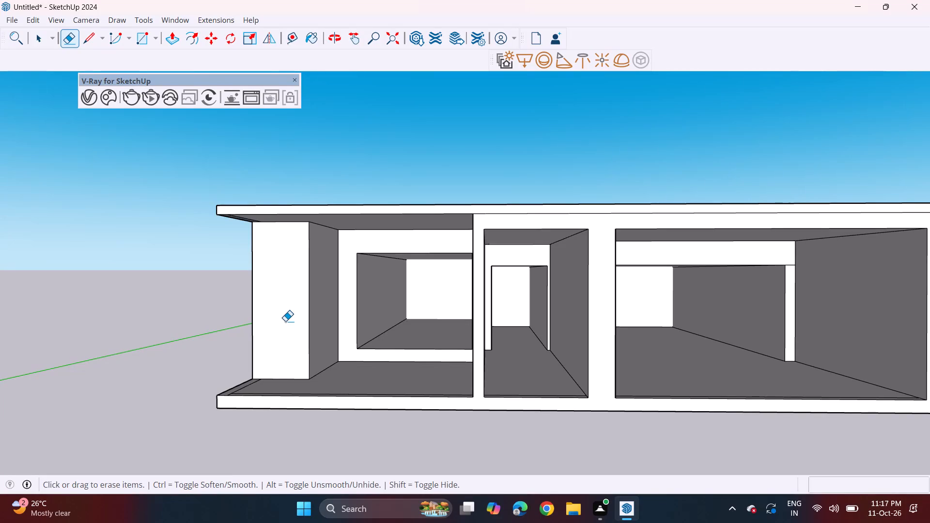
# Offset the roof slab's top outline inward by about 9 13/16".
pyautogui.moveTo(386, 281); pyautogui.dragTo(381, 327, button='middle')
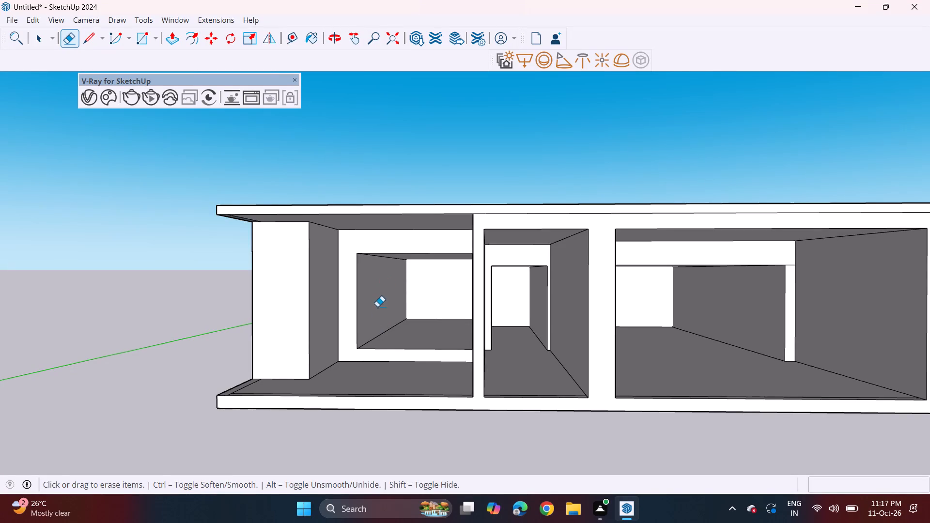
pyautogui.moveTo(379, 305); pyautogui.dragTo(356, 365, button='middle')
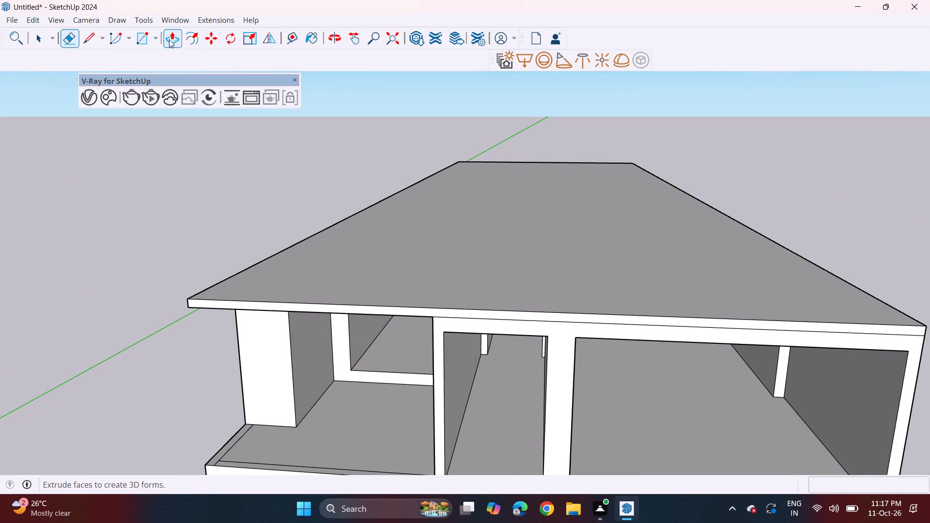
pyautogui.click(186, 38)
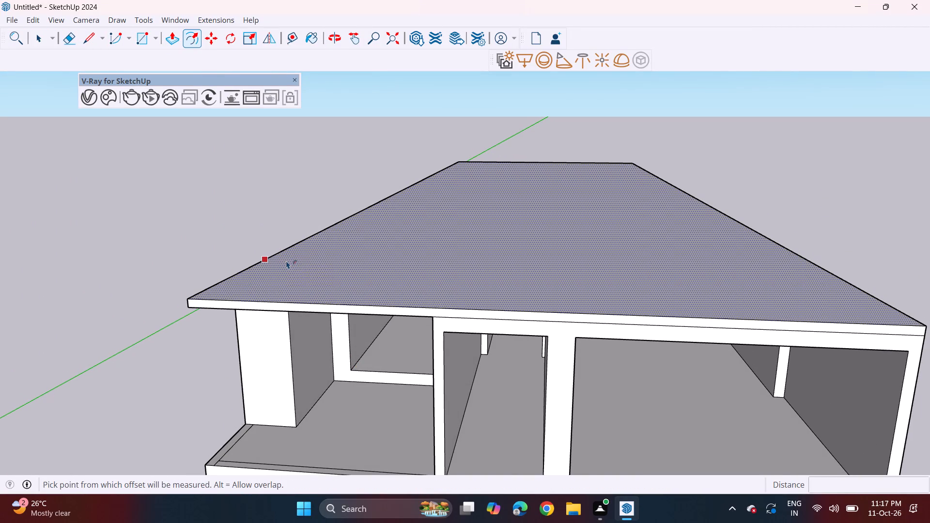
pyautogui.click(286, 261)
pyautogui.click(279, 259)
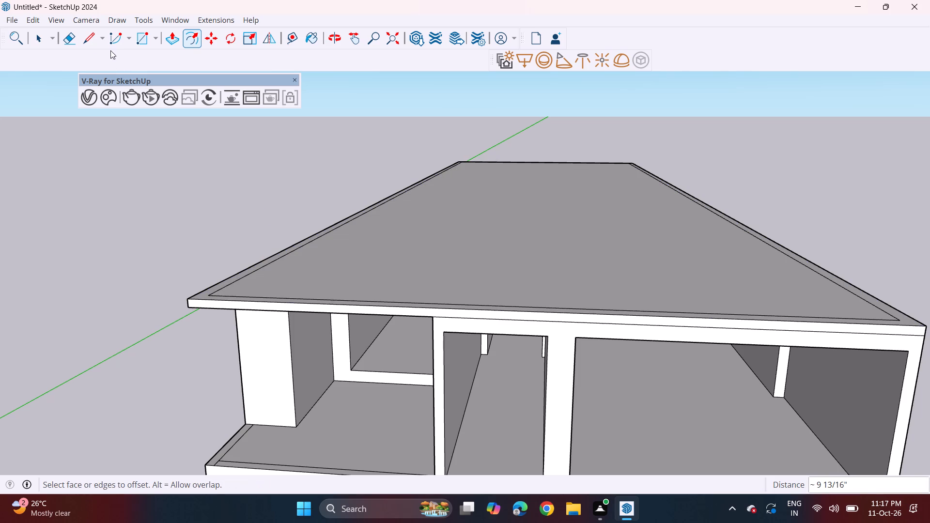
# Draw an L-shaped line on the roof, about 17' 11" in from the window-room side edge and 22' 4 11/16" to the front edge.
pyautogui.moveTo(91, 41); pyautogui.dragTo(105, 46)
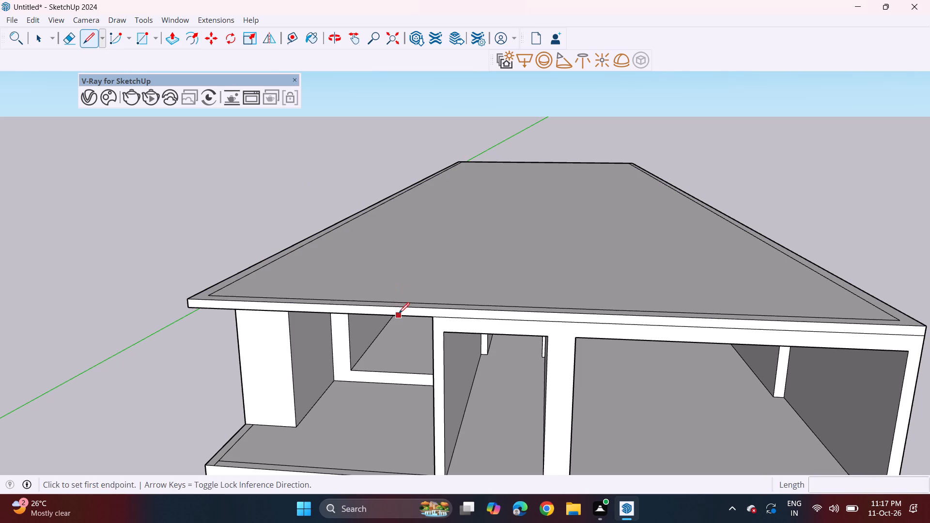
pyautogui.moveTo(403, 300); pyautogui.dragTo(411, 254, button='middle')
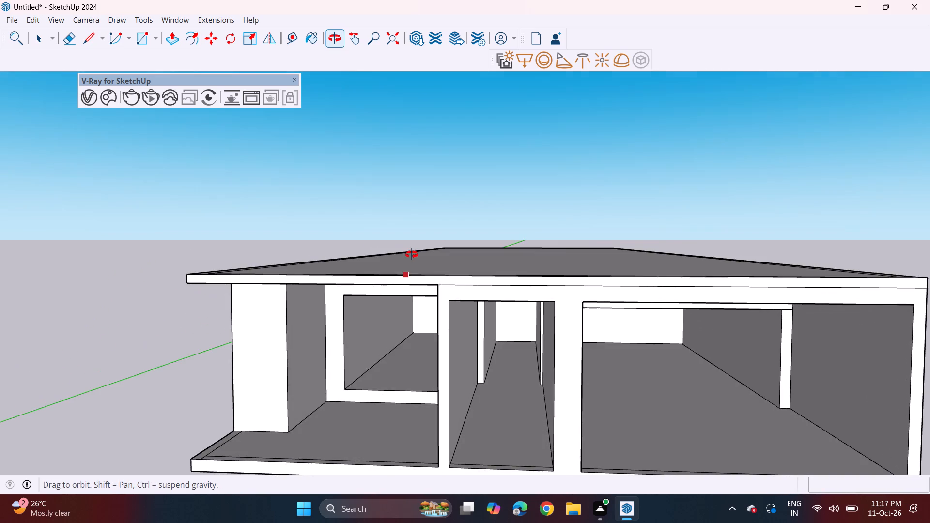
pyautogui.moveTo(411, 254); pyautogui.dragTo(414, 274, button='middle')
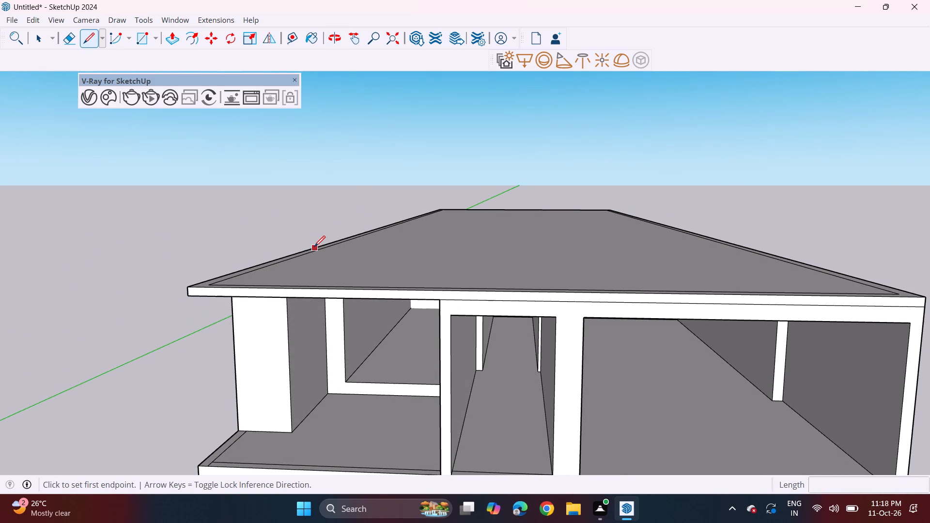
pyautogui.click(314, 246)
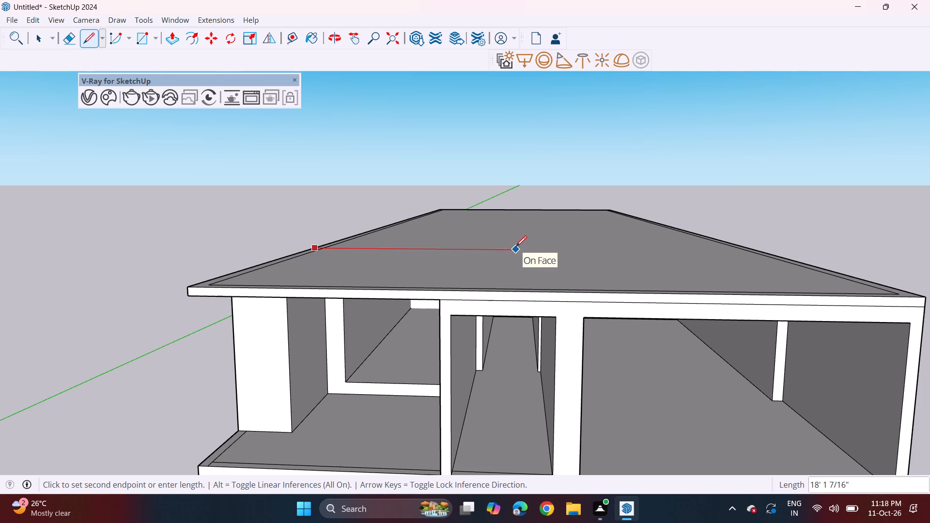
pyautogui.moveTo(516, 243); pyautogui.dragTo(520, 297, button='middle')
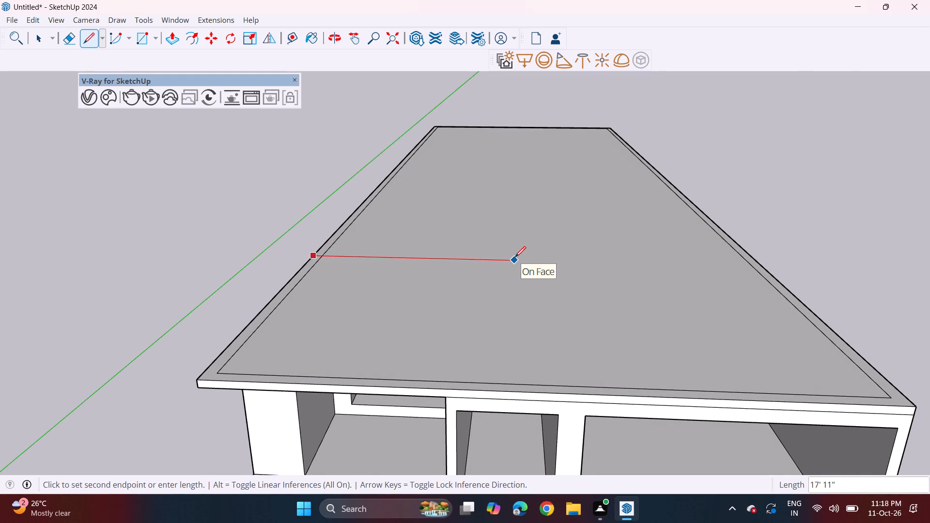
pyautogui.click(515, 257)
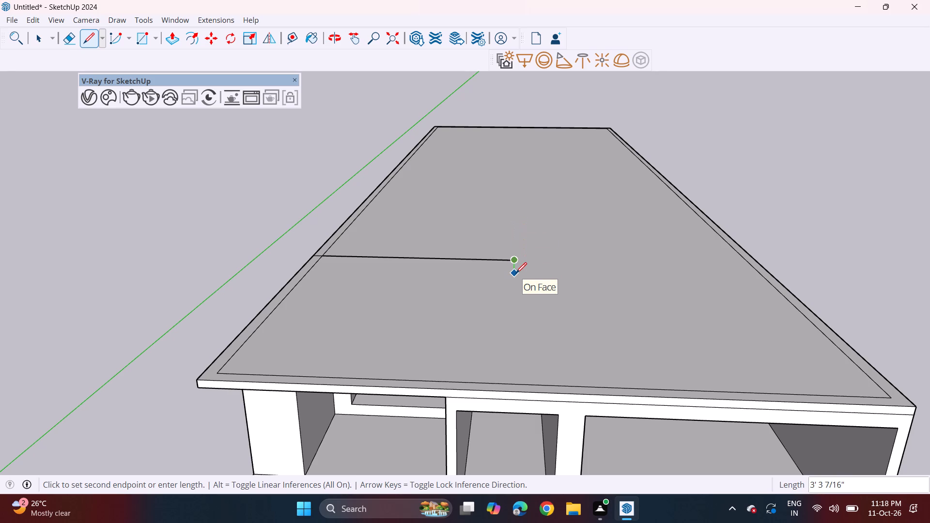
pyautogui.click(509, 392)
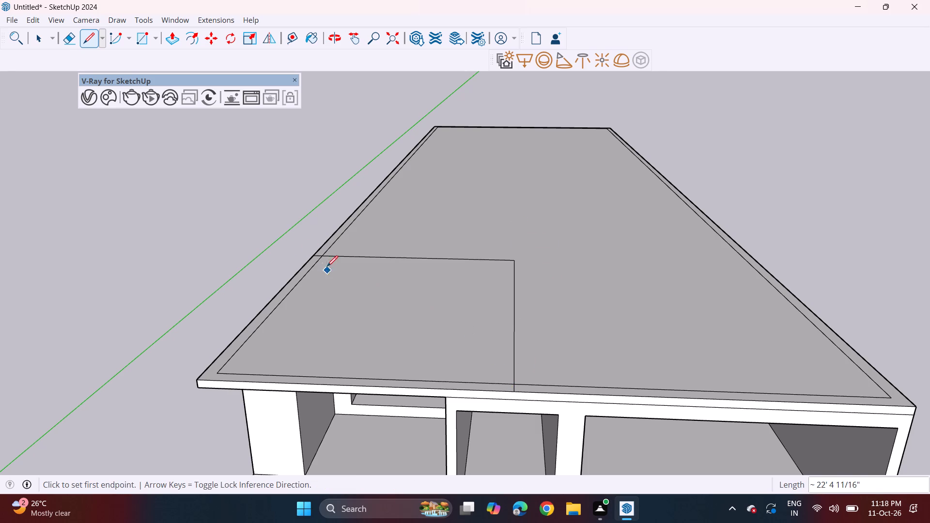
# Draw a second L-shaped line just outside the first, about 18' 9 13/16" across and 25' 3 11/16" to the roof's front edge.
pyautogui.moveTo(324, 246); pyautogui.dragTo(397, 253)
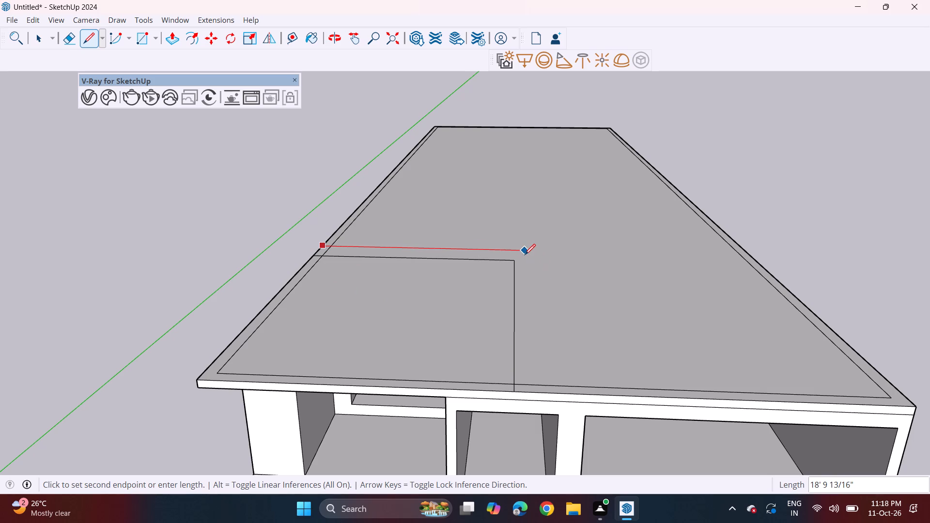
pyautogui.click(525, 255)
pyautogui.click(528, 391)
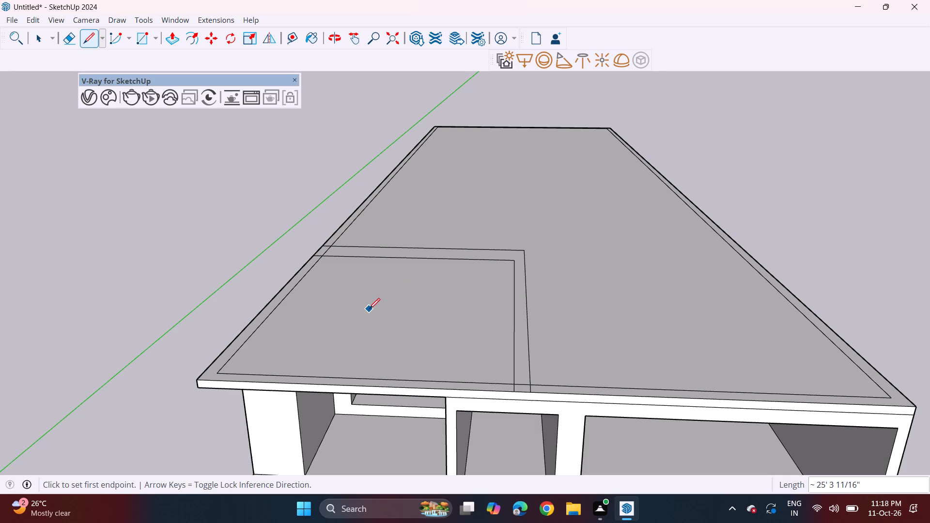
# Erase the short segments where the L-shaped strip crosses the side and front offset bands, joining the upper-floor wall outline.
pyautogui.moveTo(60, 35); pyautogui.dragTo(71, 46)
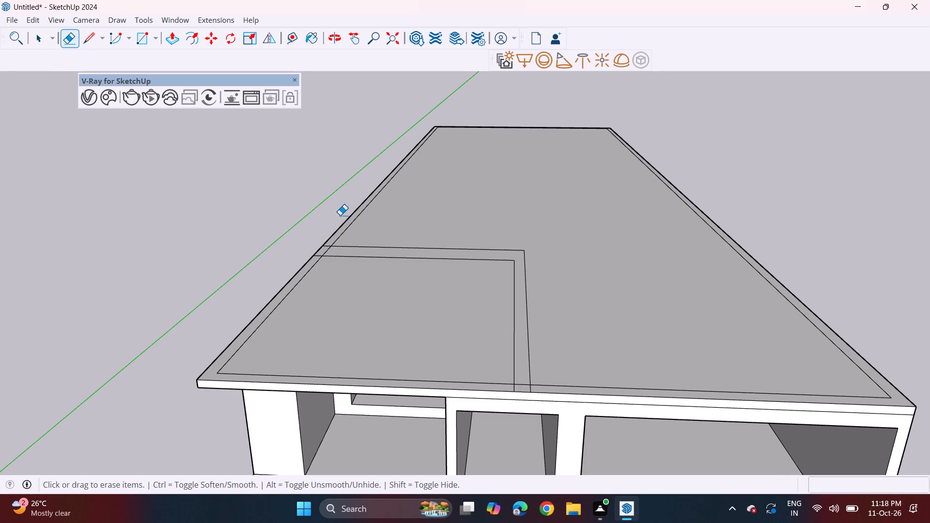
pyautogui.scroll(5, 330, 211)
pyautogui.moveTo(326, 278); pyautogui.dragTo(323, 284)
pyautogui.click(321, 287)
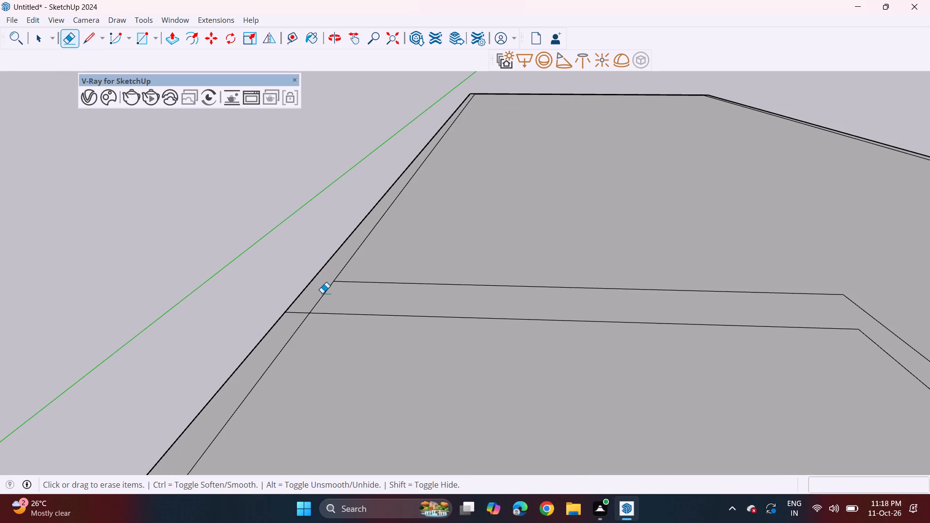
pyautogui.moveTo(322, 293); pyautogui.dragTo(332, 297)
pyautogui.scroll(-7, 330, 295)
pyautogui.scroll(-6, 558, 334)
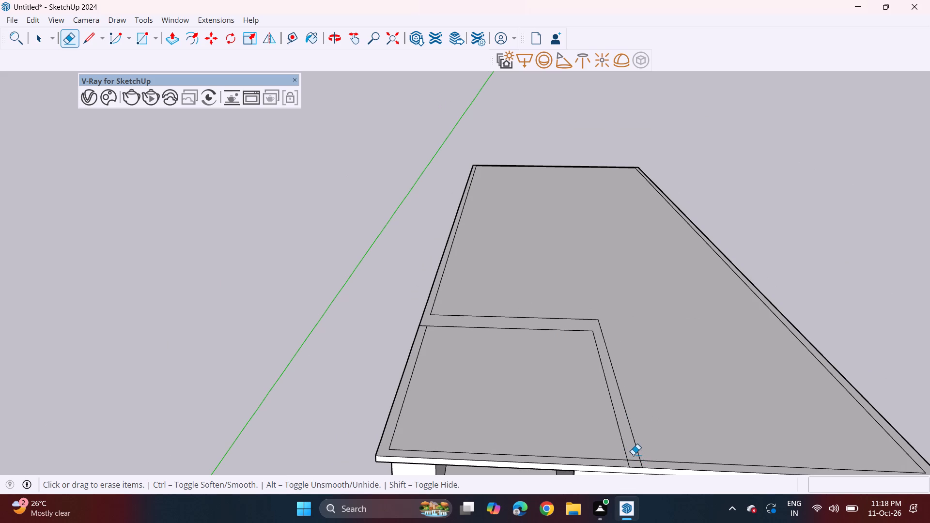
pyautogui.keyDown('shift'); pyautogui.moveTo(628, 430); pyautogui.dragTo(529, 383, button='middle'); pyautogui.keyUp('shift')
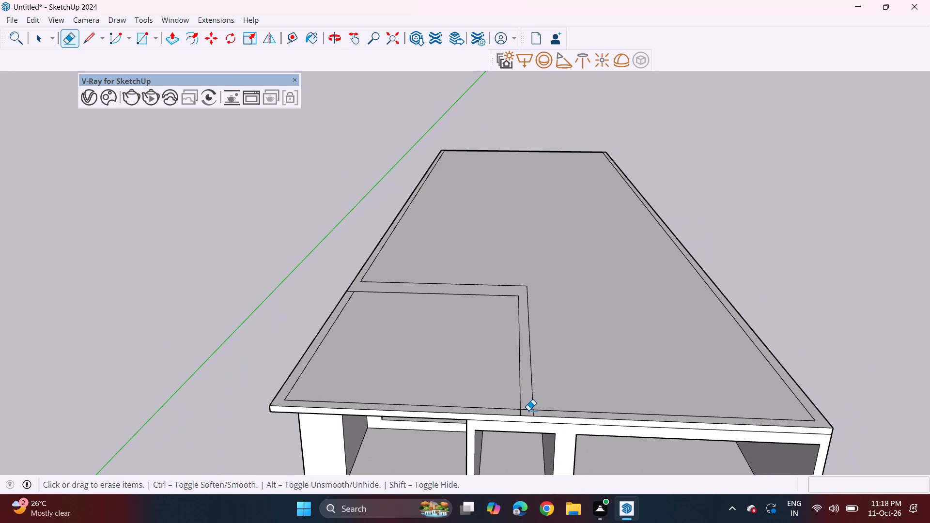
pyautogui.click(528, 410)
pyautogui.click(532, 413)
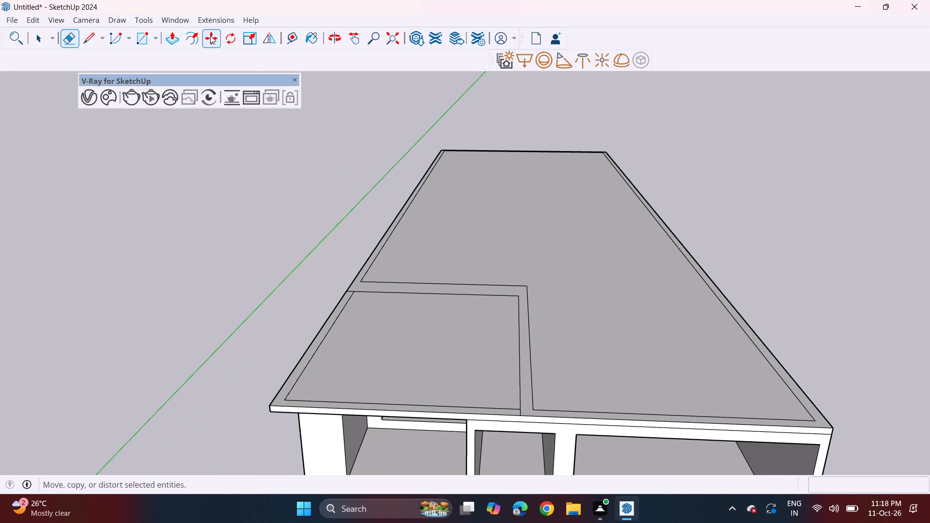
# Push/Pull the wall strip around the L-shaped upper-floor area up 10', leaving the front corner above the window room flat.
pyautogui.click(176, 37)
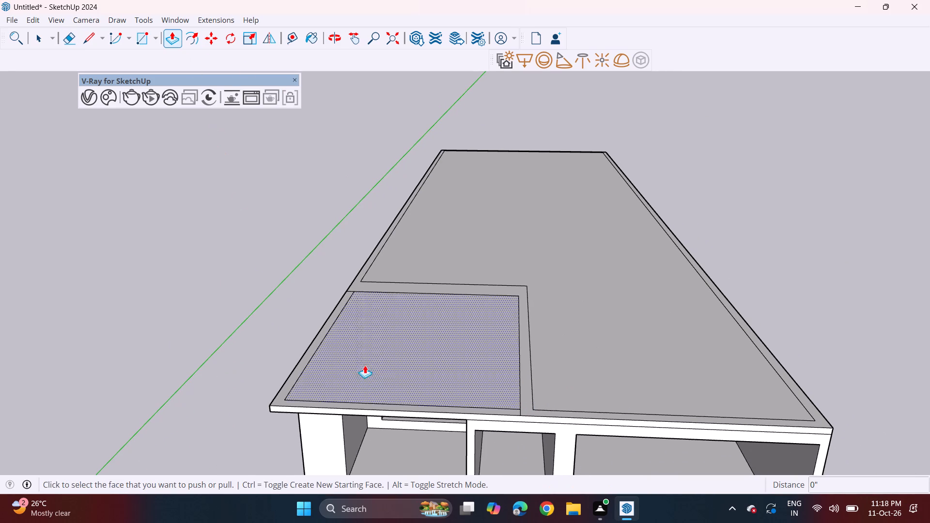
pyautogui.click(527, 391)
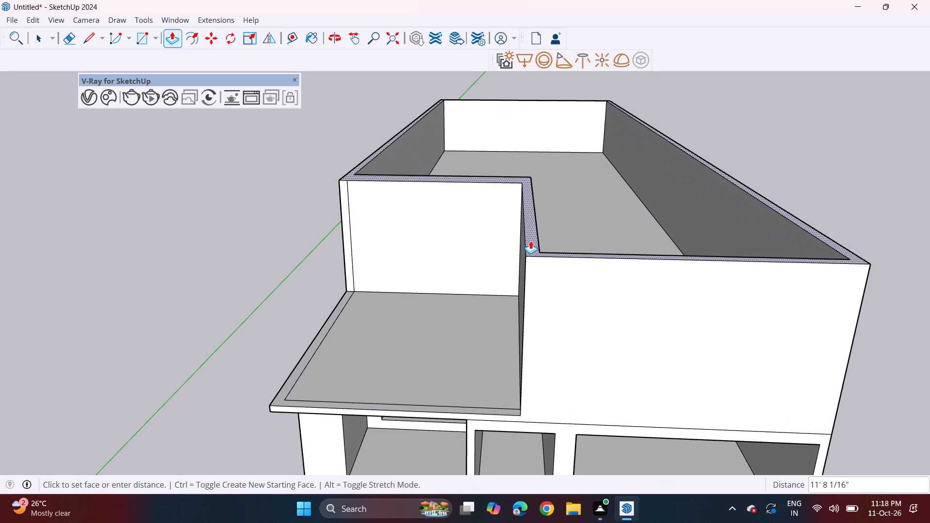
pyautogui.write("10'")
pyautogui.press('Return')
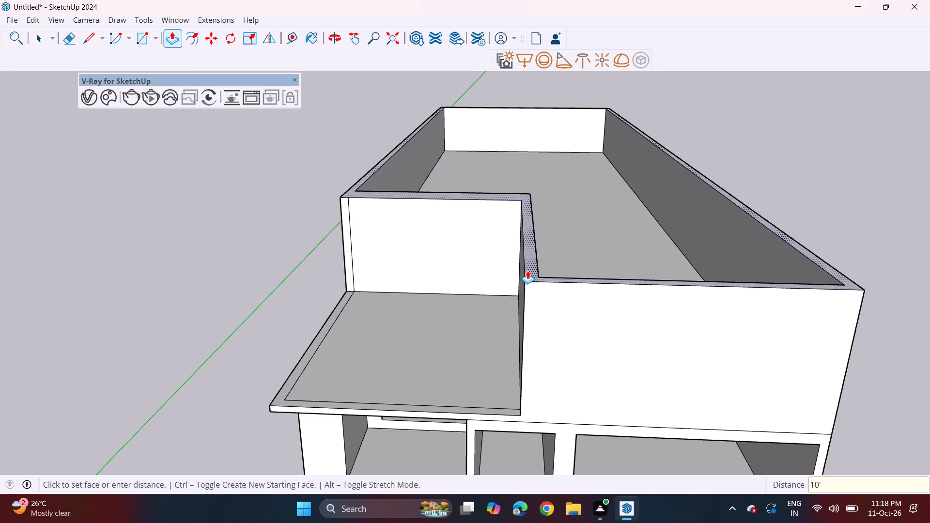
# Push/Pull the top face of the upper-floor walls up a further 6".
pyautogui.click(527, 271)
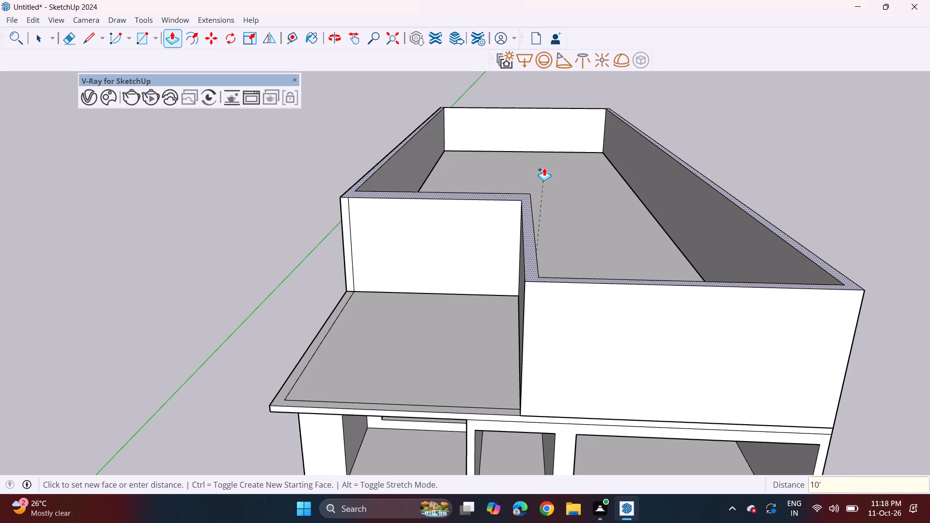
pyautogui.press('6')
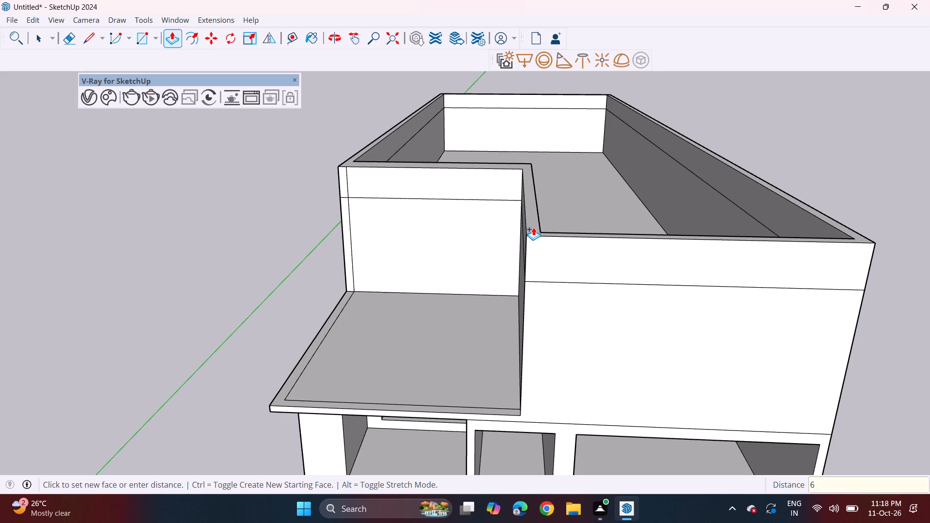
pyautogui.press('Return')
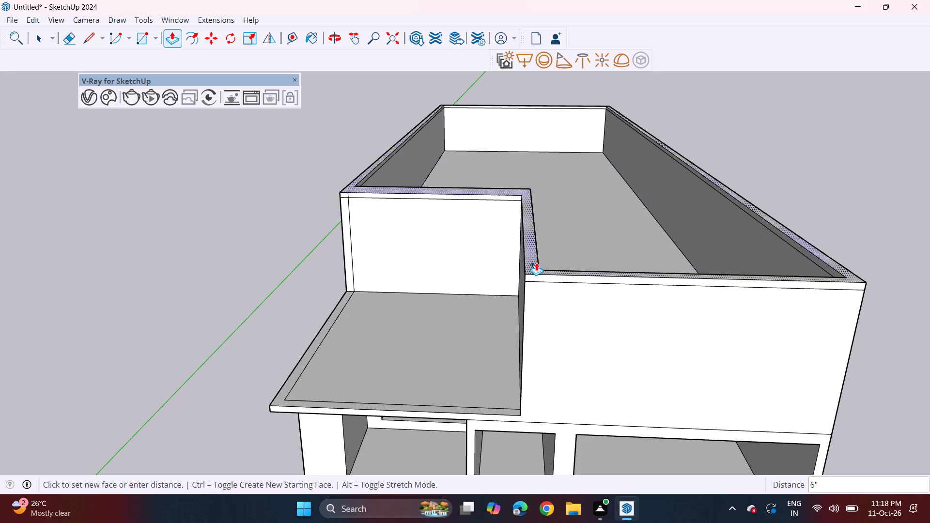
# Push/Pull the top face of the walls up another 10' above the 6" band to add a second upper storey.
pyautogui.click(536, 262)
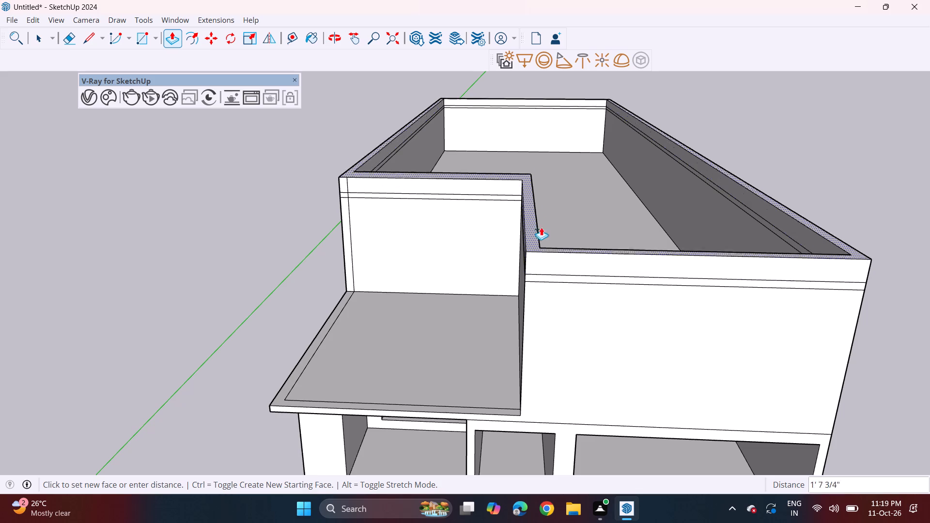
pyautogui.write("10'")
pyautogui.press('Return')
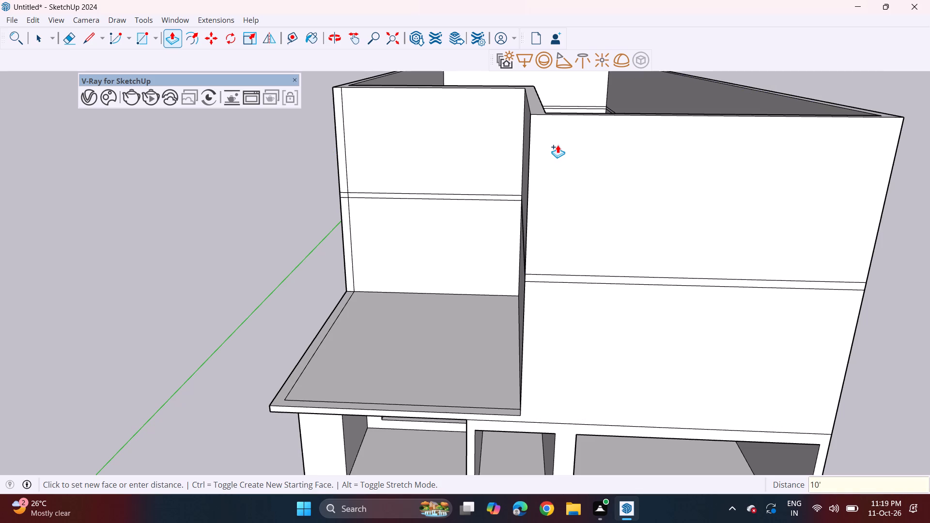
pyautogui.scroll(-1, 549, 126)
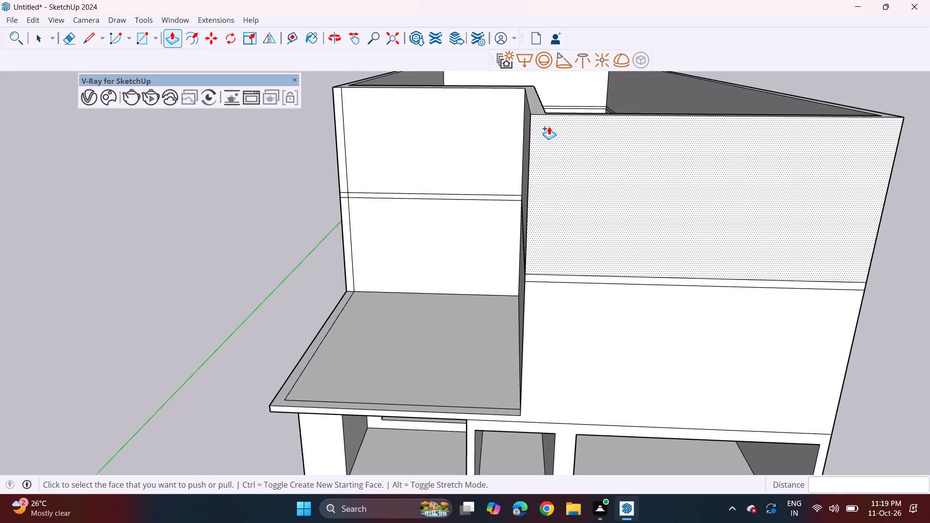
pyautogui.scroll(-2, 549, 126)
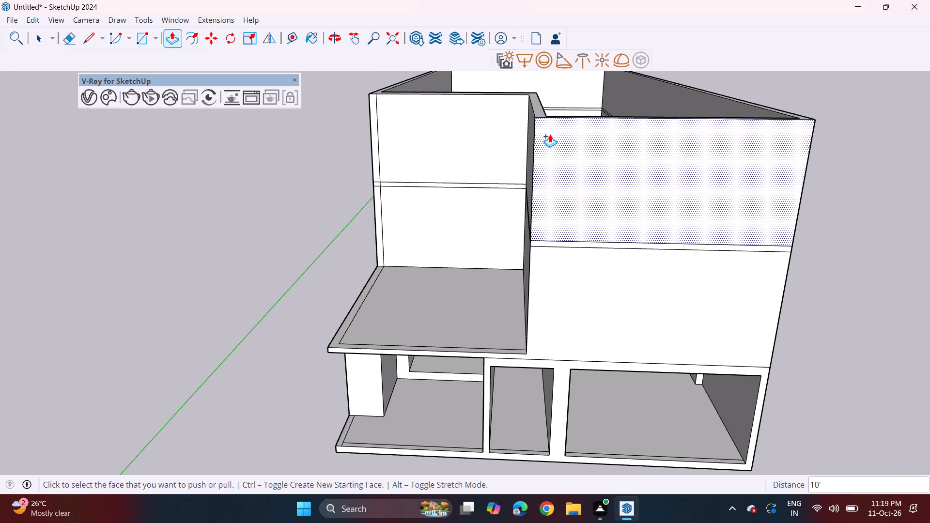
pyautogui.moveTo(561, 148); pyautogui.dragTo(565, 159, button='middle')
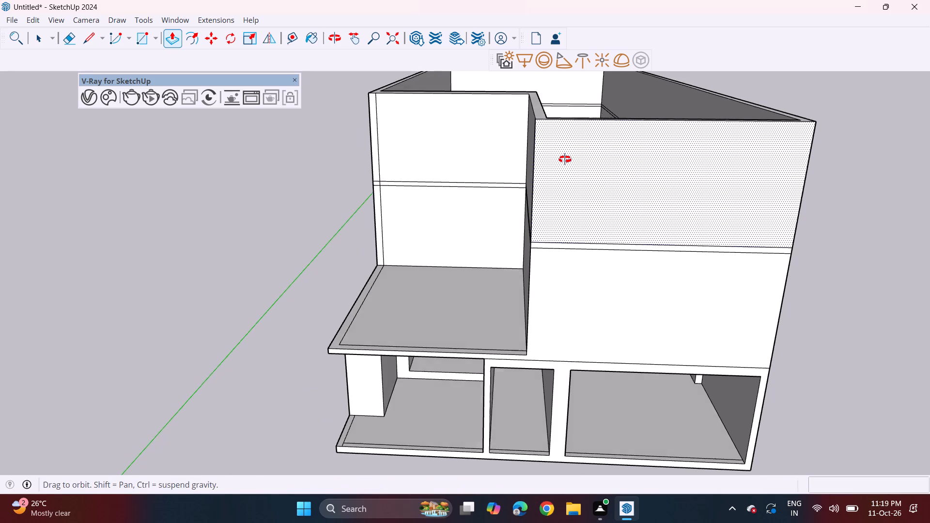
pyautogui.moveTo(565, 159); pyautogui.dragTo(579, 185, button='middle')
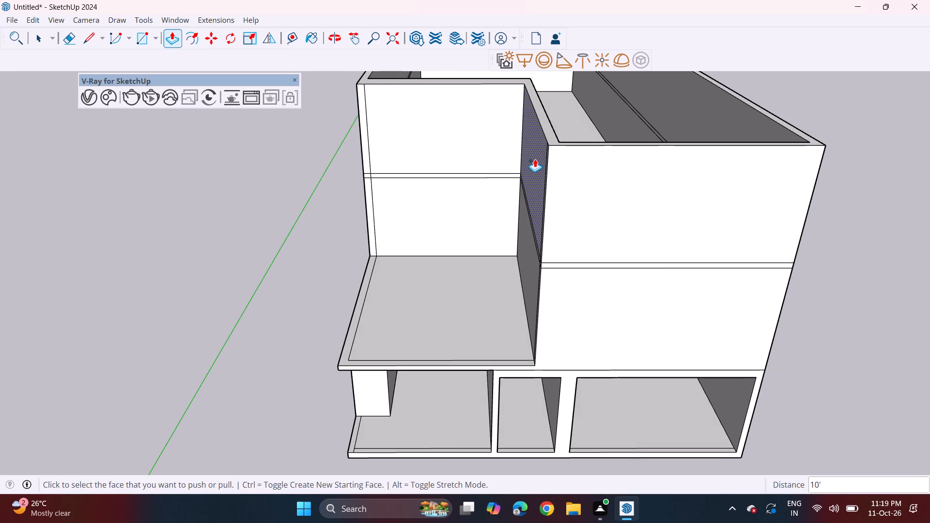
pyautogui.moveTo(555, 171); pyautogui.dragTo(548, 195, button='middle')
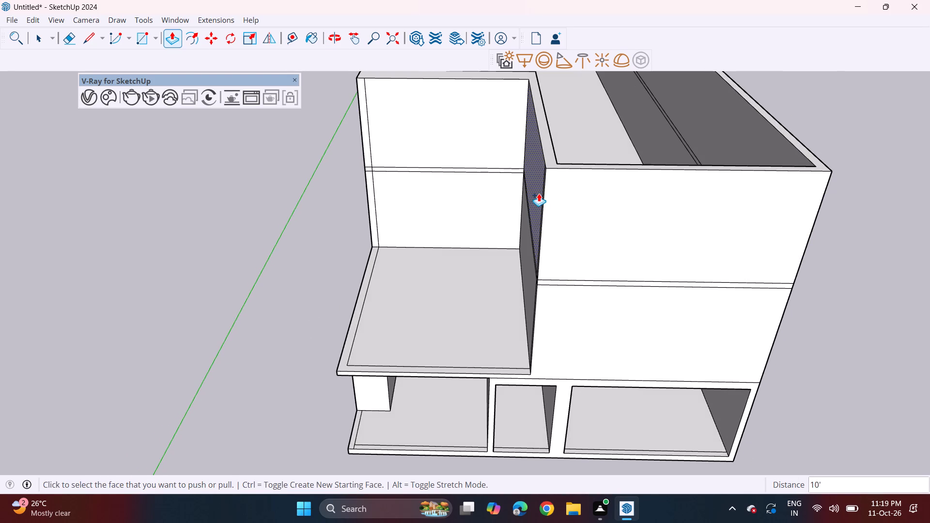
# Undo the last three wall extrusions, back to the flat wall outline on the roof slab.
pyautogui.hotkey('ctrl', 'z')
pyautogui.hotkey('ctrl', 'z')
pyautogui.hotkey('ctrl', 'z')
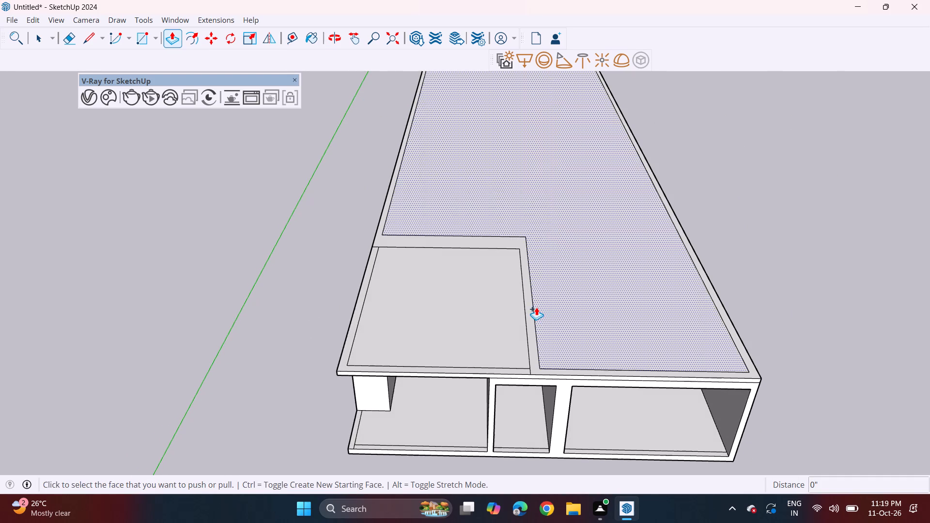
# Draw two closely spaced parallel lines about 21' long across the roof's wider front part, from the terrace wall line to the far side edge.
pyautogui.click(81, 44)
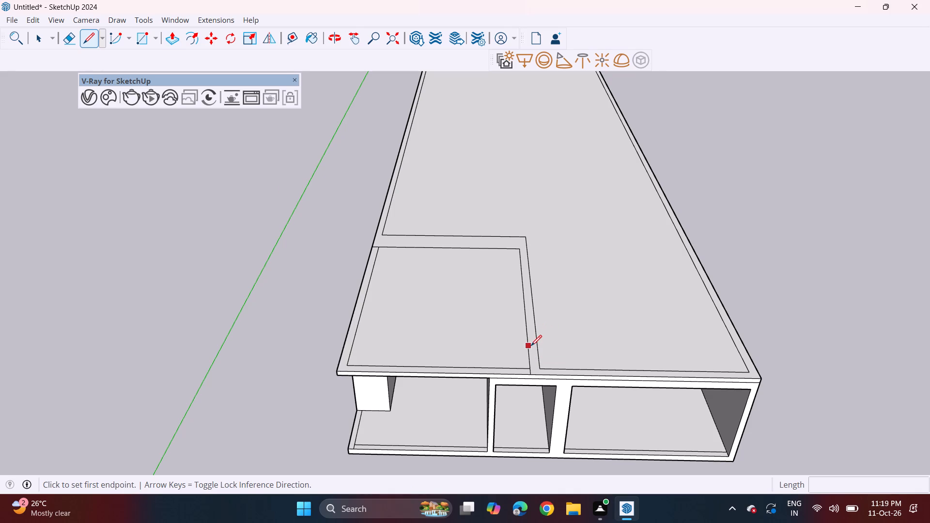
pyautogui.click(531, 344)
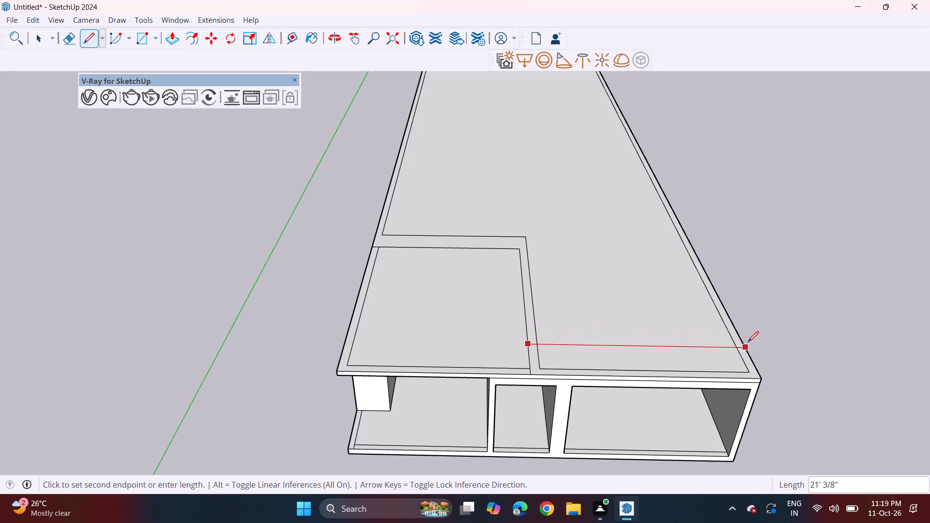
pyautogui.click(744, 344)
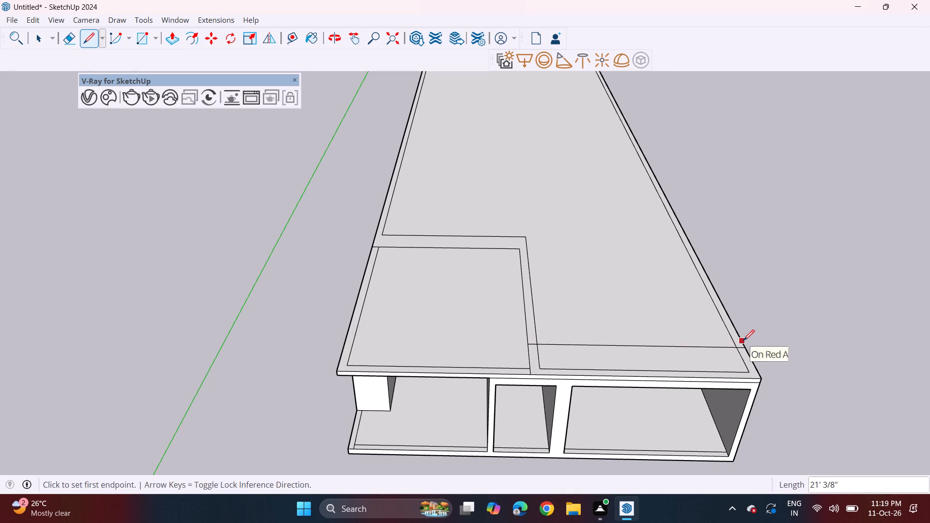
pyautogui.click(744, 340)
pyautogui.click(529, 335)
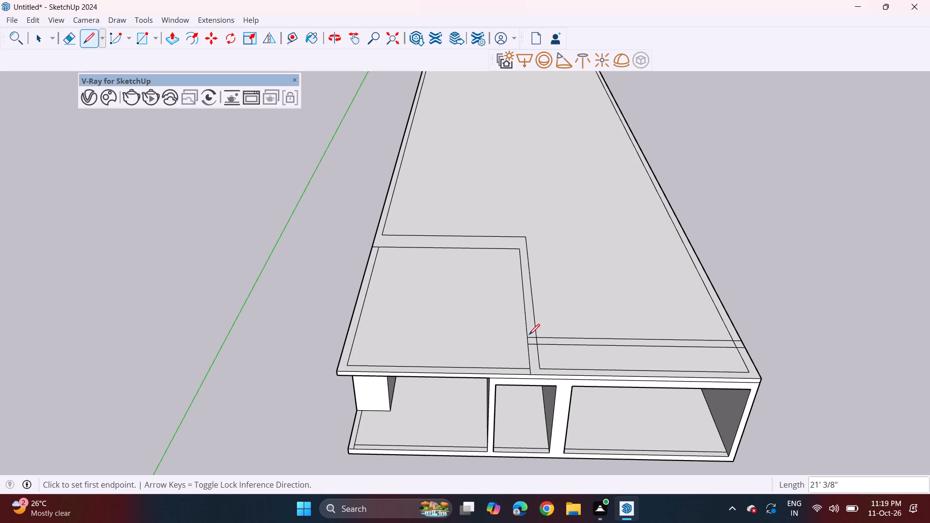
# Erase the short segments where the new front strip crosses the terrace wall strip and far side band, joining the set-back wall outline.
pyautogui.click(64, 43)
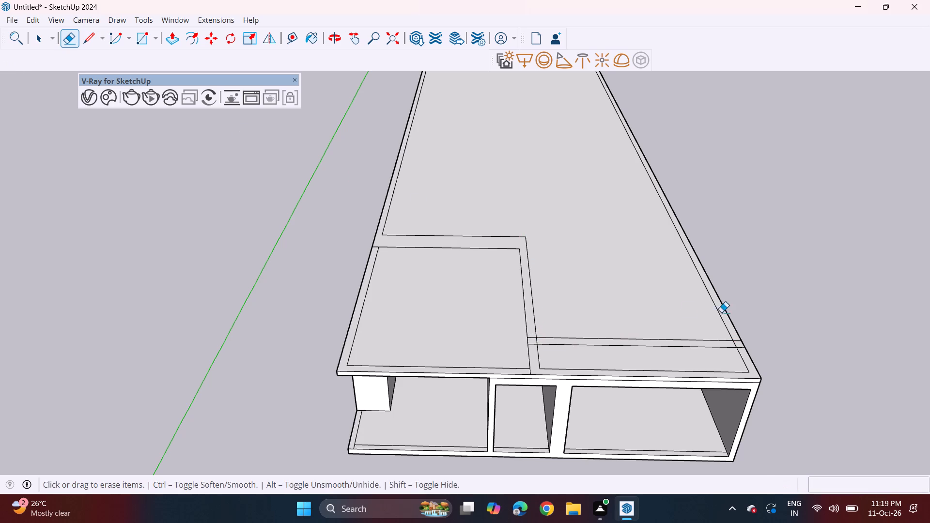
pyautogui.scroll(2, 521, 346)
pyautogui.click(535, 335)
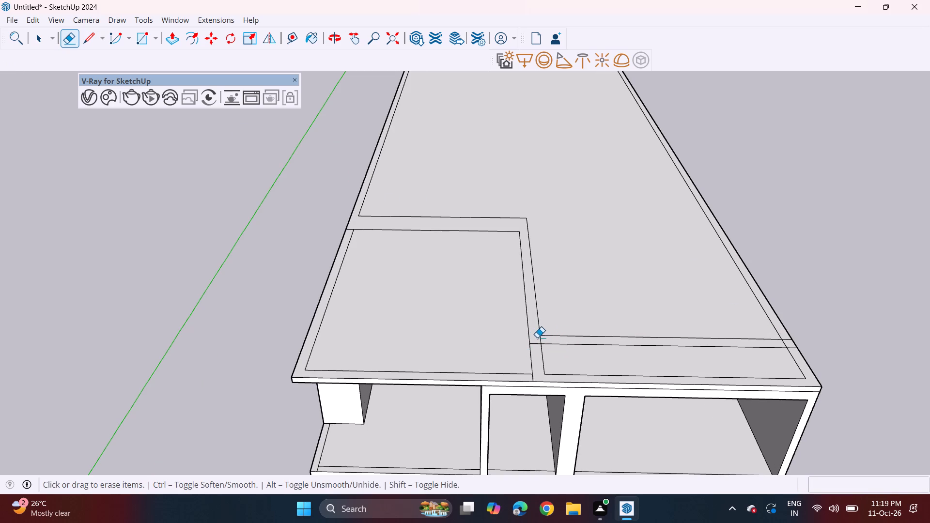
pyautogui.click(540, 337)
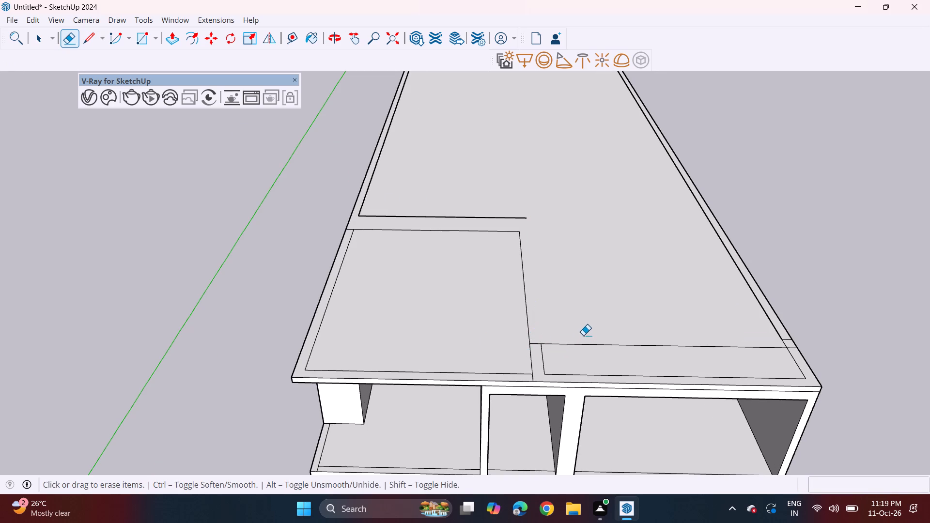
pyautogui.hotkey('ctrl', 'z')
pyautogui.click(540, 339)
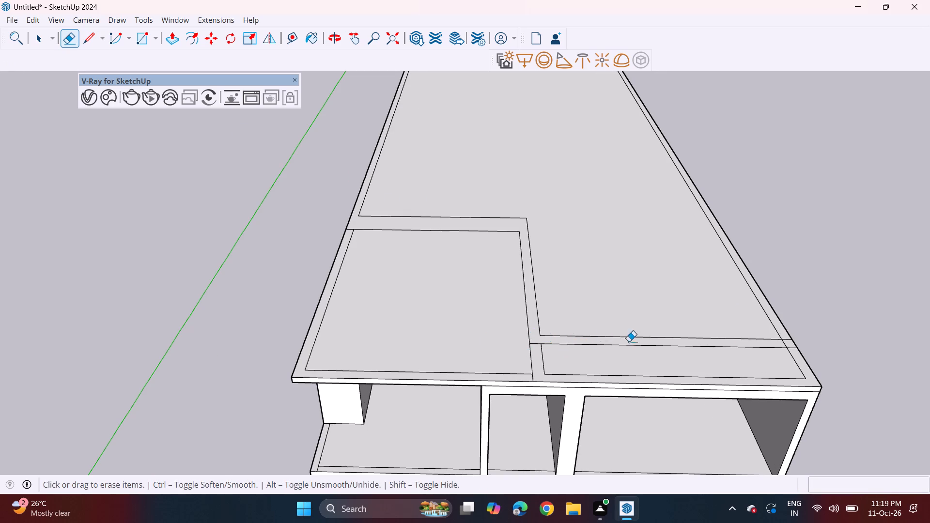
pyautogui.click(787, 339)
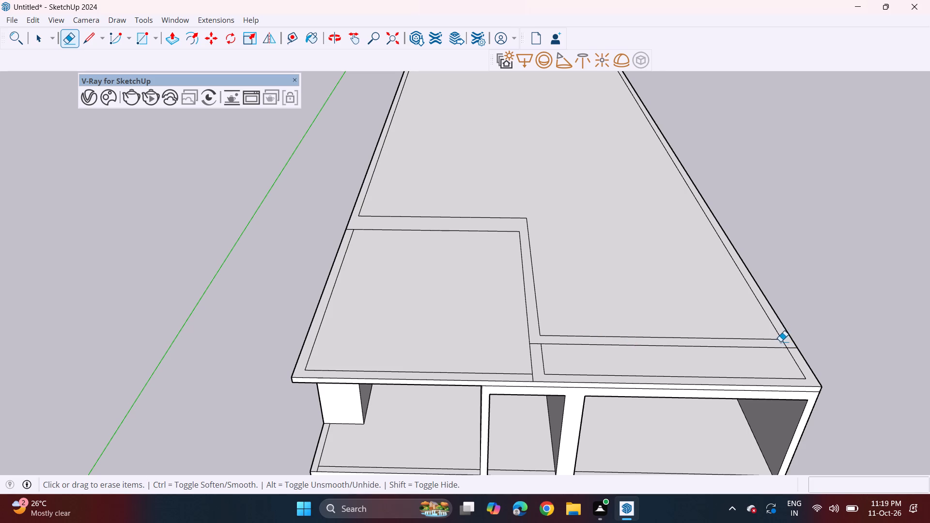
pyautogui.click(782, 341)
pyautogui.hotkey('ctrl', 'z')
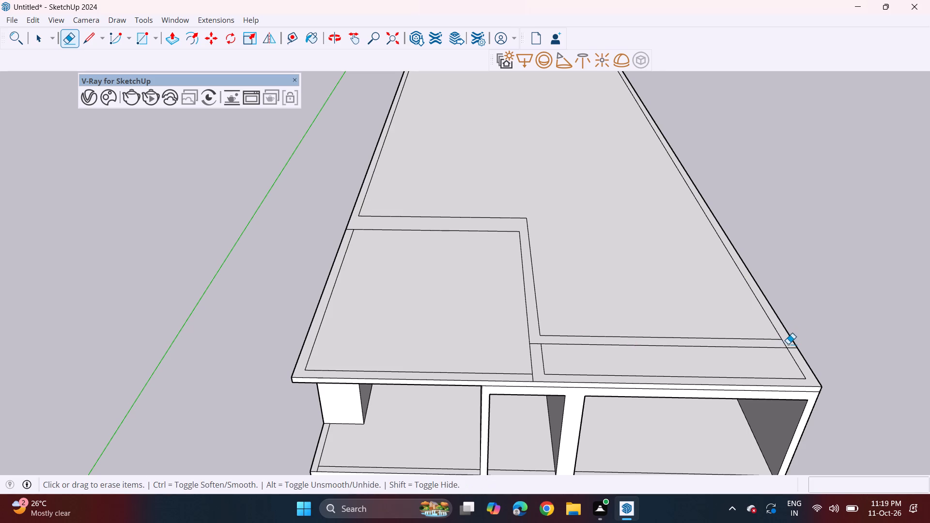
pyautogui.click(784, 345)
# Push/Pull the joined upper-floor wall outline up 10' from the roof slab.
pyautogui.click(180, 40)
pyautogui.click(532, 277)
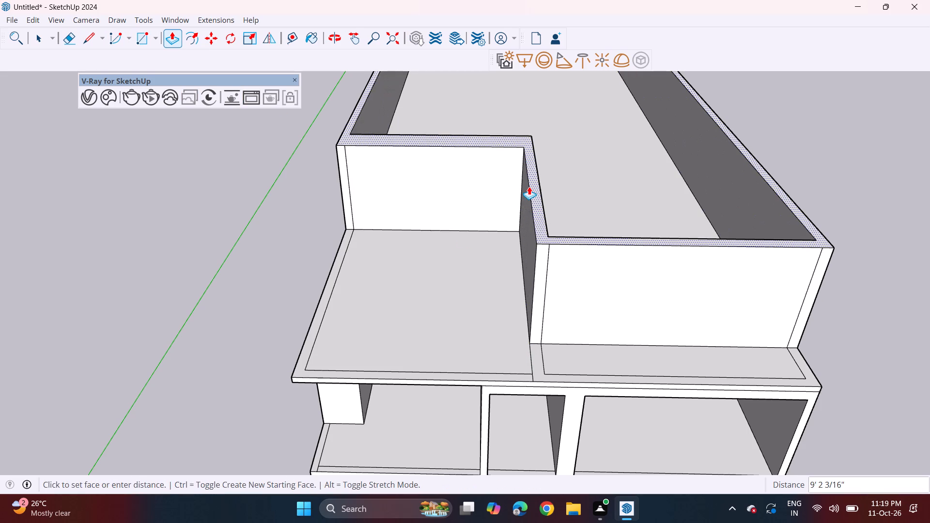
pyautogui.write("10'")
pyautogui.press('Return')
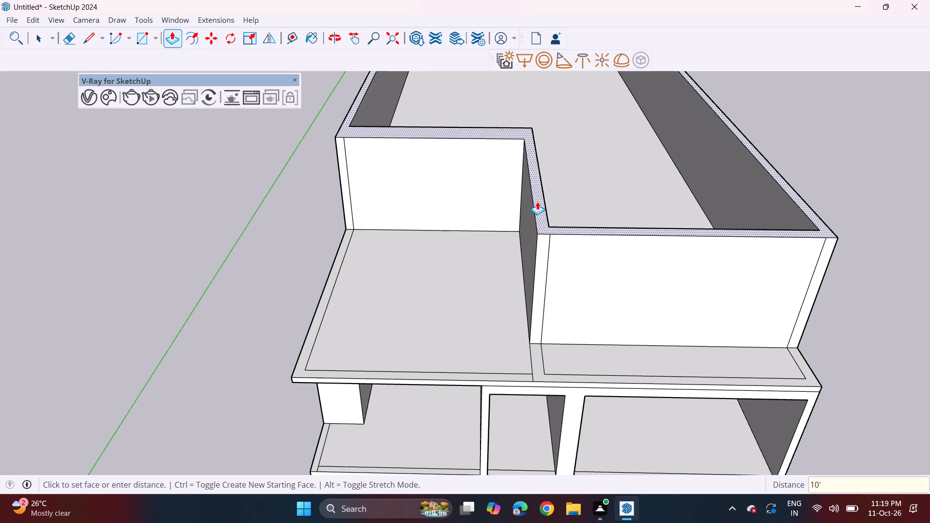
# Push/Pull the top face of the upper-floor walls up a further 6" as a slab-level band.
pyautogui.click(537, 201)
pyautogui.press('6')
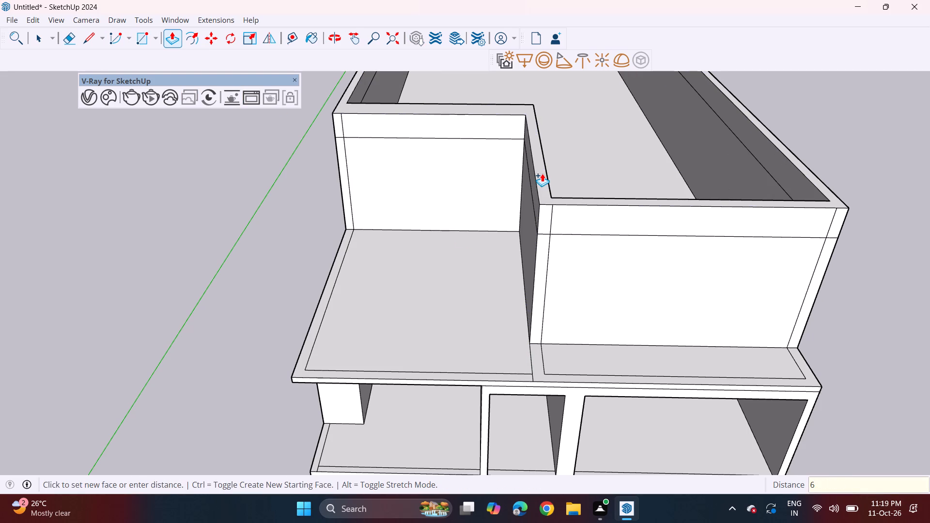
pyautogui.press('Return')
# Push/Pull the top face of the walls up another 10' above the 6" band.
pyautogui.click(545, 214)
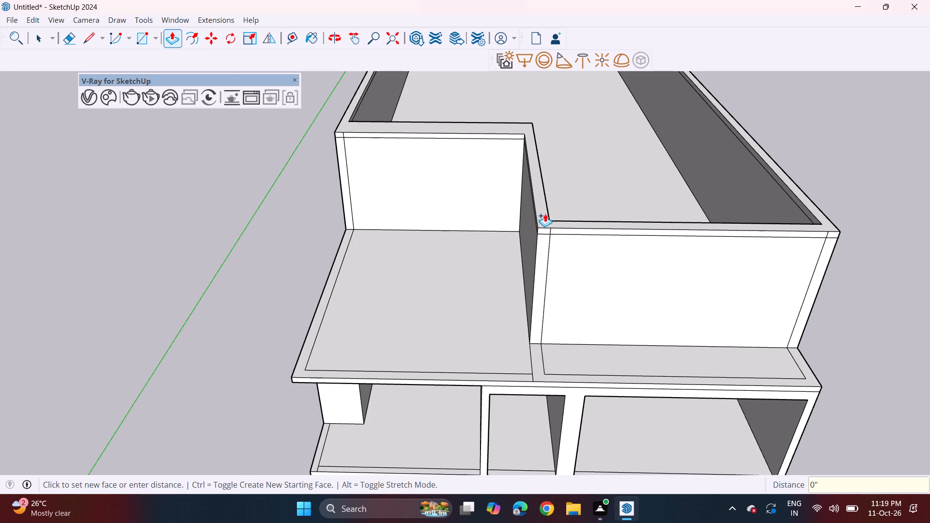
pyautogui.click(542, 206)
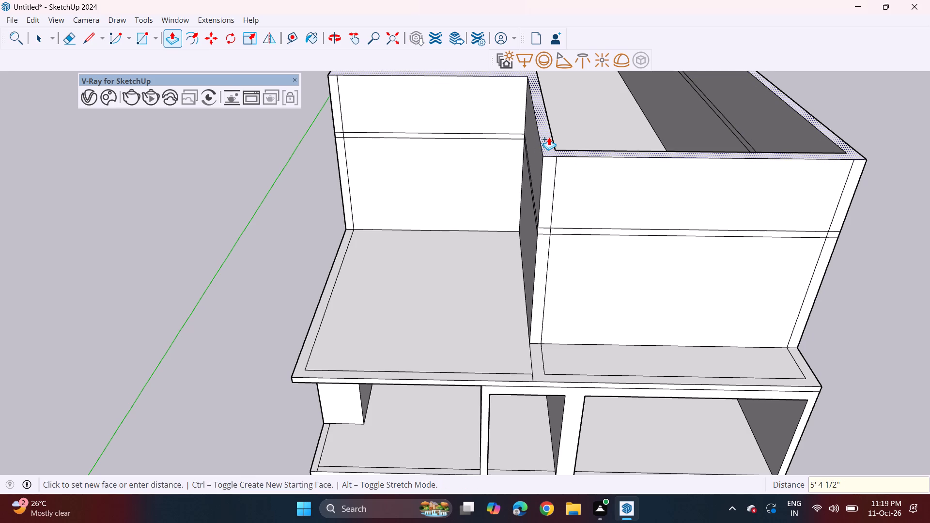
pyautogui.write("10'")
pyautogui.press('Return')
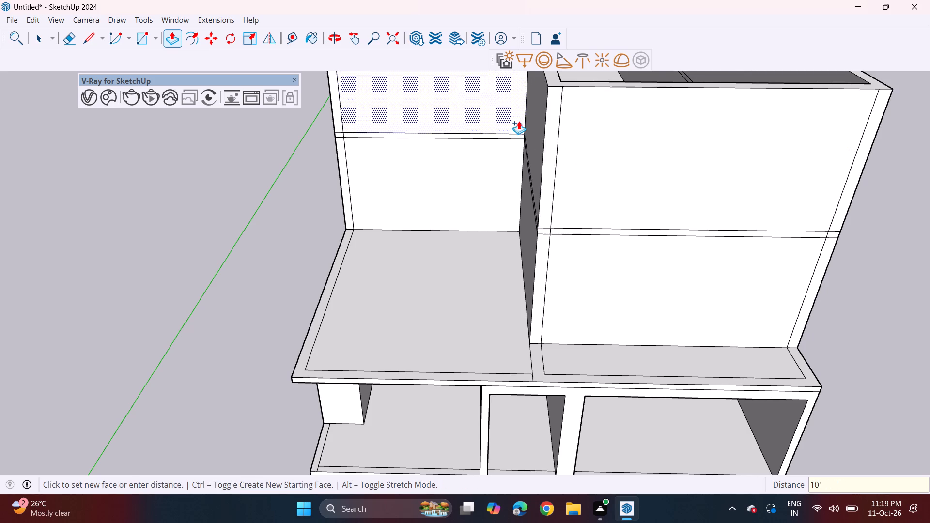
pyautogui.scroll(-2, 519, 121)
pyautogui.keyDown('shift'); pyautogui.moveTo(563, 123); pyautogui.dragTo(513, 212, button='middle'); pyautogui.keyUp('shift')
pyautogui.moveTo(509, 213); pyautogui.dragTo(511, 163, button='middle')
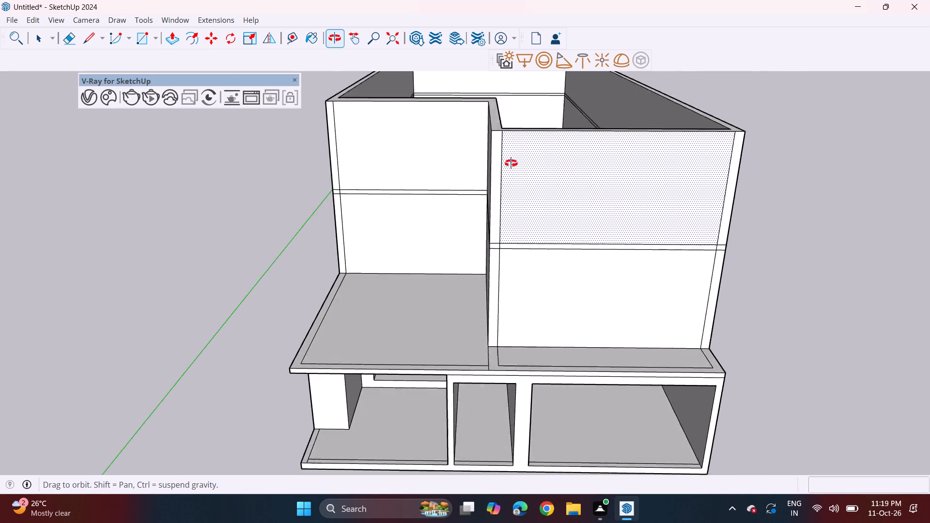
pyautogui.moveTo(511, 163); pyautogui.dragTo(514, 126, button='middle')
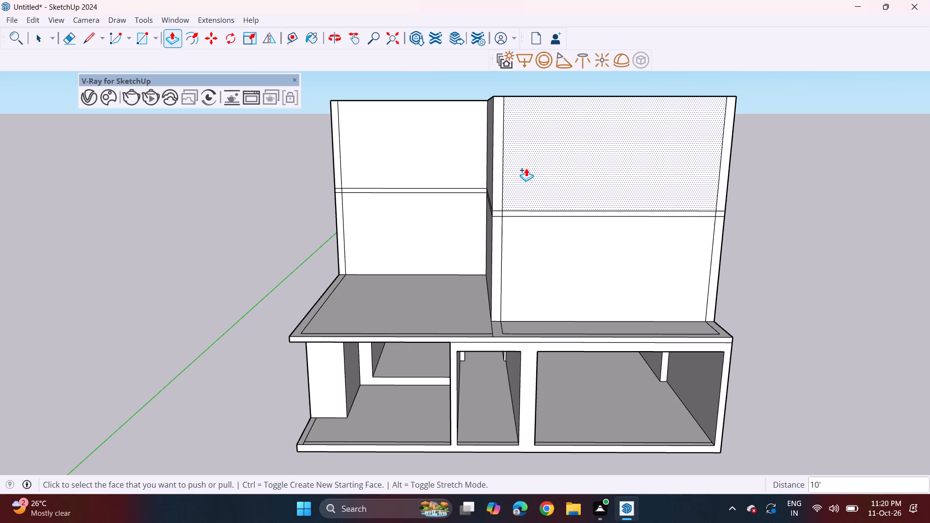
# Draw a short line about 9 13/16" long across the band at the roof's front corner, closing off the far side strip.
pyautogui.click(97, 38)
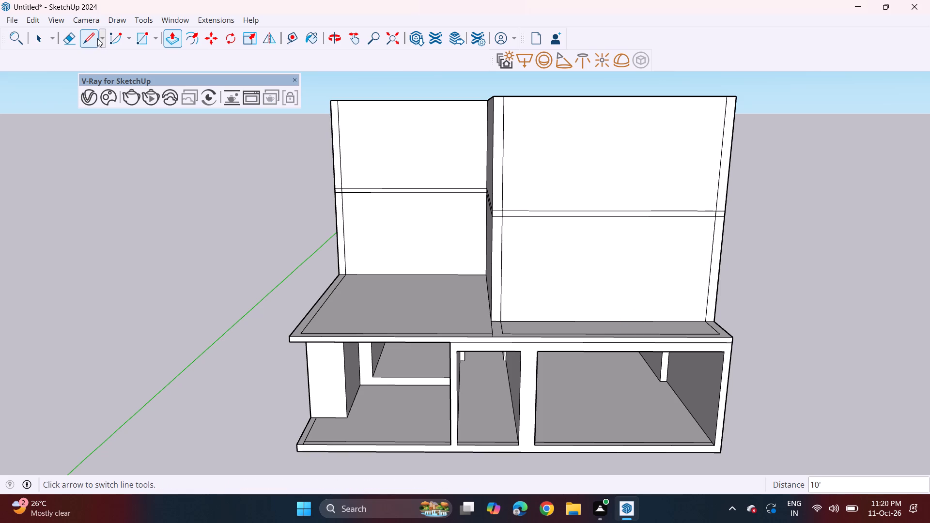
pyautogui.click(721, 333)
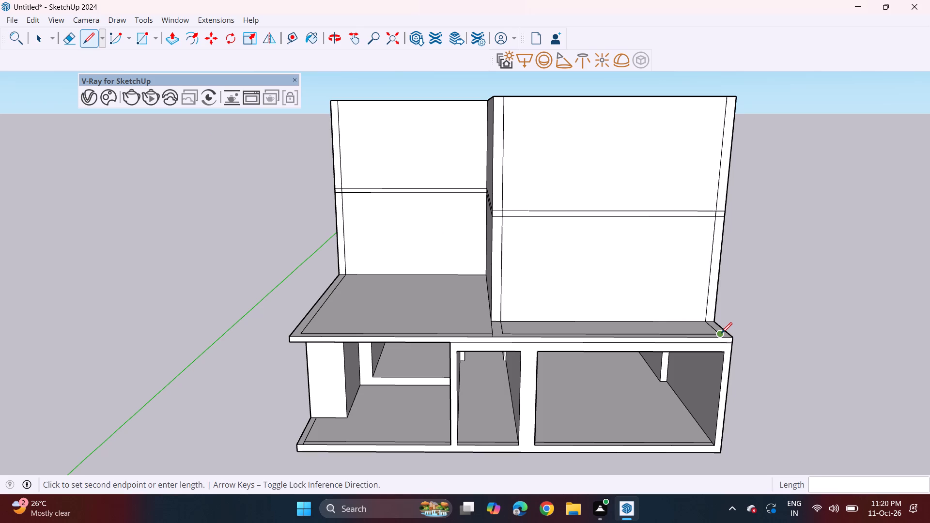
pyautogui.click(725, 337)
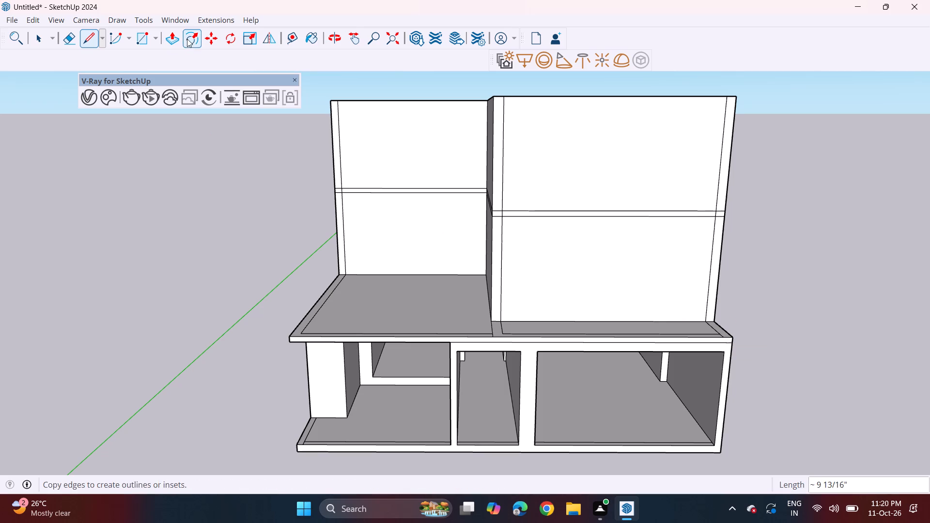
# Push/Pull the closed-off side strip at the roof's front corner up 20' 6", level with the top of the upper walls.
pyautogui.click(171, 39)
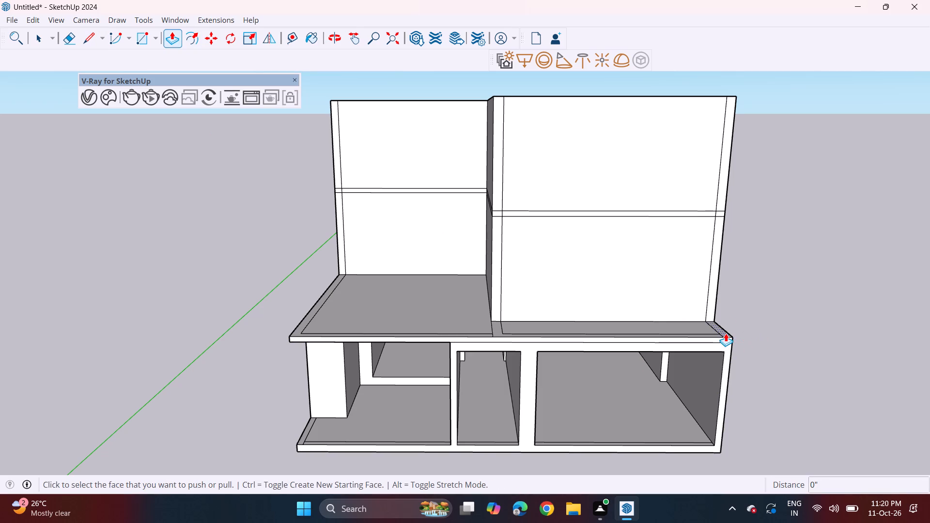
pyautogui.click(726, 333)
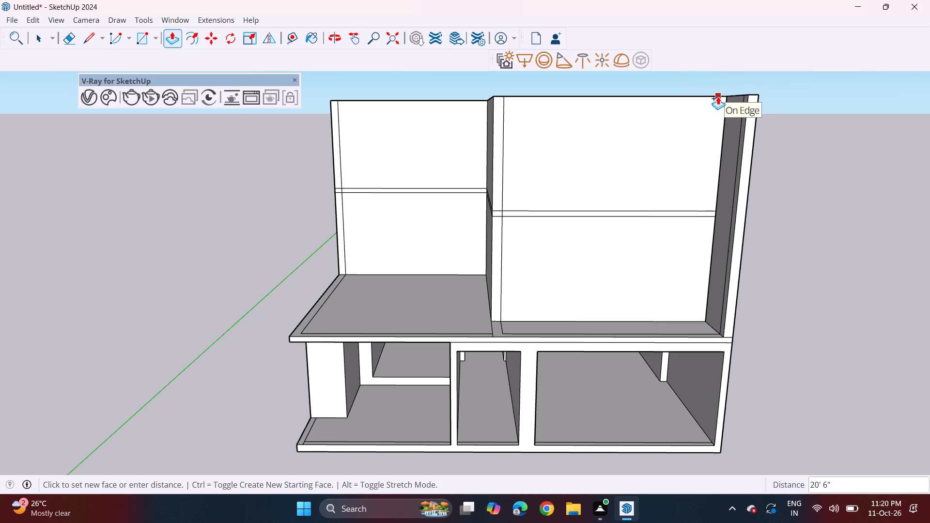
pyautogui.click(718, 96)
# Push/Pull the top of the new side wall about 2' 1 5/16" above the upper walls.
pyautogui.moveTo(718, 93); pyautogui.dragTo(671, 164, button='middle')
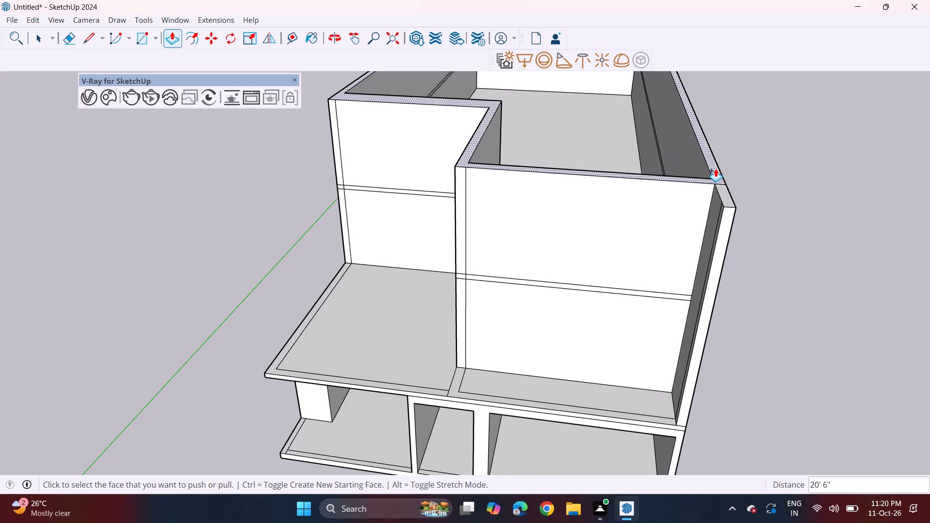
pyautogui.click(723, 195)
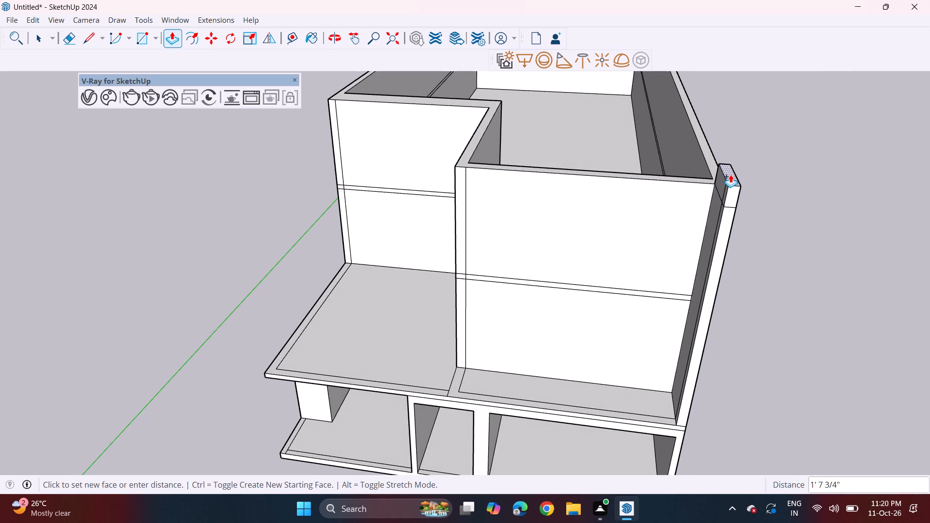
pyautogui.click(734, 168)
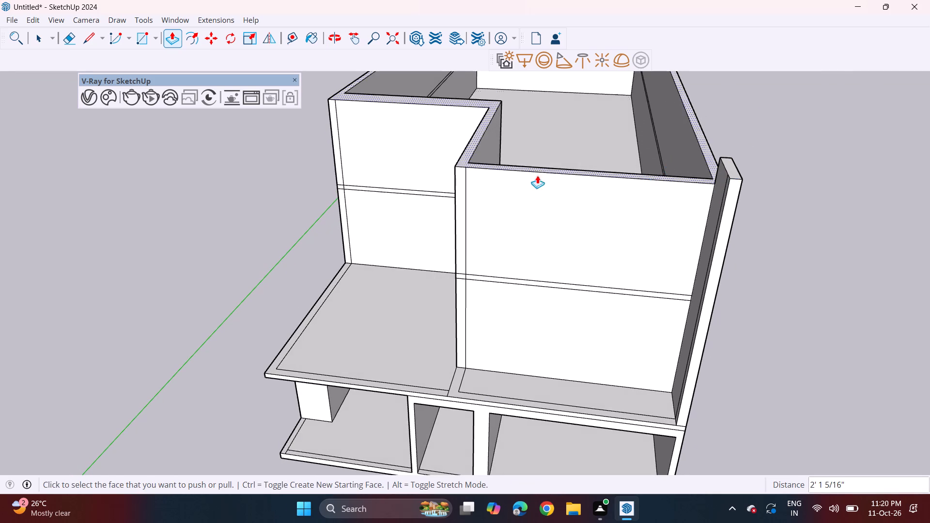
# Draw a 38' 11 3/8" by 6" upright rotated rectangle along the top outer edge of the back wall.
pyautogui.scroll(-3, 477, 166)
pyautogui.keyDown('shift'); pyautogui.moveTo(474, 149); pyautogui.dragTo(423, 318, button='middle'); pyautogui.keyUp('shift')
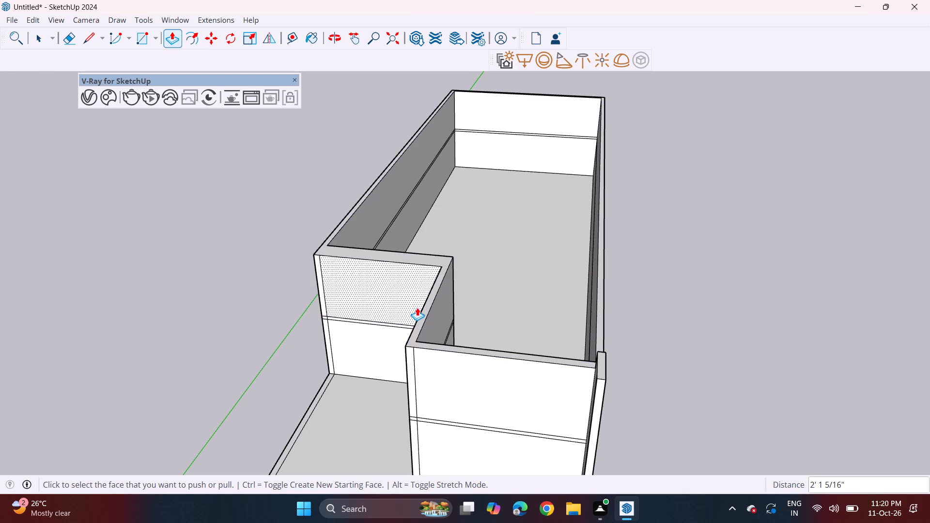
pyautogui.moveTo(424, 288); pyautogui.dragTo(460, 254, button='middle')
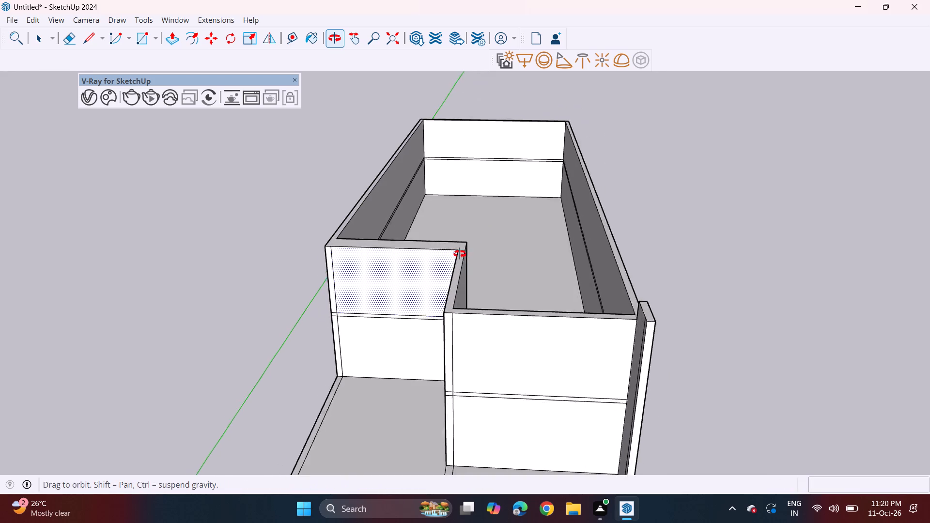
pyautogui.moveTo(460, 254); pyautogui.dragTo(470, 245, button='middle')
pyautogui.moveTo(396, 170); pyautogui.dragTo(380, 207, button='middle')
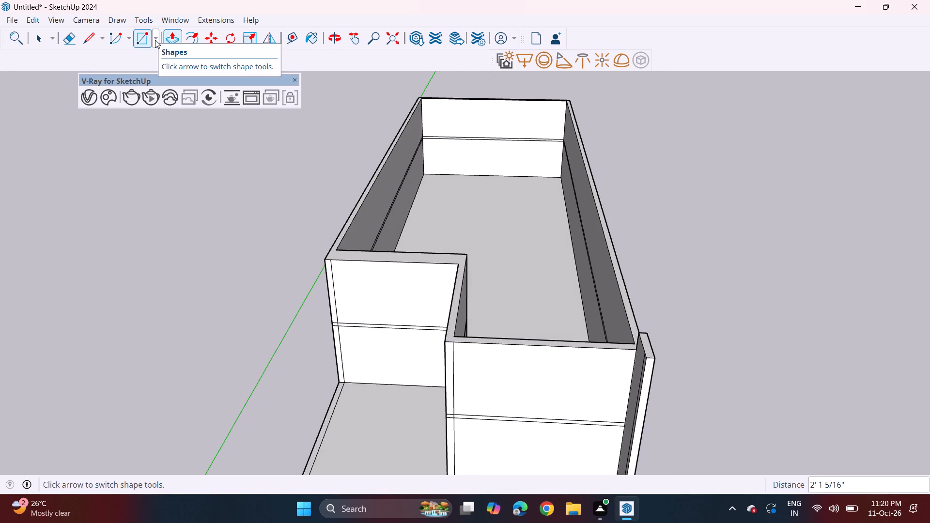
pyautogui.click(155, 40)
pyautogui.click(151, 65)
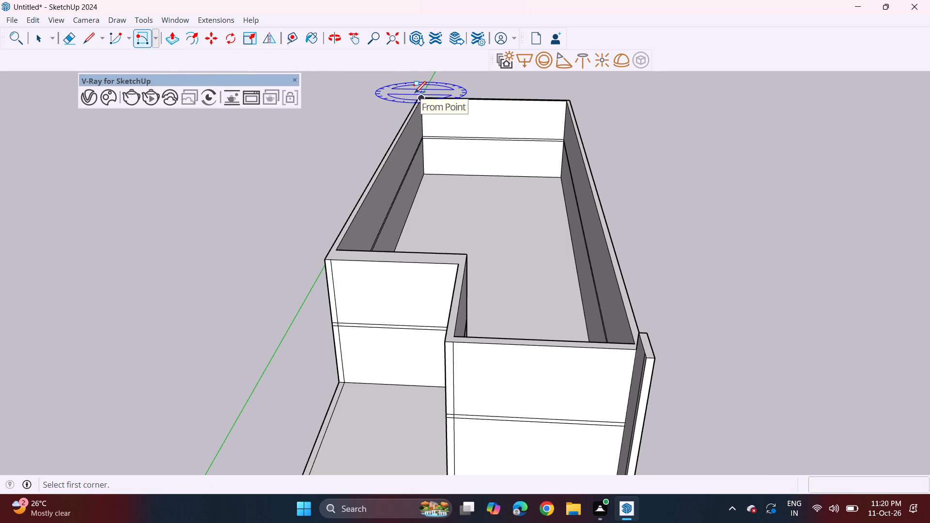
pyautogui.scroll(13, 416, 95)
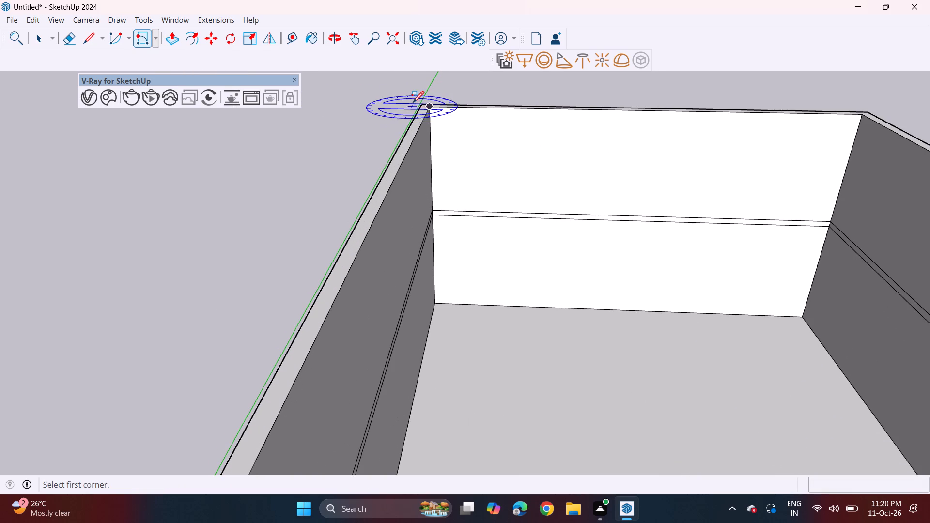
pyautogui.click(418, 104)
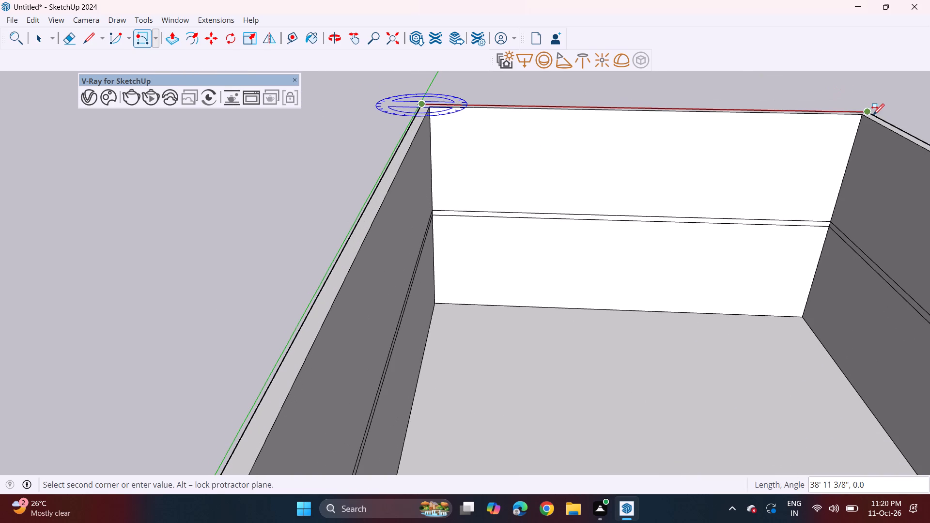
pyautogui.click(872, 112)
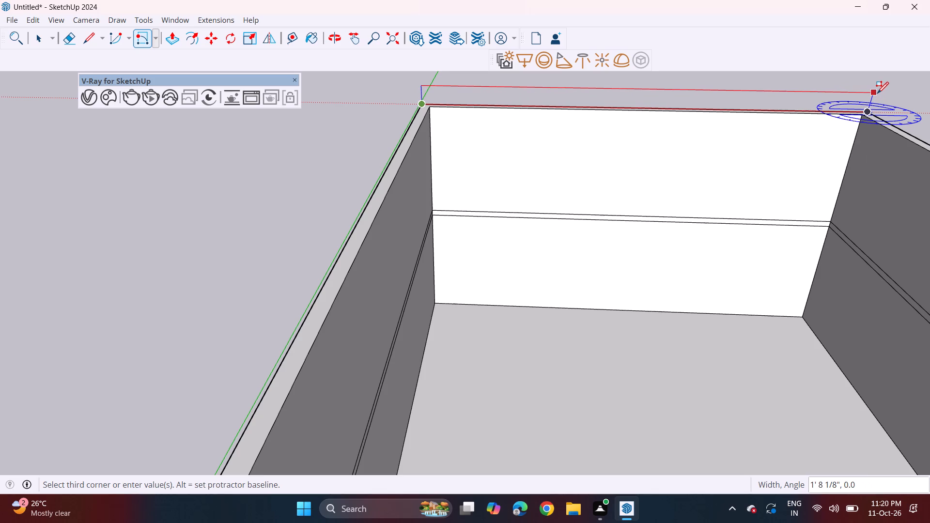
pyautogui.press('6')
pyautogui.press('Return')
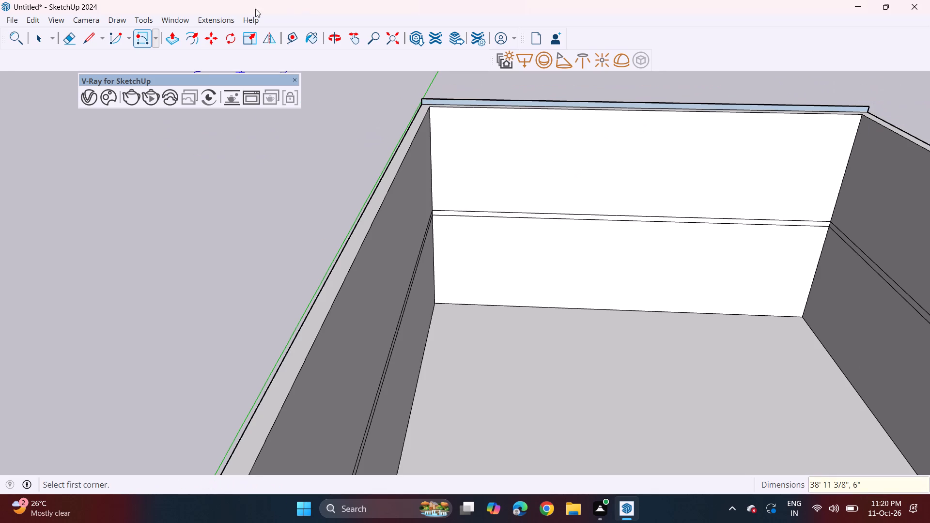
# Push/Pull the 6" upright rectangle forward as a roof slab, flush with the face of the recessed front wall.
pyautogui.click(175, 42)
pyautogui.click(450, 100)
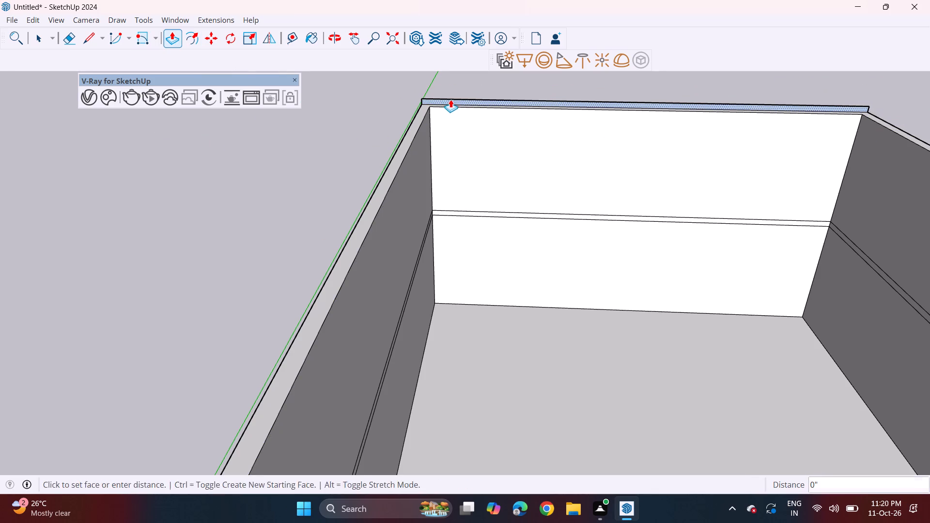
pyautogui.hotkey('ctrl', 'z')
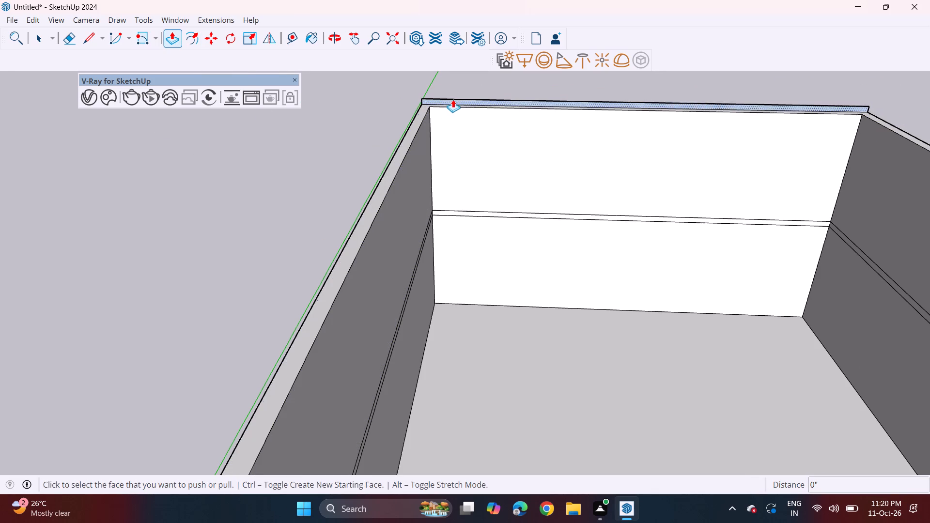
pyautogui.click(455, 100)
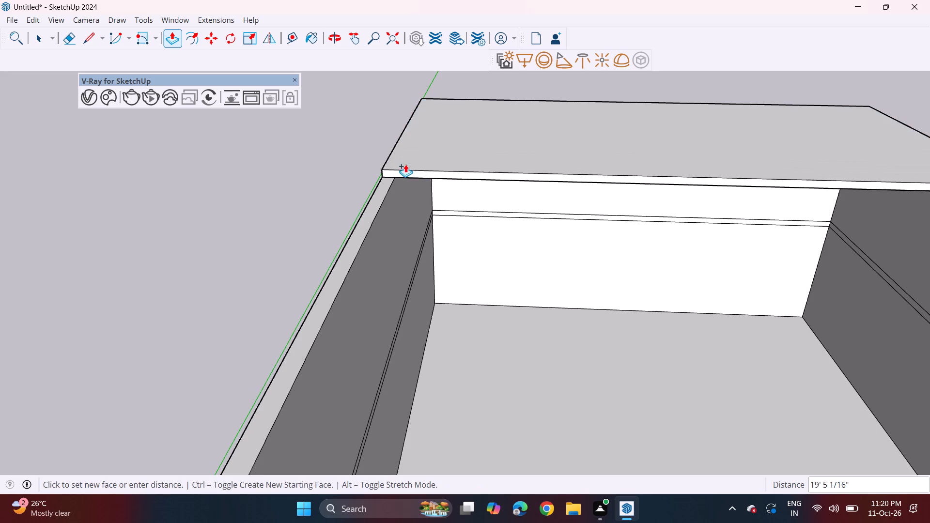
pyautogui.scroll(-7, 404, 170)
pyautogui.keyDown('shift'); pyautogui.moveTo(405, 209); pyautogui.dragTo(427, 51, button='middle'); pyautogui.keyUp('shift')
pyautogui.scroll(-3, 424, 59)
pyautogui.scroll(-2, 404, 146)
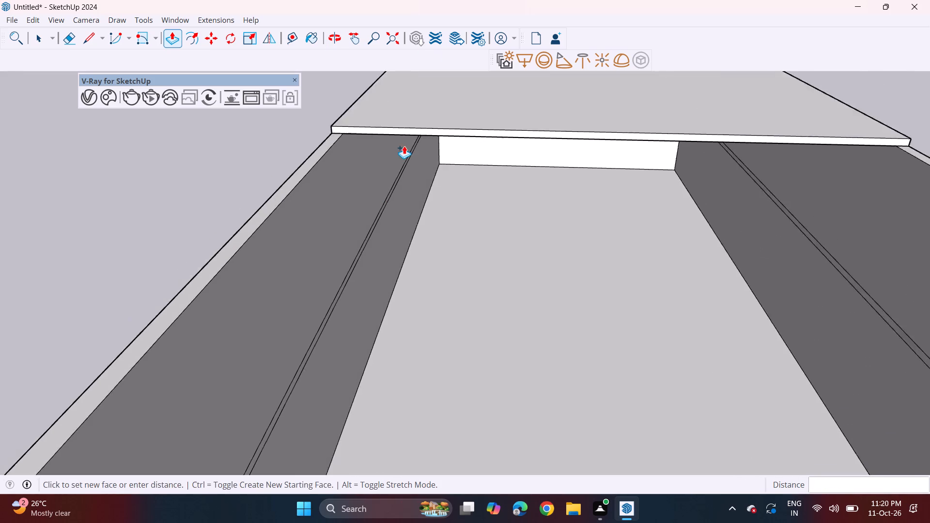
pyautogui.scroll(-6, 404, 146)
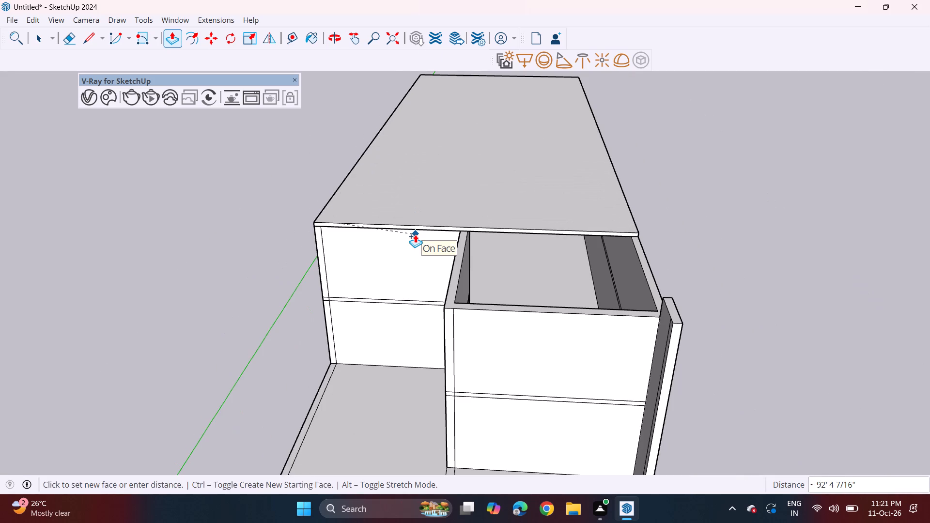
pyautogui.click(415, 234)
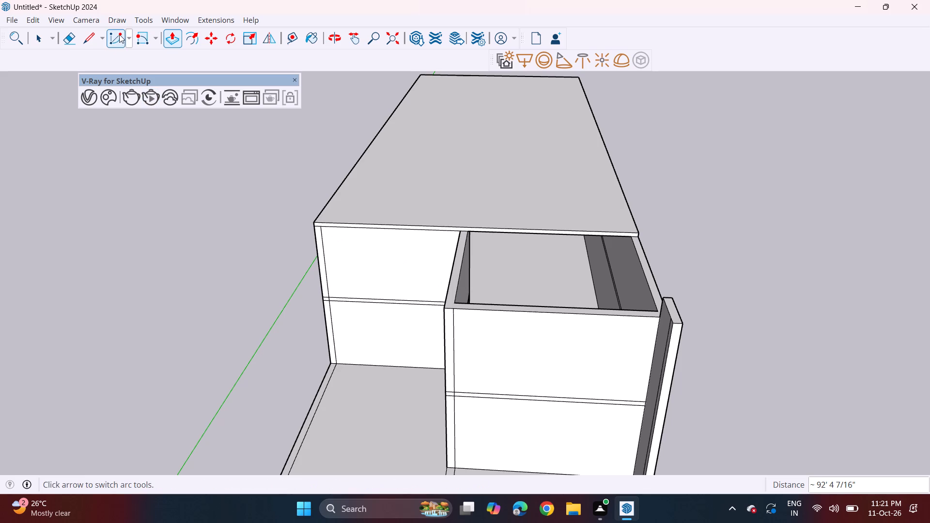
# Split the roof slab's front edge with a 6" line at the wall step and extend the open side flush with the projecting front wall.
pyautogui.click(93, 43)
pyautogui.click(455, 232)
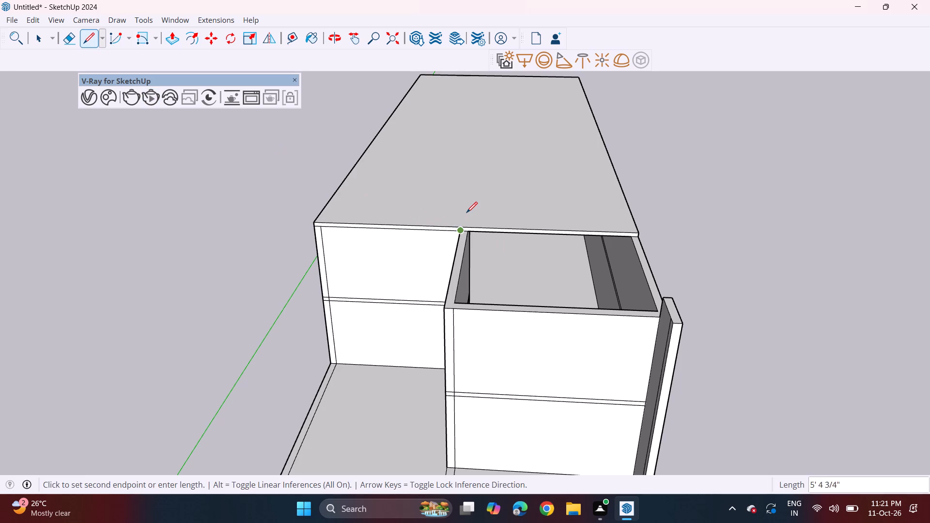
pyautogui.click(463, 221)
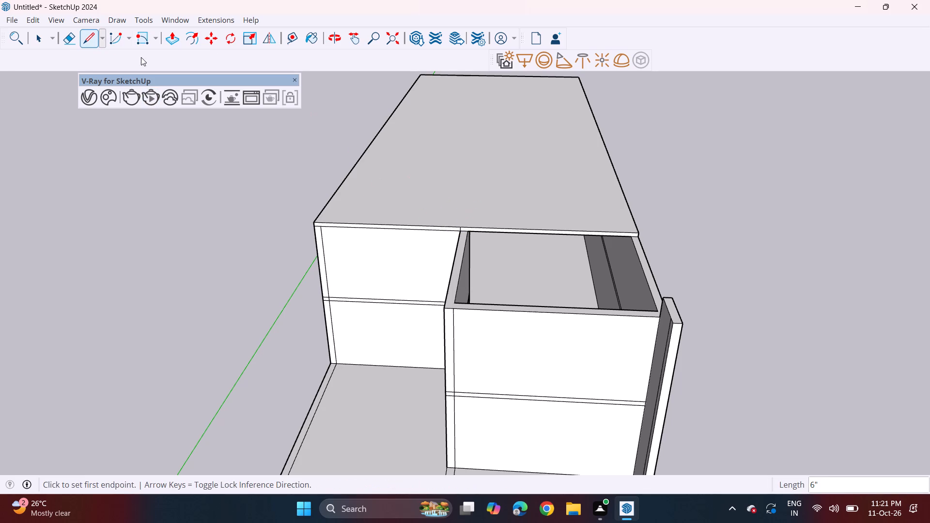
pyautogui.click(179, 42)
pyautogui.click(563, 234)
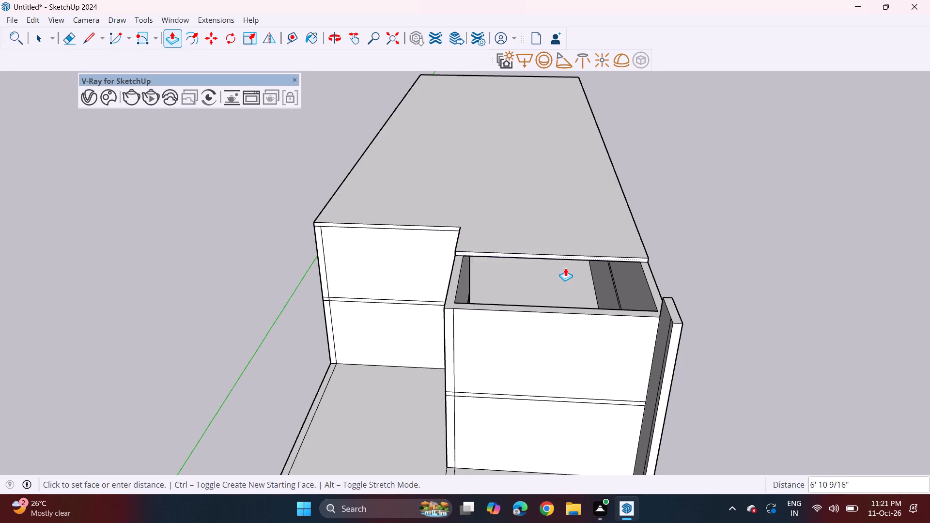
pyautogui.click(541, 324)
# Push/Pull the top face of the roof slab up about 3' 1/2".
pyautogui.moveTo(544, 329); pyautogui.dragTo(561, 236, button='middle')
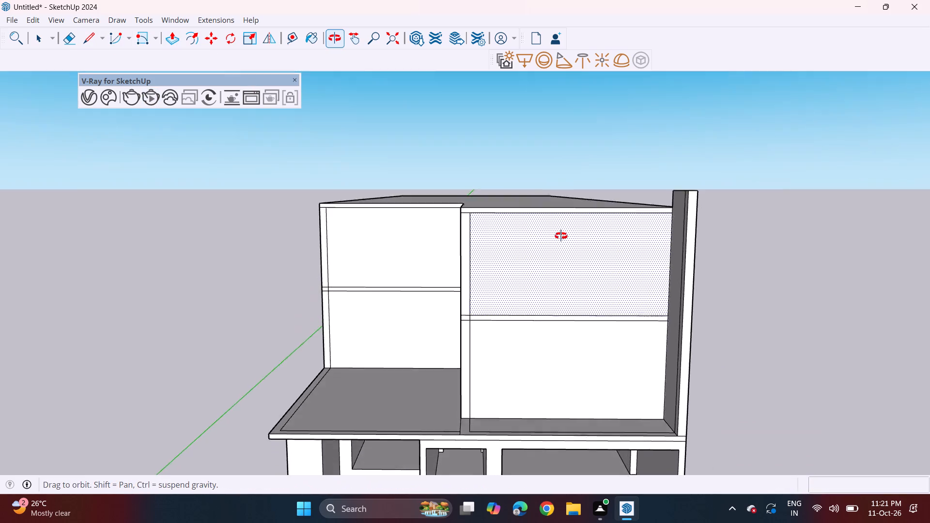
pyautogui.moveTo(561, 236); pyautogui.dragTo(560, 206, button='middle')
pyautogui.scroll(-2, 549, 187)
pyautogui.moveTo(535, 269); pyautogui.dragTo(536, 239, button='middle')
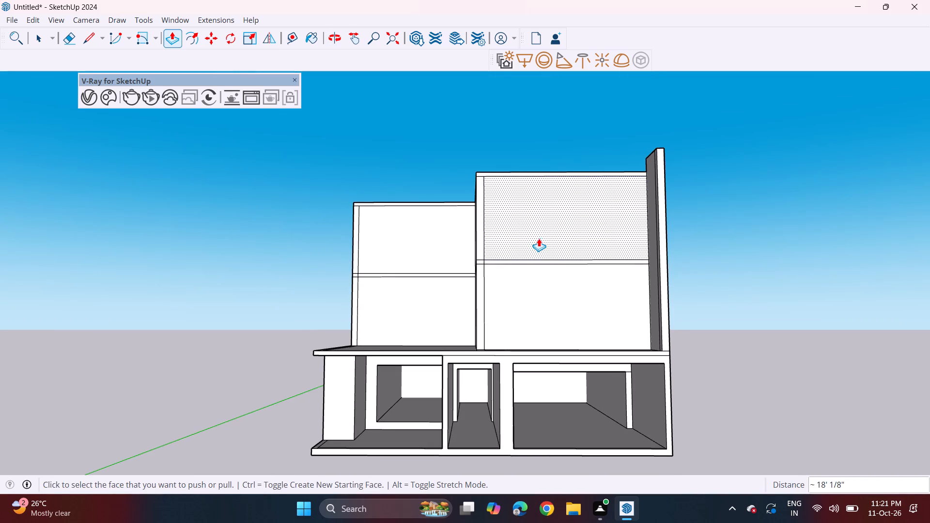
pyautogui.moveTo(600, 205); pyautogui.dragTo(590, 237, button='middle')
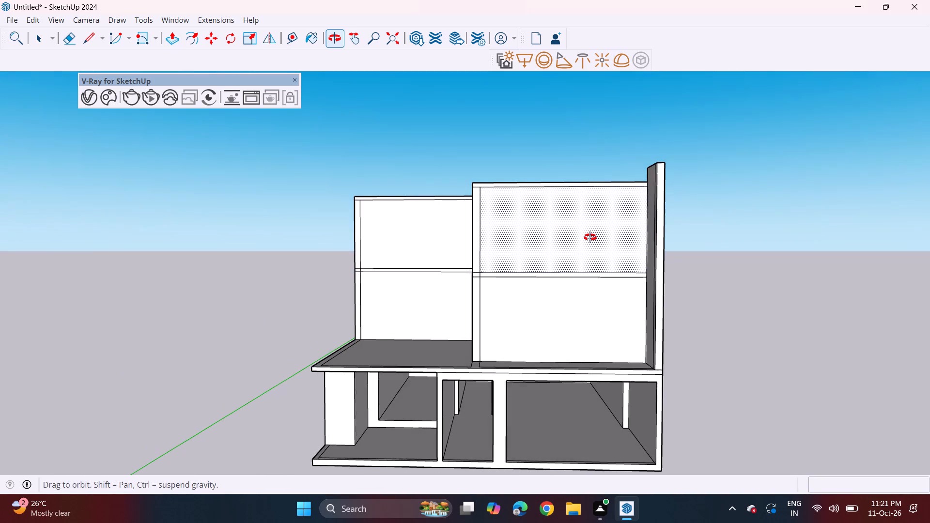
pyautogui.moveTo(590, 237); pyautogui.dragTo(590, 331, button='middle')
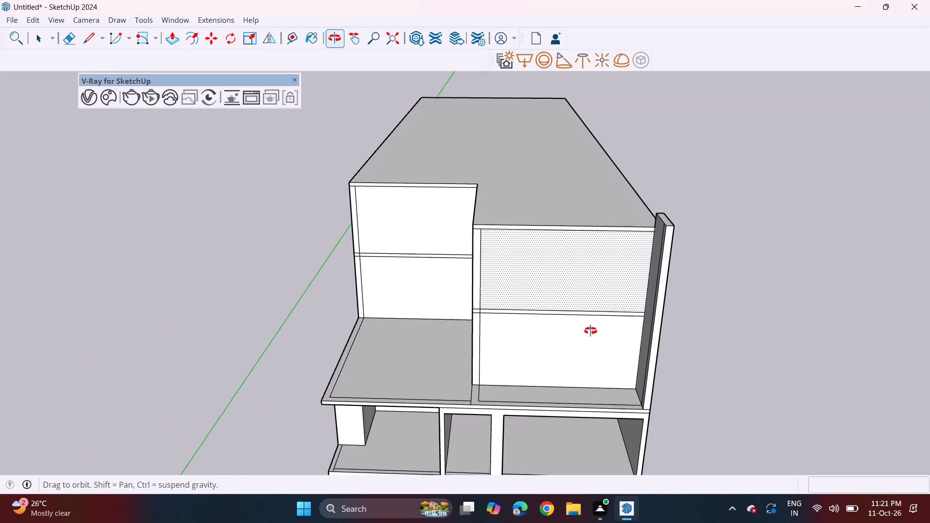
pyautogui.moveTo(590, 331); pyautogui.dragTo(590, 328, button='middle')
pyautogui.click(550, 213)
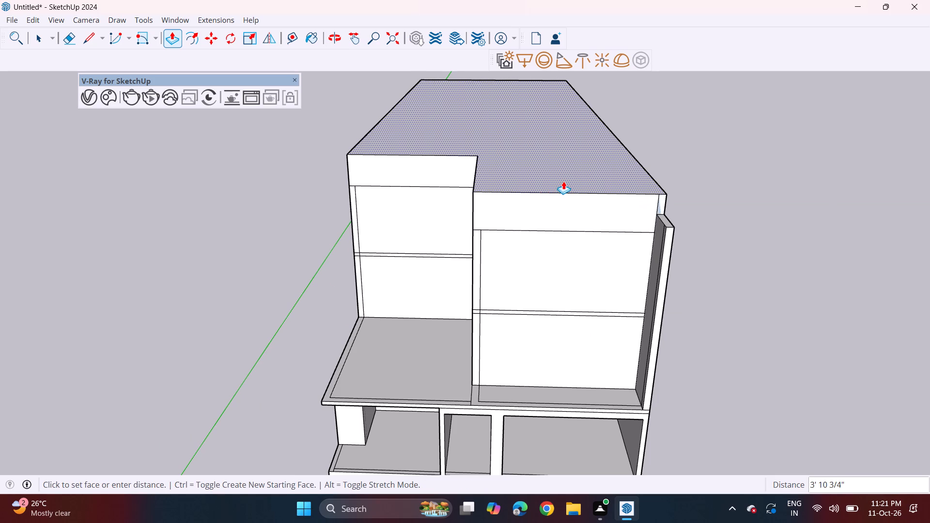
pyautogui.click(566, 189)
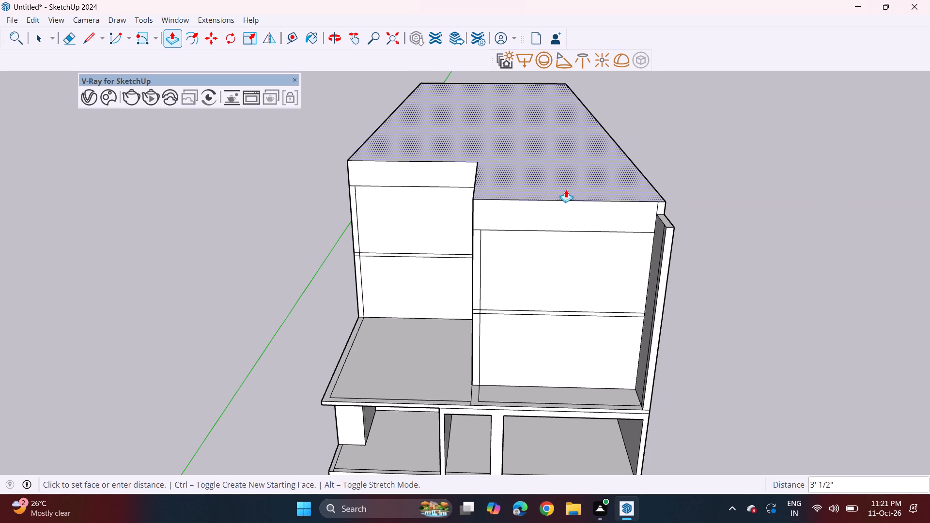
# Push/Pull the top of the front side wall up about 1' 5 3/16", level with the raised roof.
pyautogui.click(669, 223)
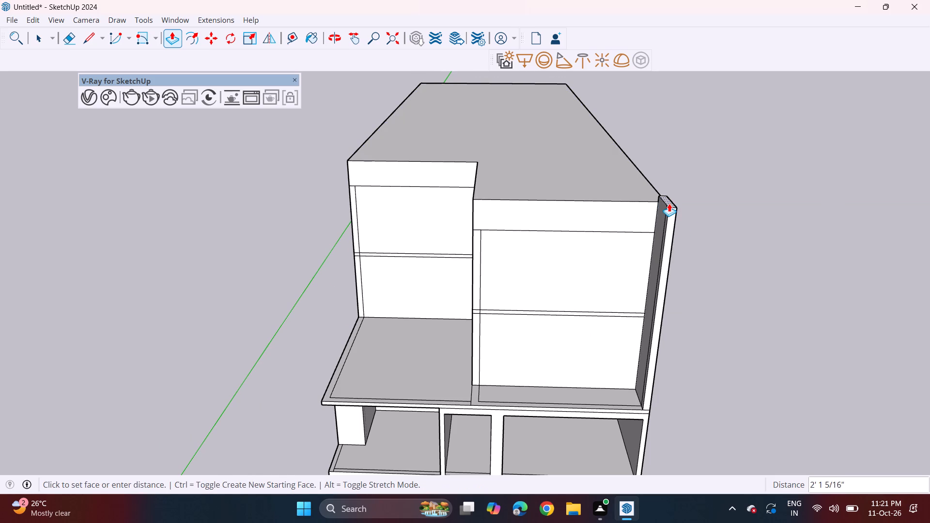
pyautogui.click(639, 200)
# Erase the mid-height band lines and the vertical line beside the corner on the projecting front wall's face.
pyautogui.moveTo(646, 227); pyautogui.dragTo(646, 159, button='middle')
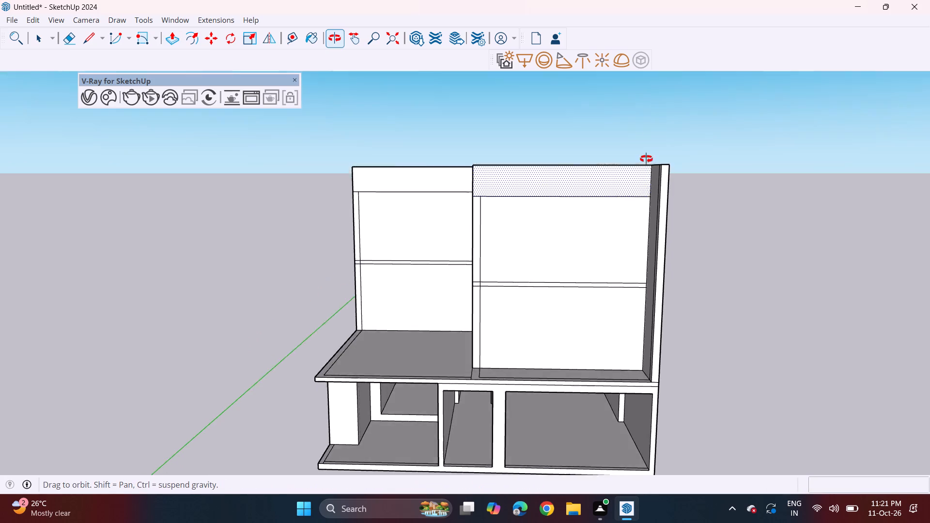
pyautogui.moveTo(646, 159); pyautogui.dragTo(643, 141, button='middle')
pyautogui.moveTo(498, 287); pyautogui.dragTo(524, 279, button='middle')
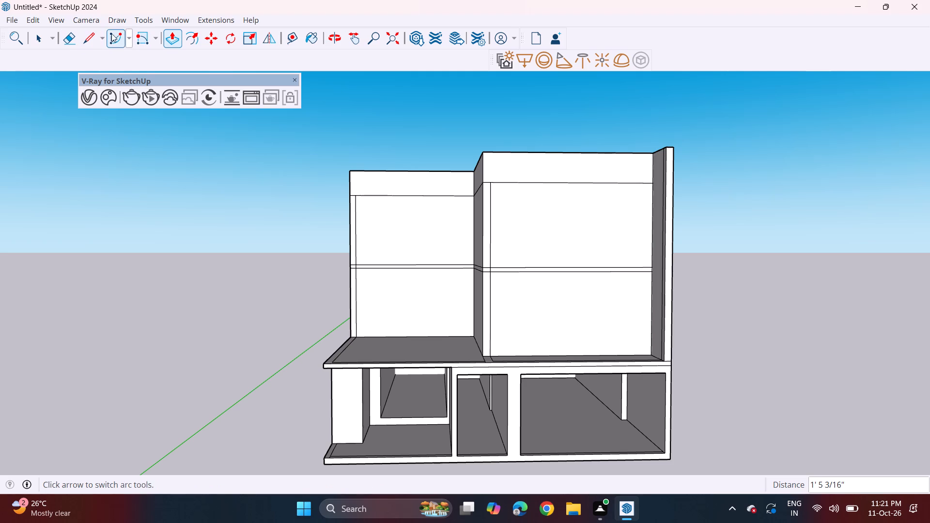
pyautogui.click(74, 38)
pyautogui.moveTo(506, 259); pyautogui.dragTo(506, 287)
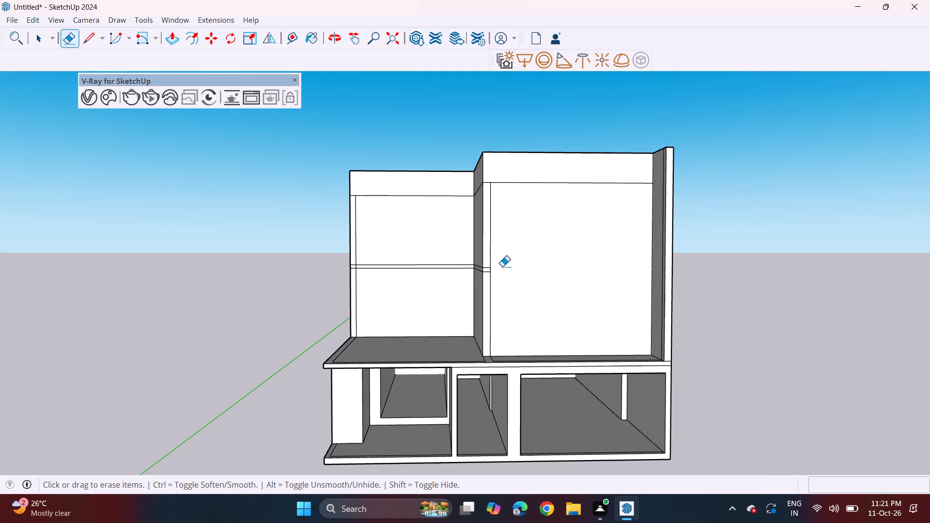
pyautogui.click(489, 265)
pyautogui.click(492, 263)
pyautogui.click(489, 261)
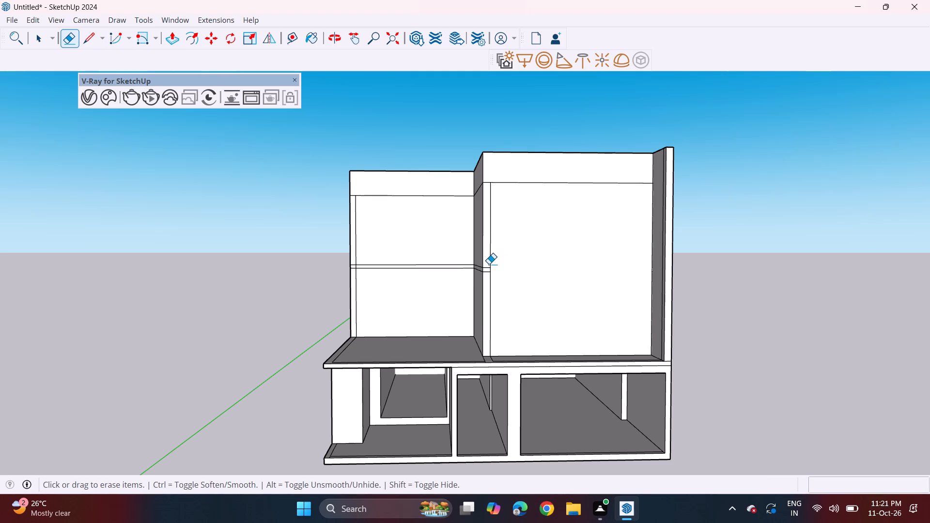
pyautogui.click(489, 264)
pyautogui.click(491, 269)
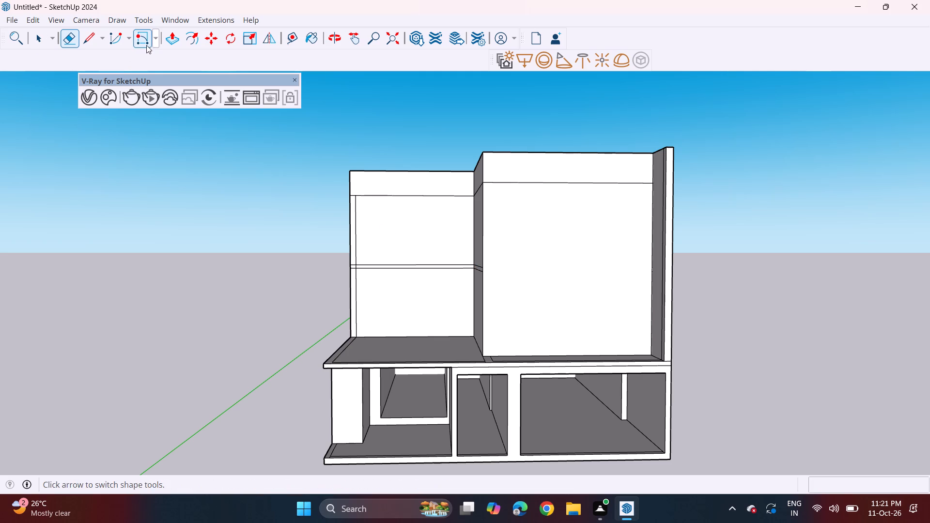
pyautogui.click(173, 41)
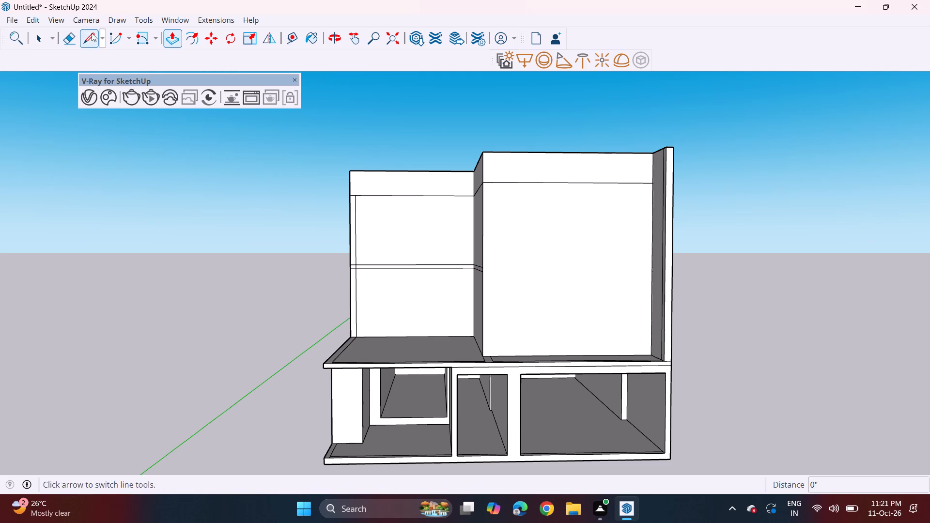
# Erase the short vertical segment between the mid-height band lines near the outer corner of the recessed front wall.
pyautogui.click(74, 39)
pyautogui.scroll(5, 395, 233)
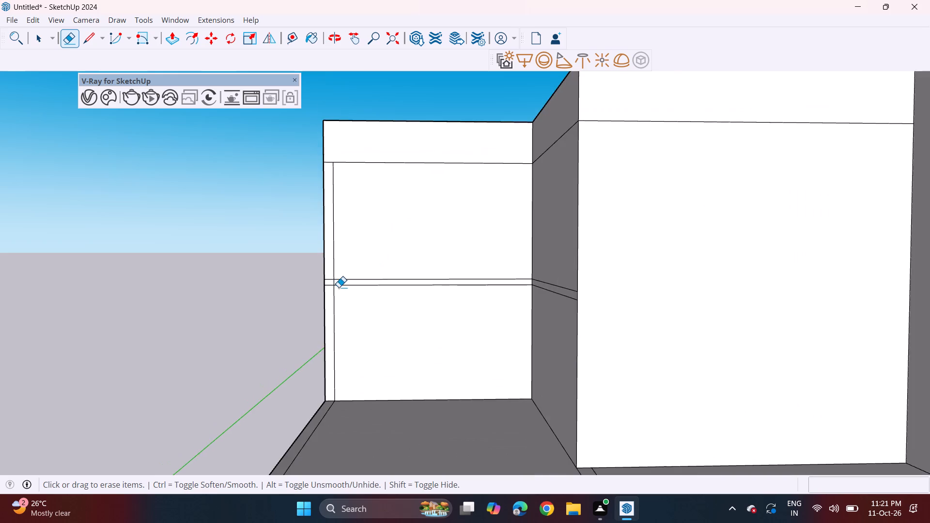
pyautogui.scroll(4, 338, 286)
pyautogui.click(332, 282)
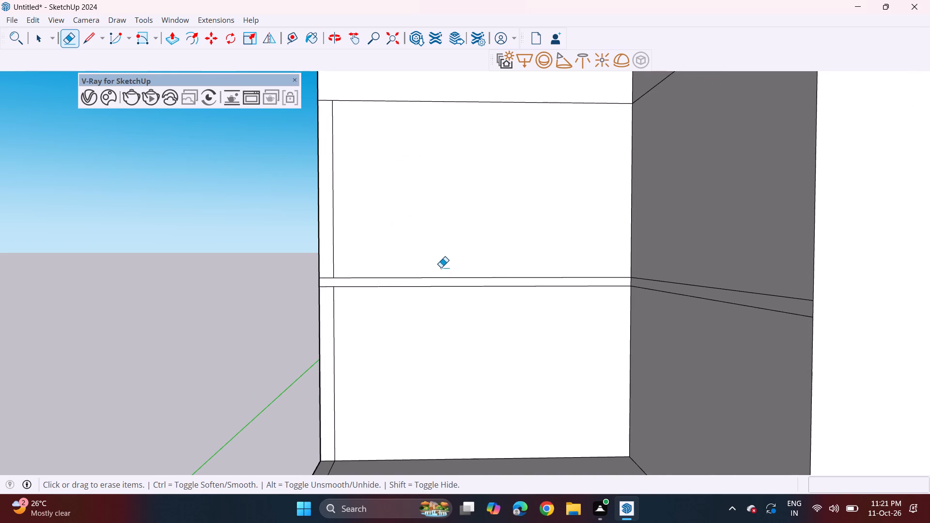
# Push/Pull the mid-height band on the recessed front wall out about 18' 1/8", flush with the projecting wall, as a slab.
pyautogui.scroll(-3, 441, 267)
pyautogui.click(175, 35)
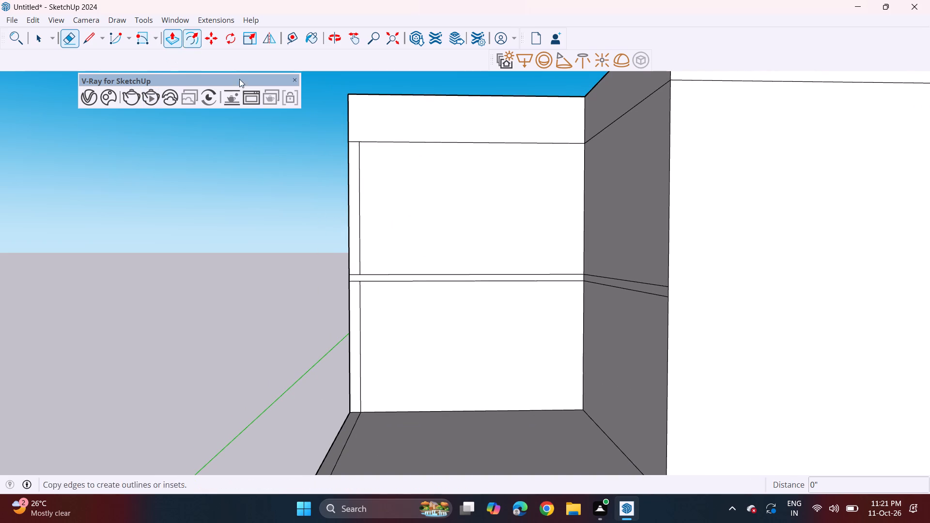
pyautogui.click(401, 279)
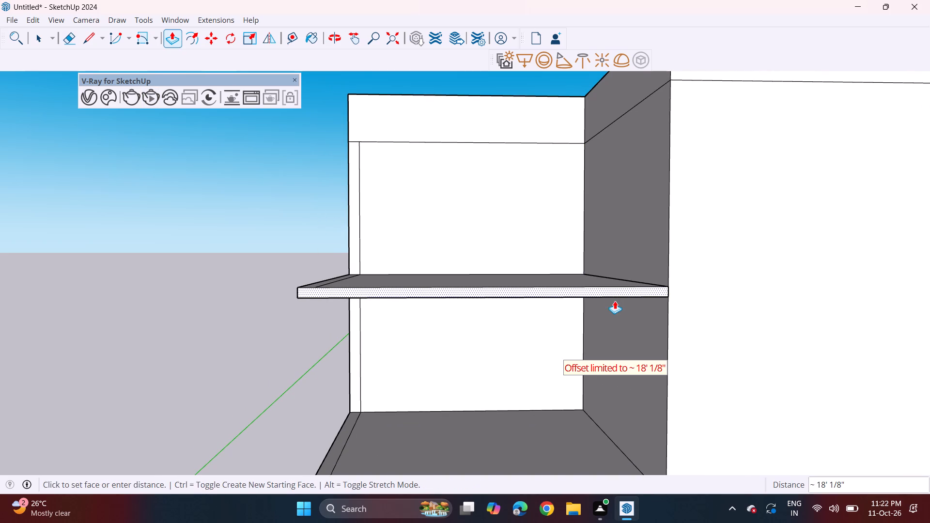
pyautogui.click(652, 316)
# Push/Pull the narrow strip under the new slab's outer edge down about 11' 8 5/8" as a side wall.
pyautogui.scroll(-5, 631, 293)
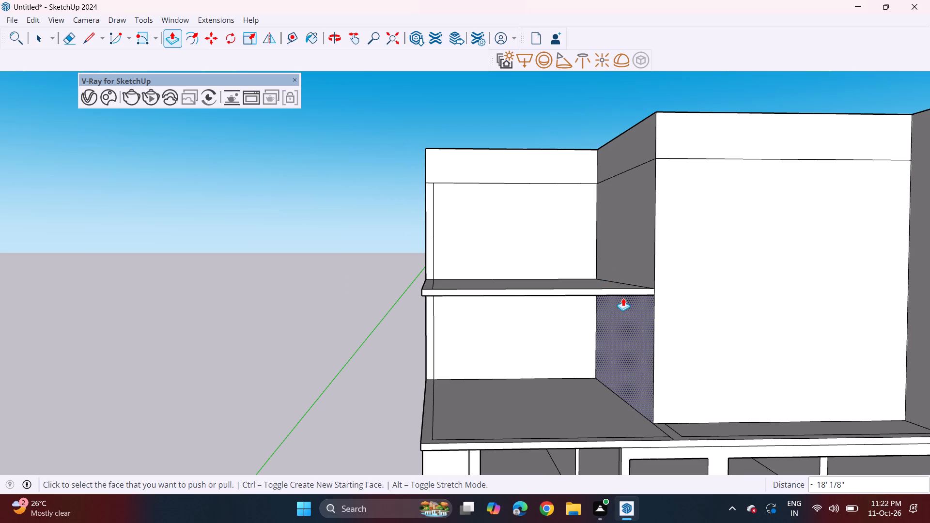
pyautogui.moveTo(430, 290); pyautogui.dragTo(423, 297, button='middle')
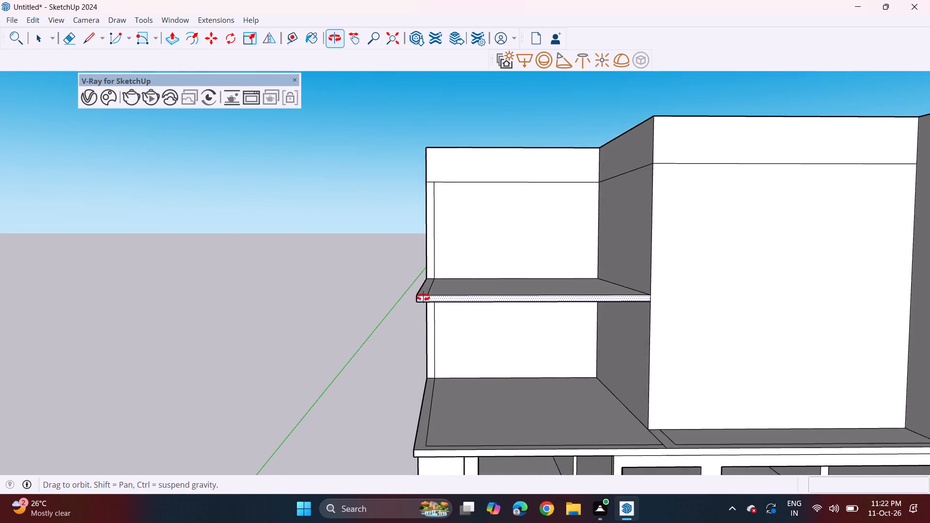
pyautogui.moveTo(423, 297); pyautogui.dragTo(418, 258, button='middle')
pyautogui.click(423, 275)
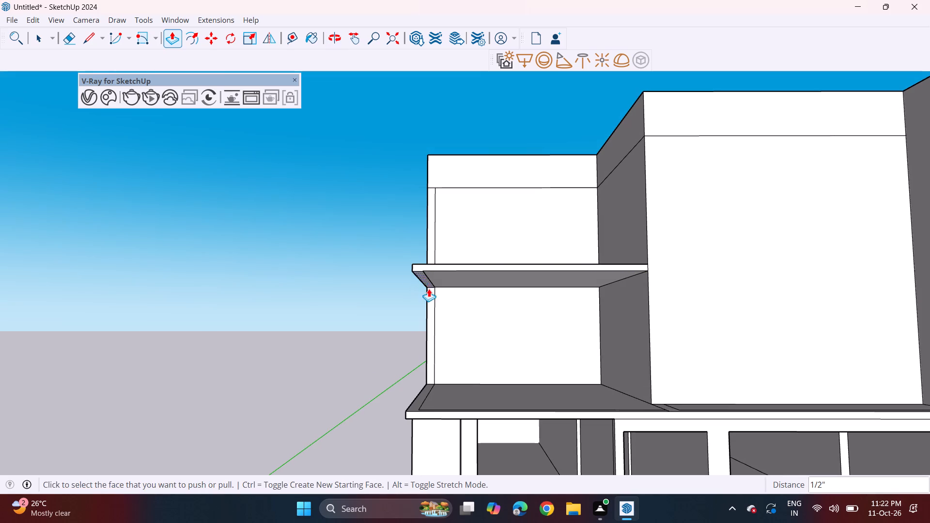
pyautogui.click(427, 279)
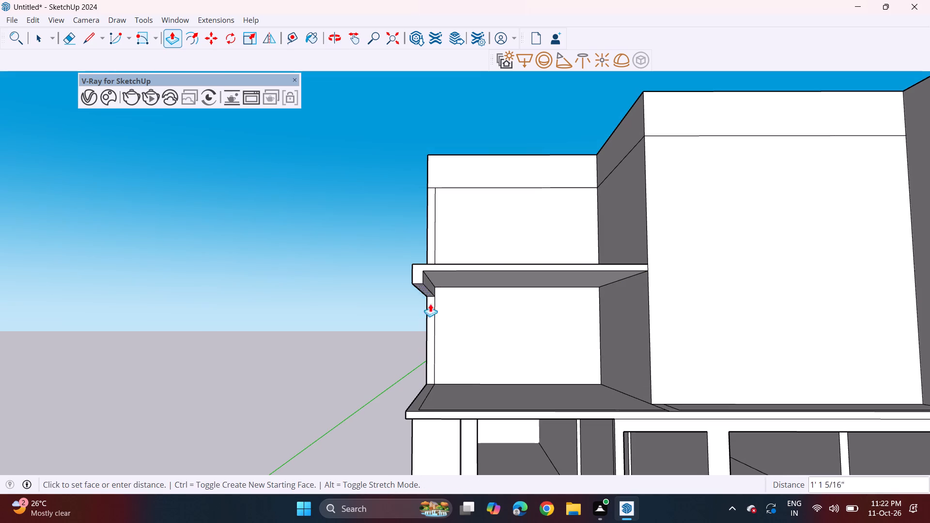
pyautogui.click(411, 415)
# Push/Pull the front face of the new slab and side wall forward about 4' 4 9/16", to the terrace's front edge.
pyautogui.moveTo(453, 356); pyautogui.dragTo(443, 385, button='middle')
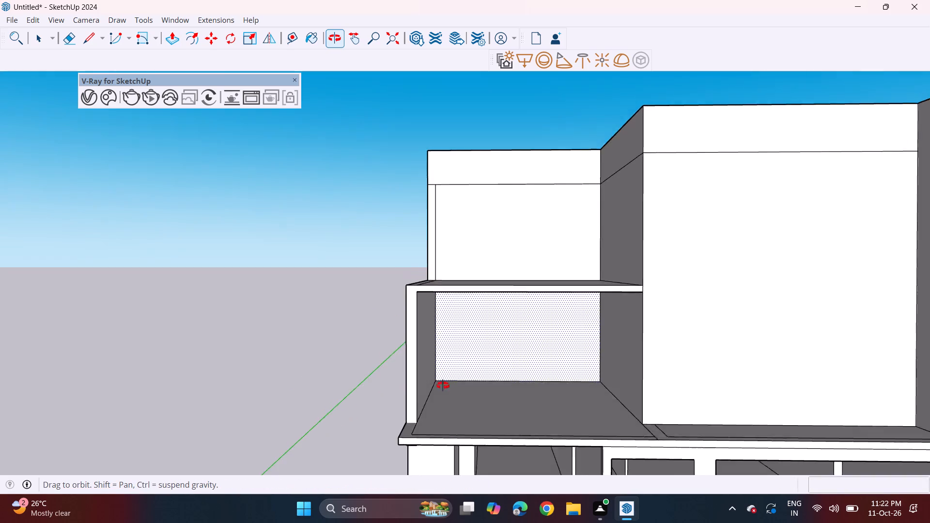
pyautogui.moveTo(443, 385); pyautogui.dragTo(296, 398, button='middle')
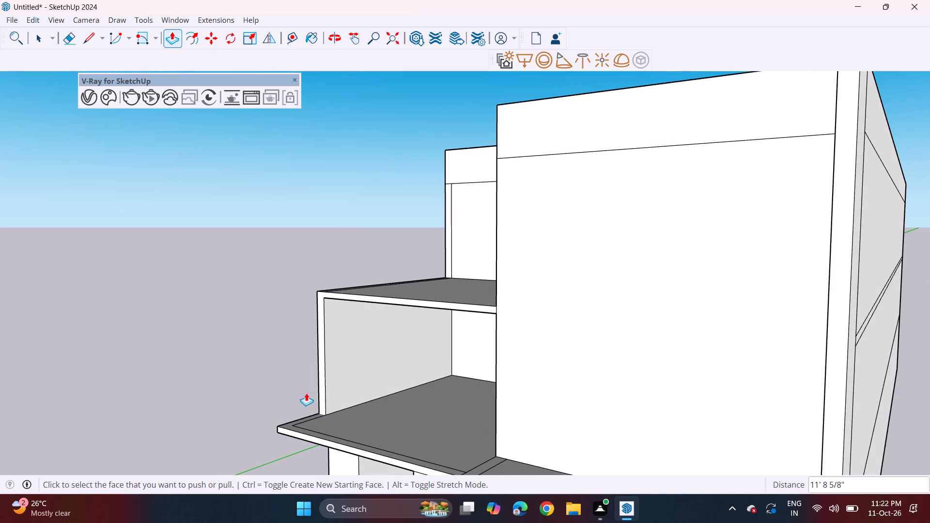
pyautogui.click(324, 387)
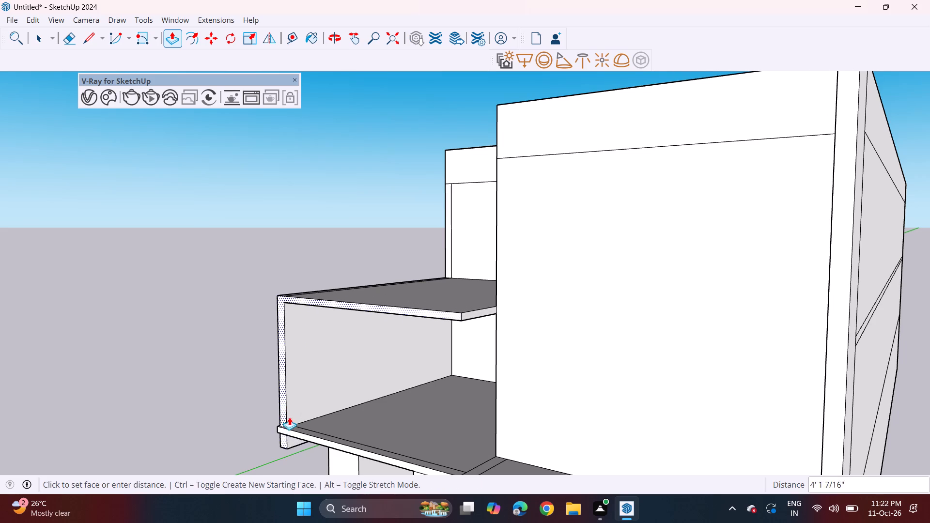
pyautogui.click(284, 426)
# Draw a line about 9 13/16" long across the back of the side wall's underside, where it hangs below the terrace slab.
pyautogui.moveTo(313, 414); pyautogui.dragTo(505, 288, button='middle')
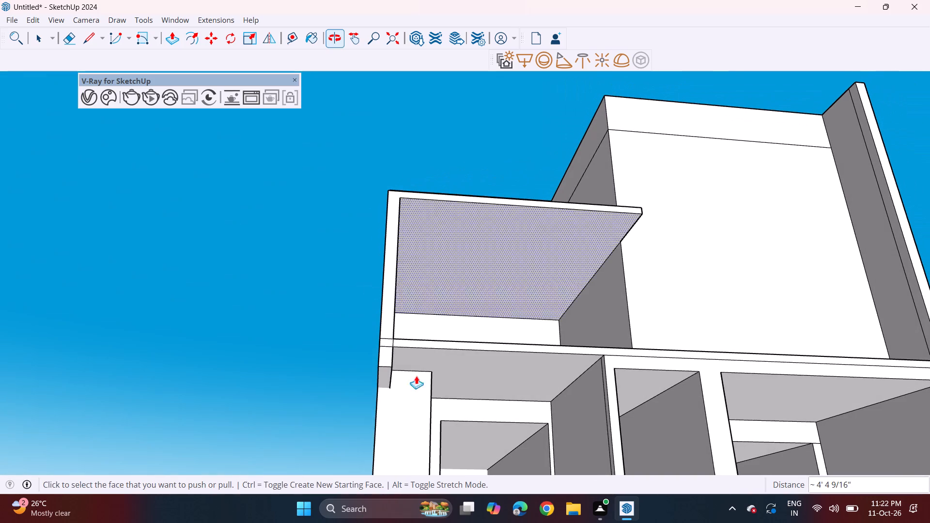
pyautogui.moveTo(384, 371); pyautogui.dragTo(460, 419, button='middle')
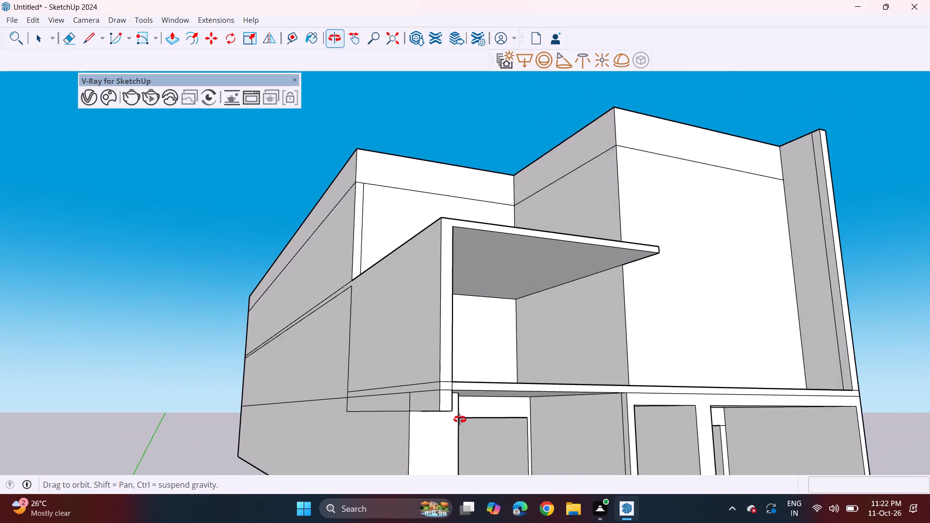
pyautogui.moveTo(460, 419); pyautogui.dragTo(459, 415, button='middle')
pyautogui.moveTo(436, 376); pyautogui.dragTo(393, 315, button='middle')
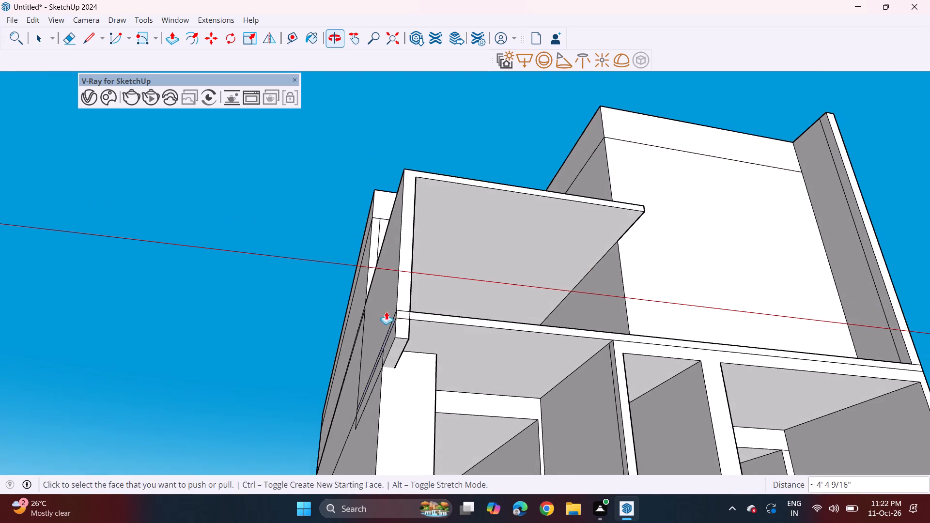
pyautogui.click(93, 38)
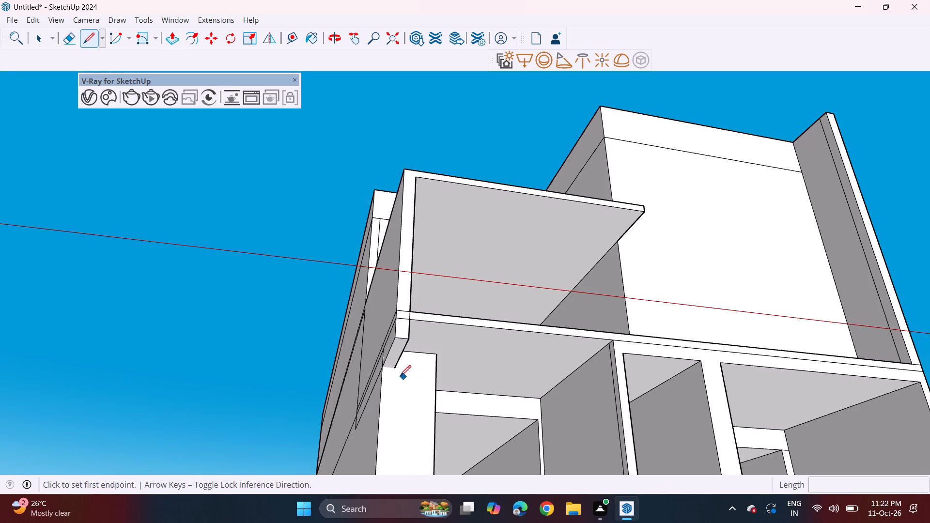
pyautogui.click(393, 371)
pyautogui.click(380, 366)
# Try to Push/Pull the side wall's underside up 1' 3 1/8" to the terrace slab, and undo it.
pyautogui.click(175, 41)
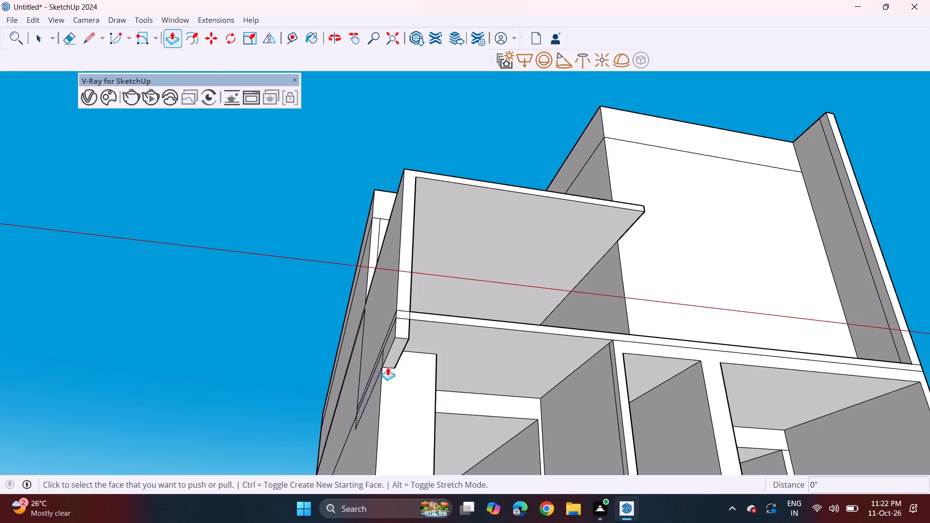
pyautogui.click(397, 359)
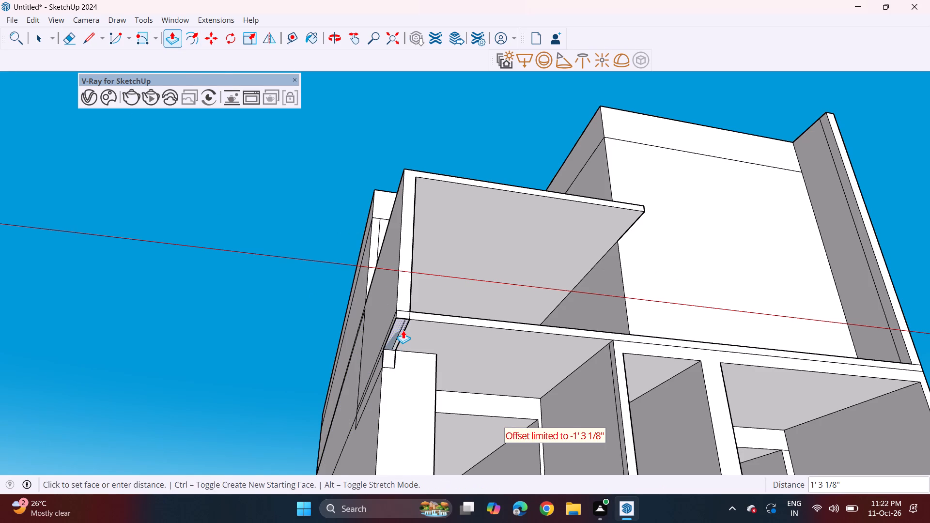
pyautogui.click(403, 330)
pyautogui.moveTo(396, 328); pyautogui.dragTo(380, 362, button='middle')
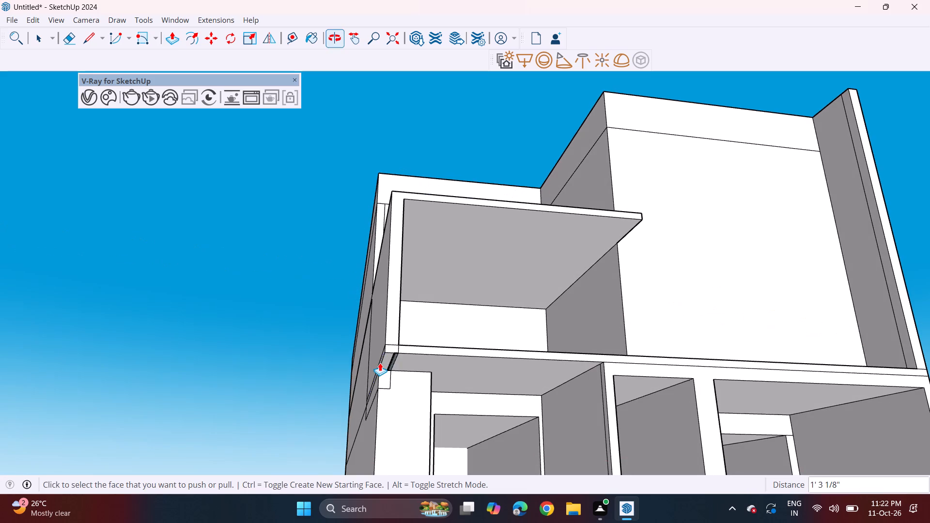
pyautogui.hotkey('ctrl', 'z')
# Push/Pull the side wall's underside up 1' 3 1/8" to the bottom of the terrace slab.
pyautogui.click(390, 380)
pyautogui.click(411, 355)
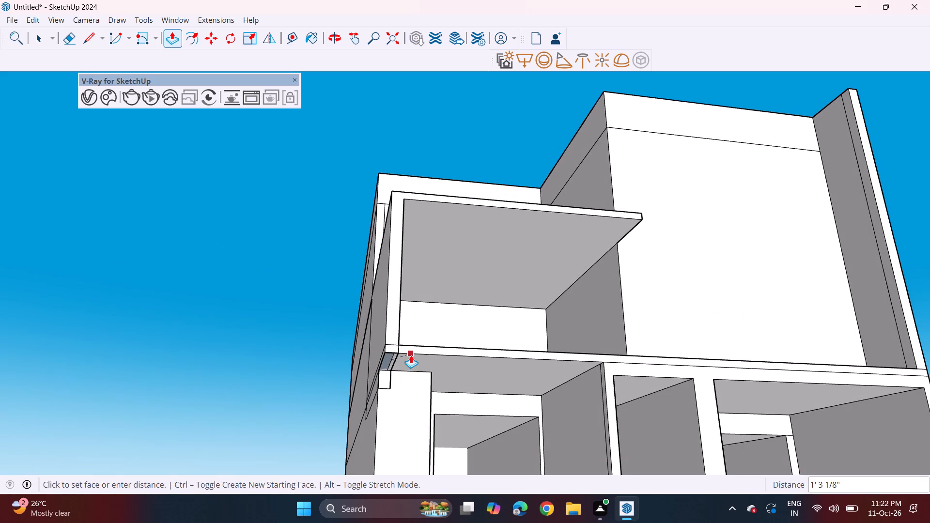
# Erase the leftover outline of the wall's lower end below the terrace slab on the building's outer side face.
pyautogui.moveTo(369, 362); pyautogui.dragTo(423, 400, button='middle')
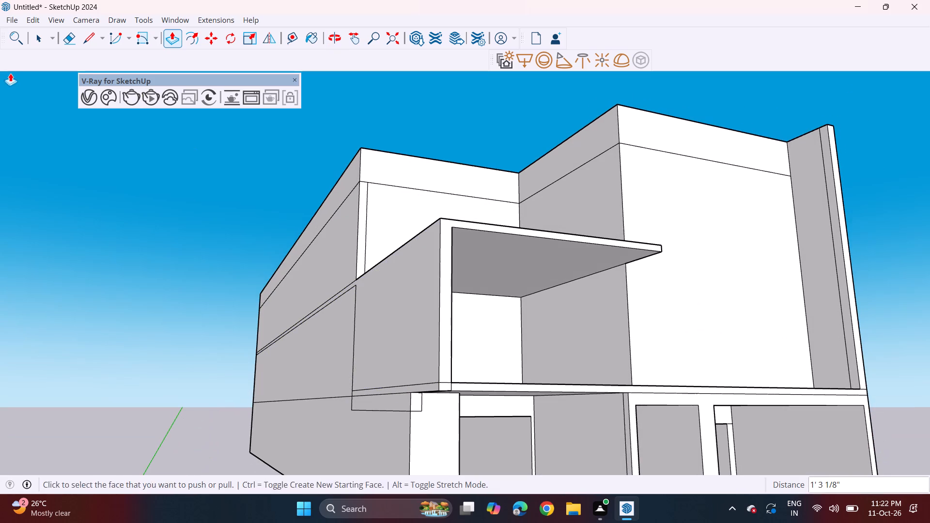
pyautogui.click(70, 36)
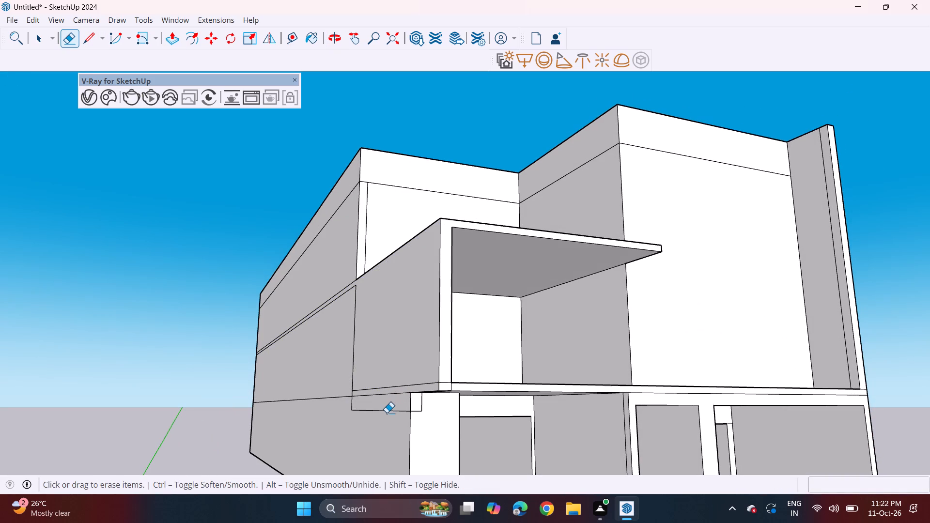
pyautogui.click(387, 413)
pyautogui.click(407, 408)
pyautogui.click(406, 410)
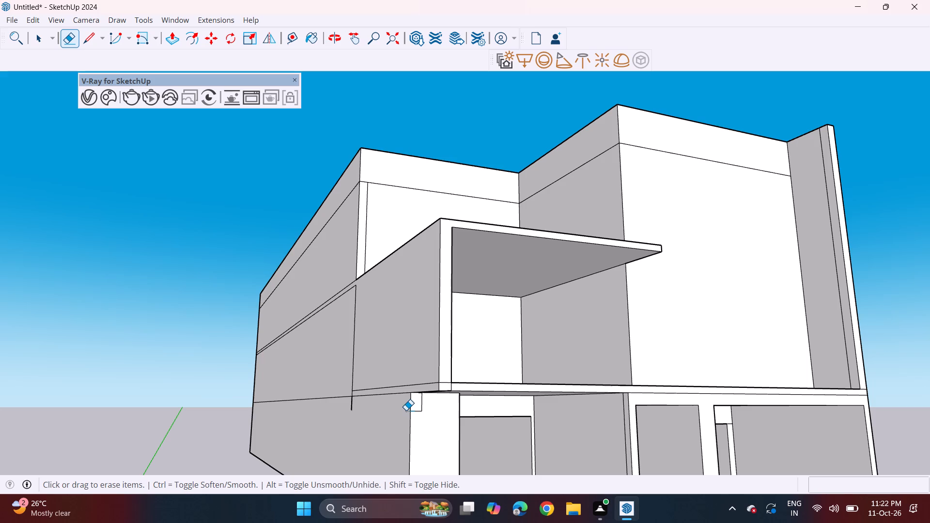
pyautogui.click(418, 411)
pyautogui.click(419, 404)
pyautogui.click(422, 404)
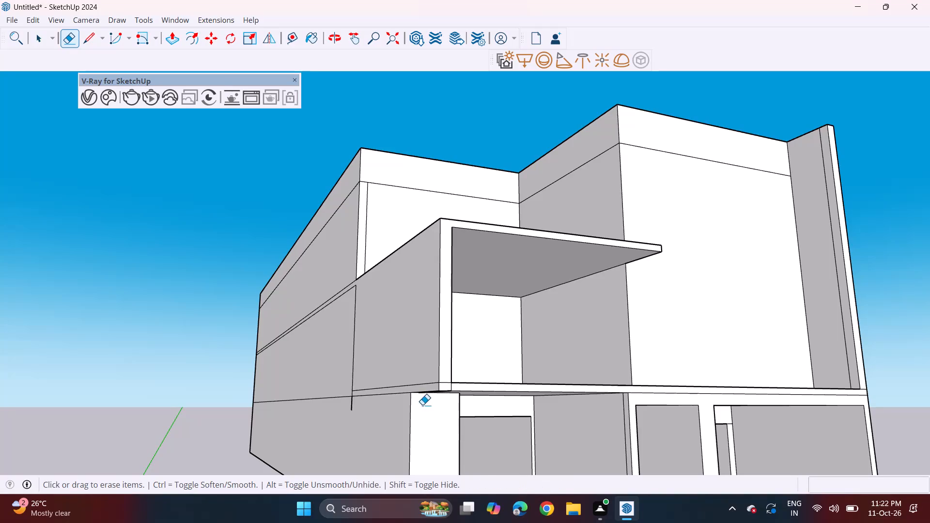
pyautogui.click(353, 402)
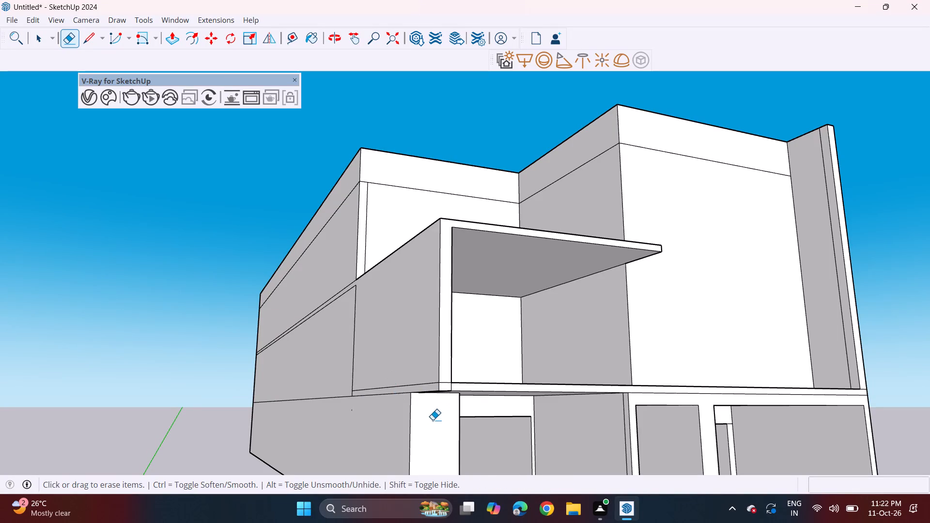
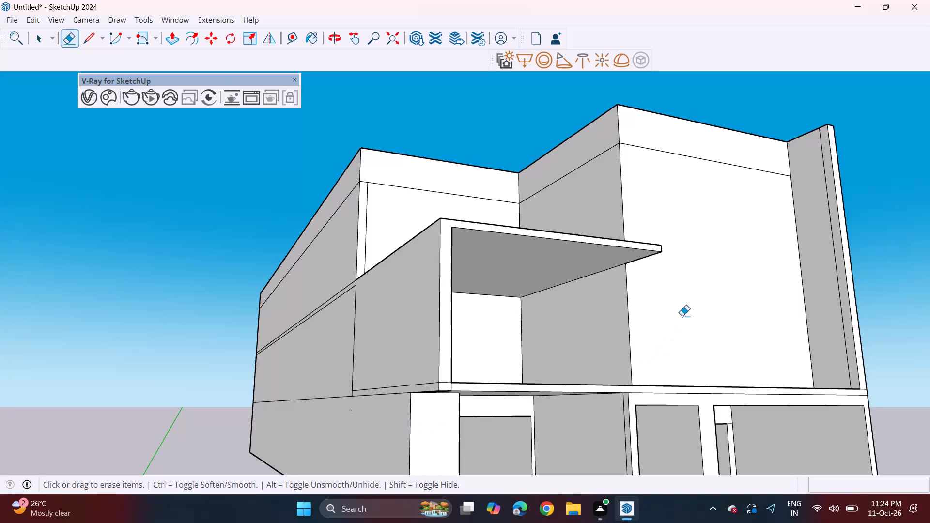
# Push/Pull the projecting upper slab's free end outwards in front of the tall front wall, keeping its original edge as a new starting face.
pyautogui.moveTo(682, 314); pyautogui.dragTo(496, 365, button='middle')
pyautogui.moveTo(693, 295); pyautogui.dragTo(693, 294, button='middle')
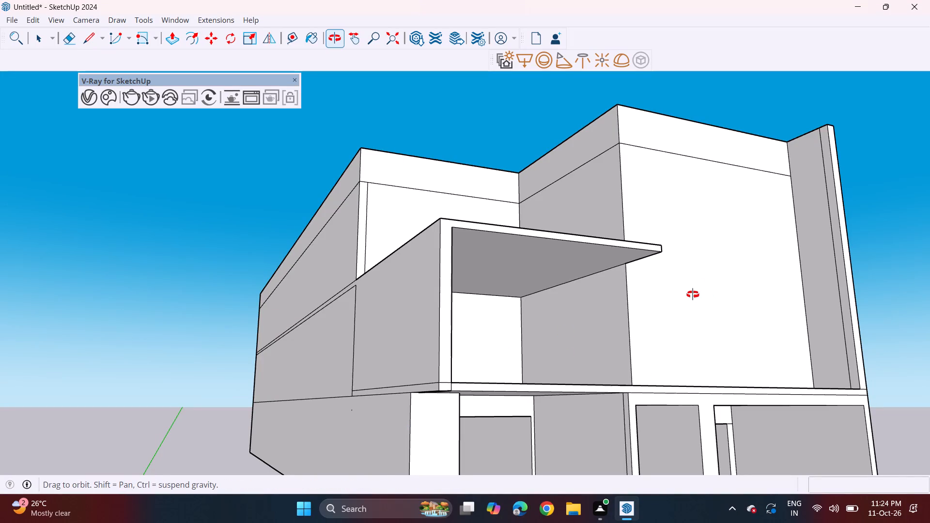
pyautogui.moveTo(693, 294); pyautogui.dragTo(394, 336, button='middle')
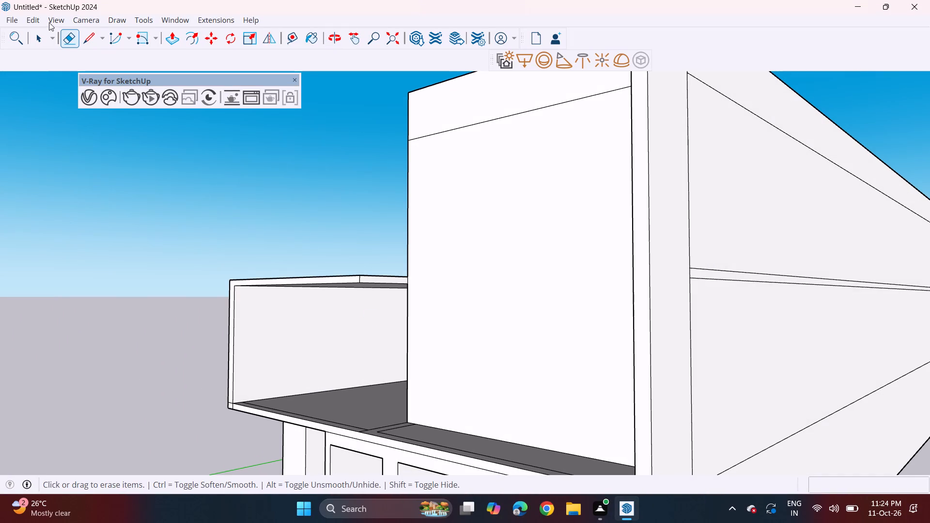
pyautogui.click(168, 40)
pyautogui.moveTo(351, 298); pyautogui.dragTo(403, 299, button='middle')
pyautogui.scroll(2, 421, 280)
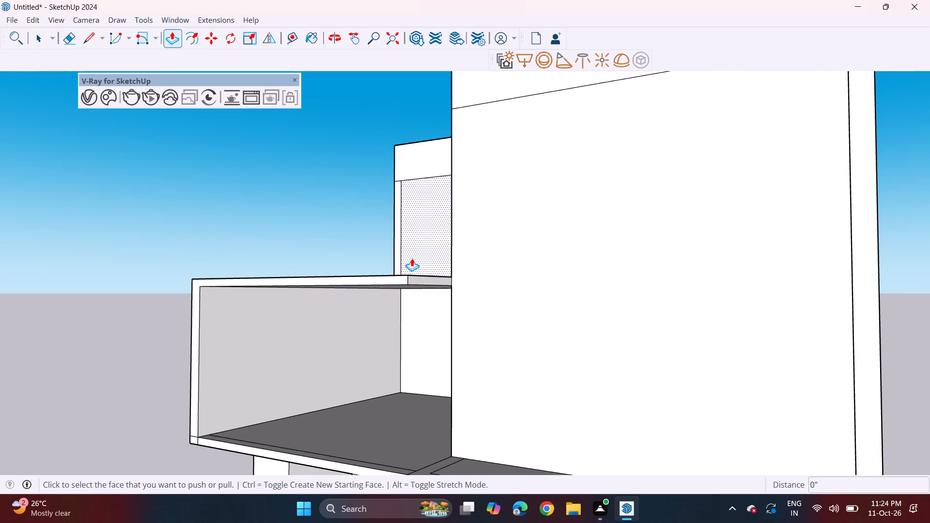
pyautogui.click(431, 282)
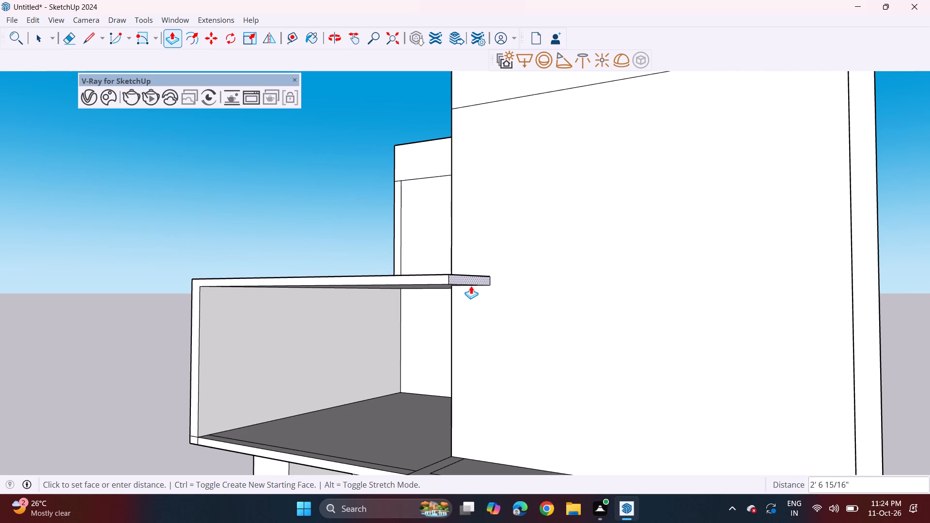
pyautogui.moveTo(447, 294); pyautogui.dragTo(545, 237, button='middle')
pyautogui.scroll(1, 545, 237)
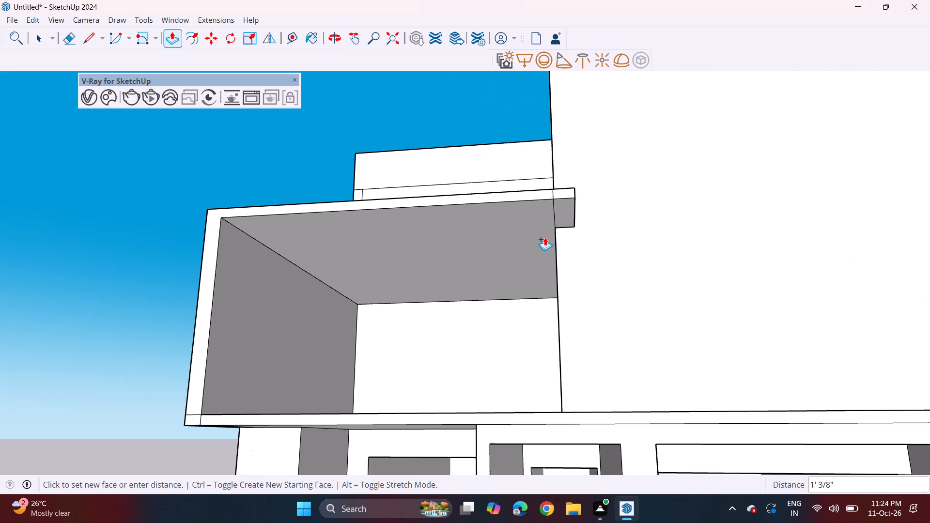
pyautogui.click(569, 243)
# Push/Pull the underside of the slab's new end strip down 10' to the terrace floor to form a second side wall.
pyautogui.moveTo(577, 254); pyautogui.dragTo(577, 300, button='middle')
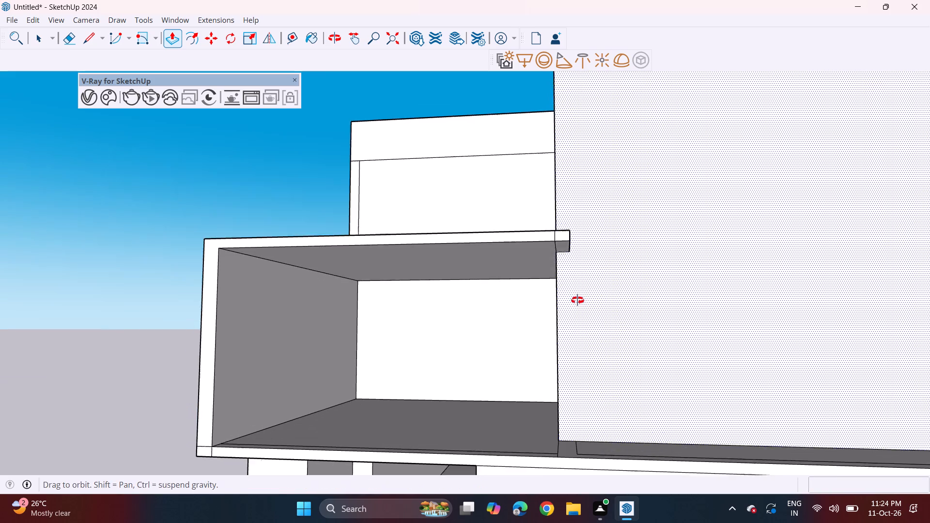
pyautogui.moveTo(577, 300); pyautogui.dragTo(577, 301, button='middle')
pyautogui.click(566, 250)
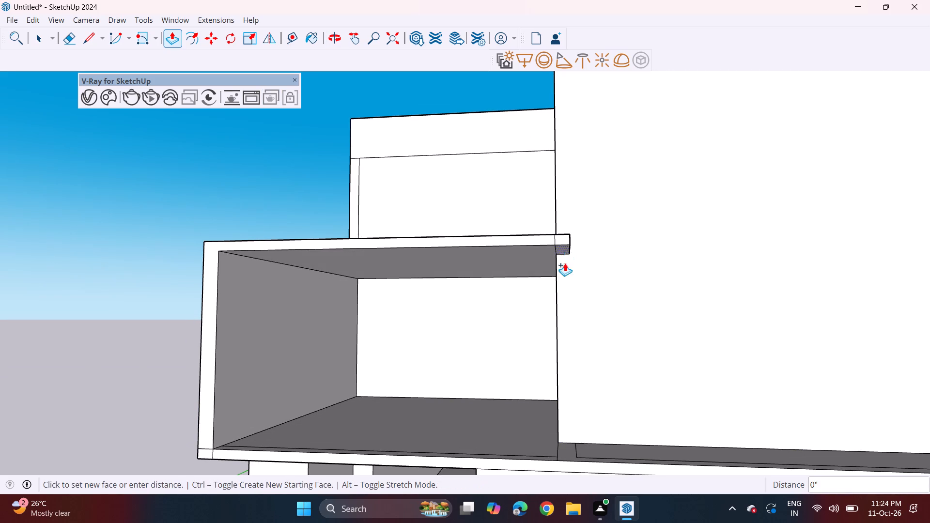
pyautogui.click(561, 462)
pyautogui.moveTo(581, 427); pyautogui.dragTo(542, 433, button='middle')
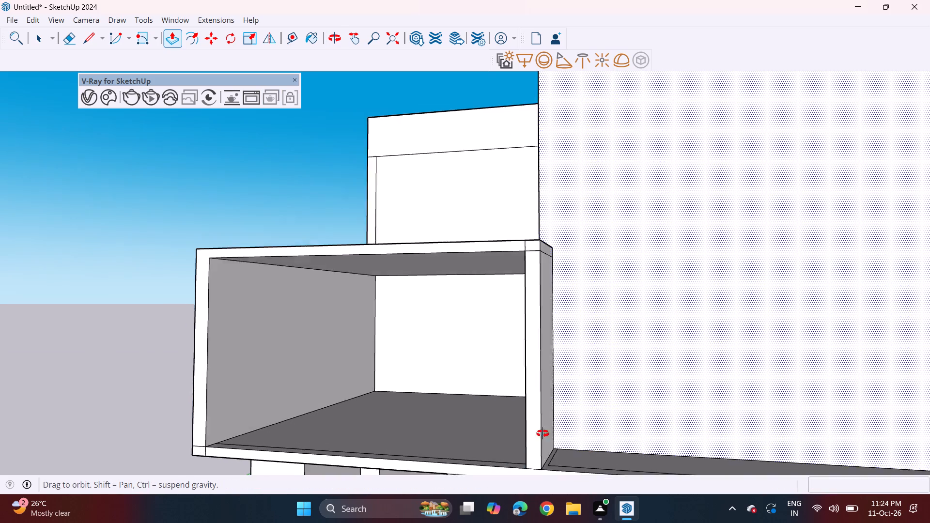
pyautogui.moveTo(542, 433); pyautogui.dragTo(612, 411, button='middle')
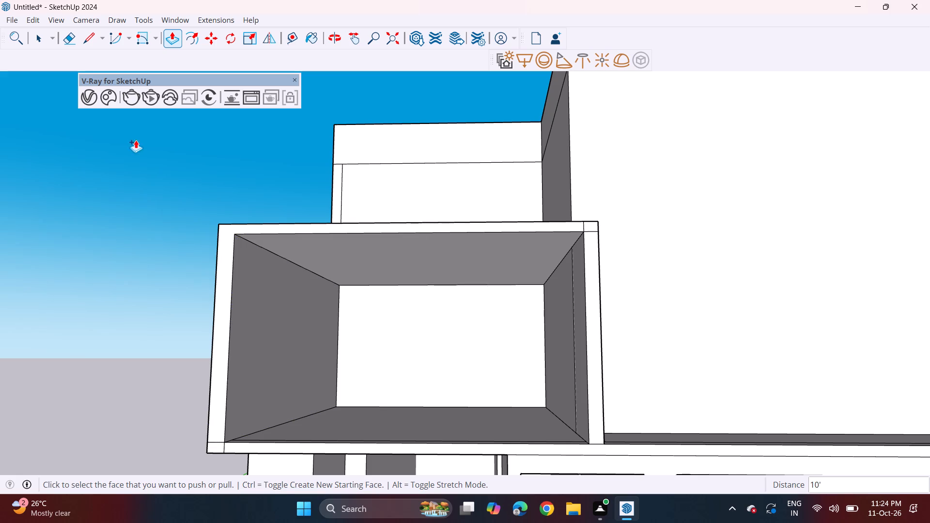
# Draw two closely spaced vertical lines, 10' tall, on the inner face of the outer side wall near the terrace's back wall.
pyautogui.click(87, 39)
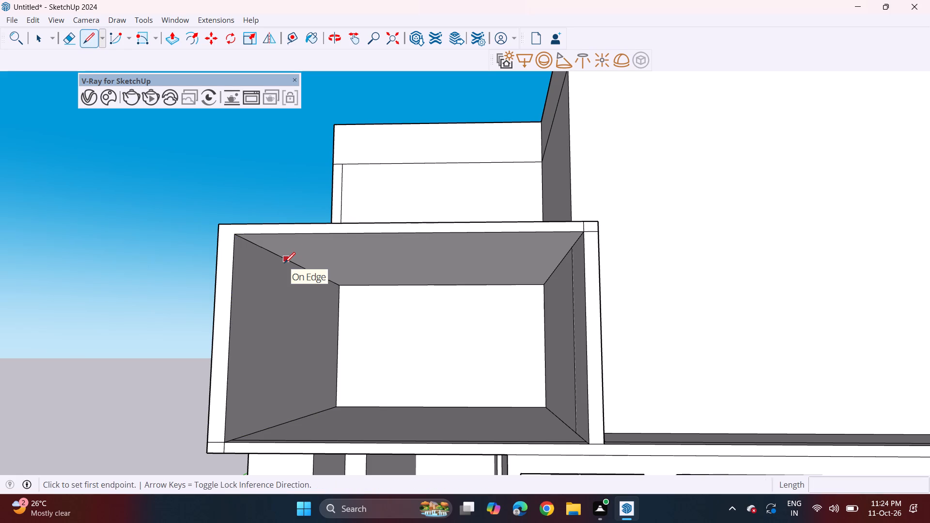
pyautogui.moveTo(295, 274); pyautogui.dragTo(435, 225, button='middle')
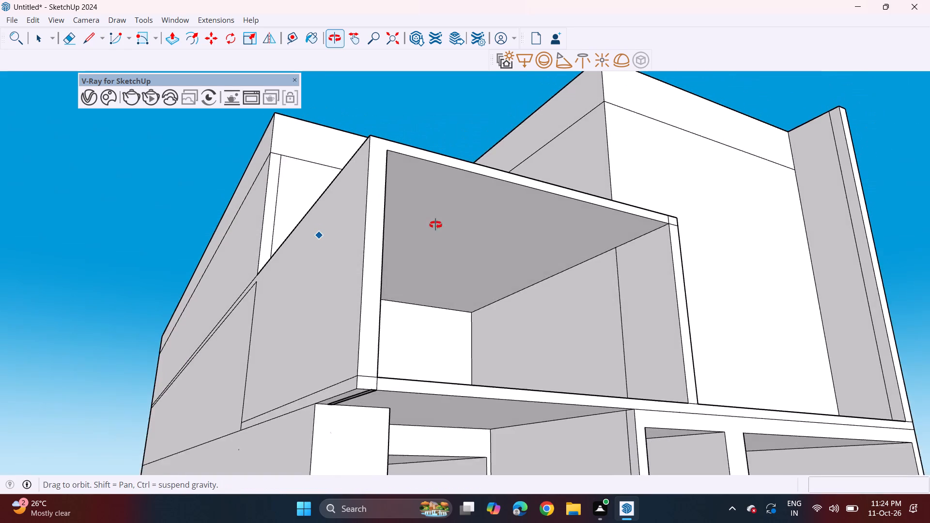
pyautogui.moveTo(435, 225); pyautogui.dragTo(294, 275, button='middle')
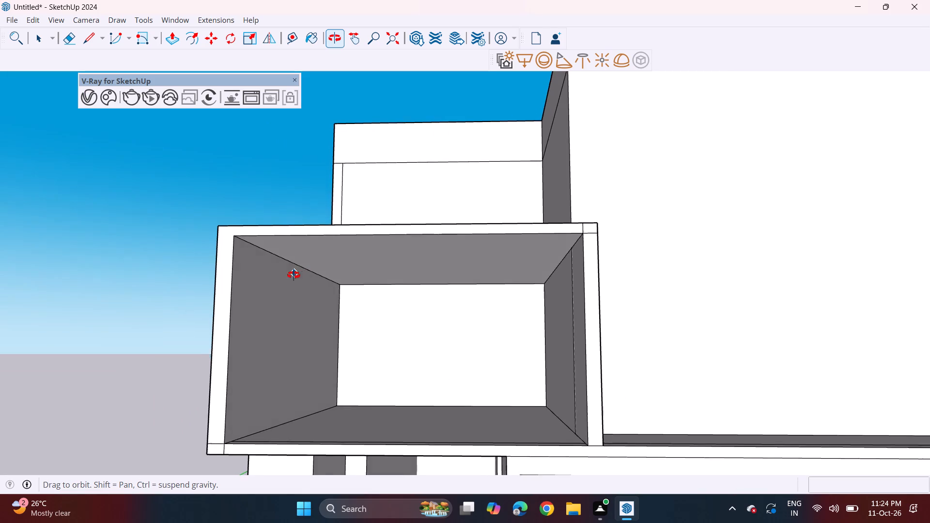
pyautogui.moveTo(294, 275); pyautogui.dragTo(276, 260, button='middle')
pyautogui.scroll(-3, 273, 257)
pyautogui.moveTo(341, 328); pyautogui.dragTo(336, 356, button='middle')
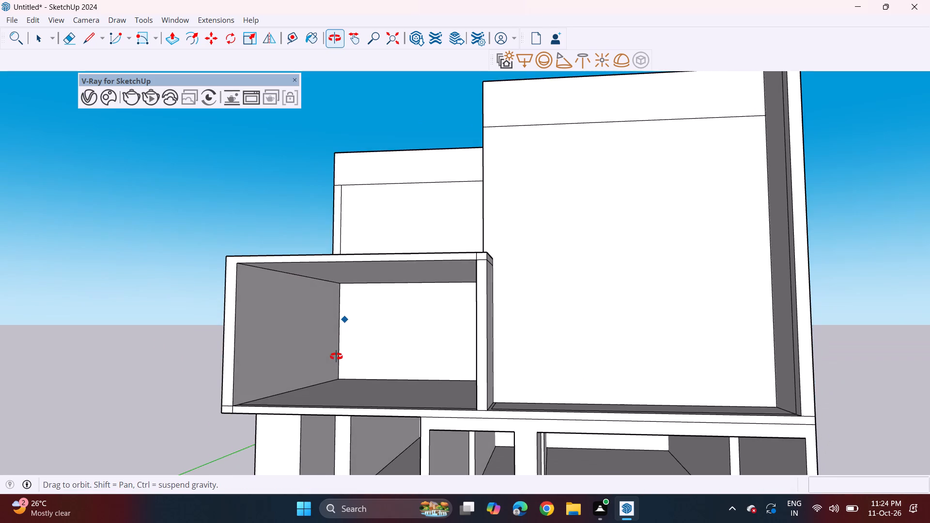
pyautogui.moveTo(336, 356); pyautogui.dragTo(332, 340, button='middle')
pyautogui.moveTo(332, 340); pyautogui.dragTo(331, 352, button='middle')
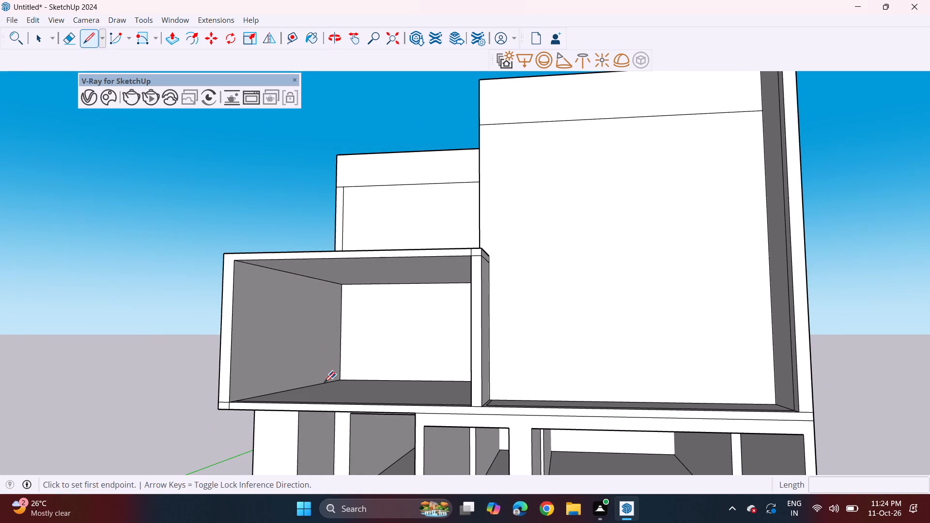
pyautogui.click(320, 385)
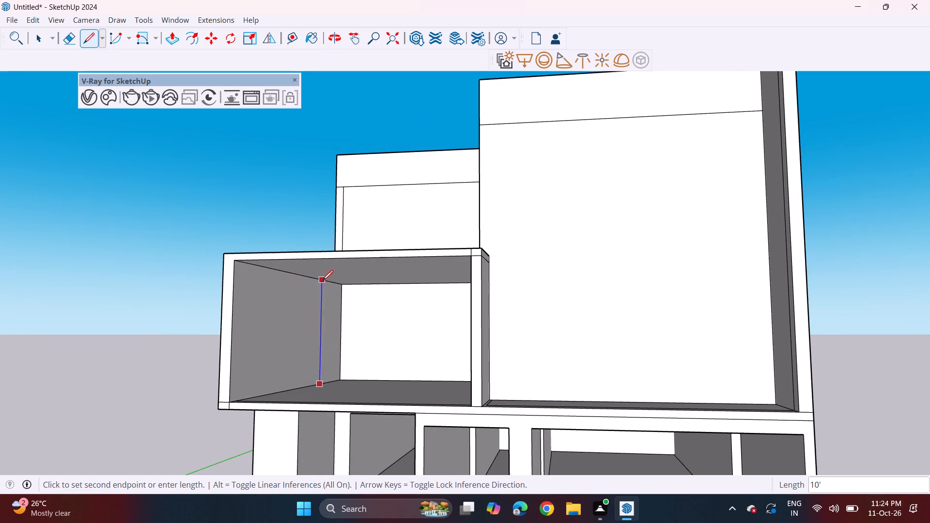
pyautogui.click(322, 281)
pyautogui.click(310, 278)
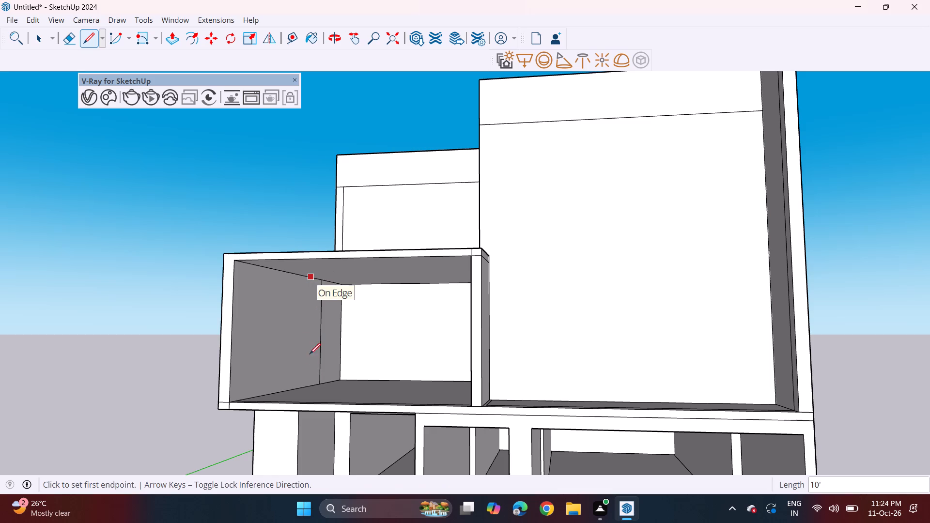
pyautogui.click(309, 384)
# Draw two matching vertical lines, 10' tall, on the opposite inner wall of the terrace near the back wall.
pyautogui.moveTo(323, 385); pyautogui.dragTo(413, 396, button='middle')
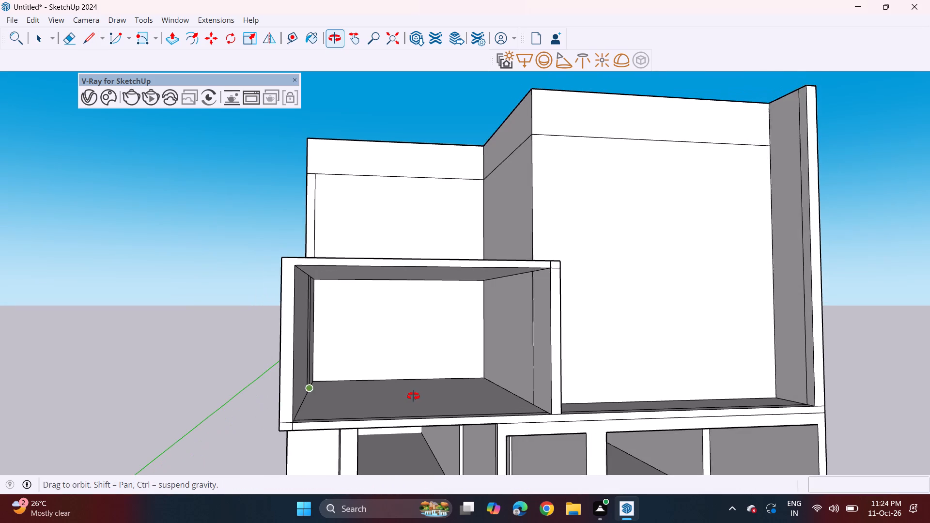
pyautogui.moveTo(413, 396); pyautogui.dragTo(416, 396, button='middle')
pyautogui.moveTo(493, 375); pyautogui.dragTo(483, 395, button='middle')
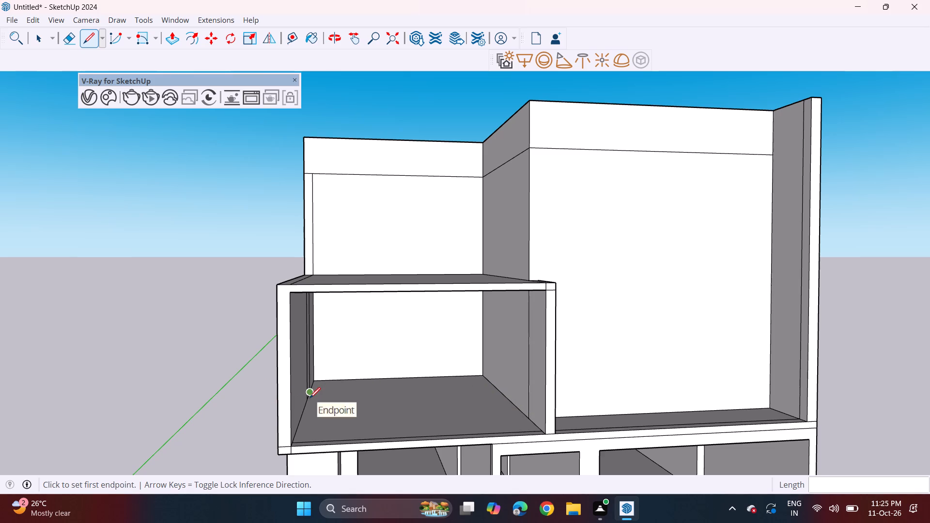
pyautogui.click(498, 395)
pyautogui.moveTo(496, 340); pyautogui.dragTo(515, 275, button='middle')
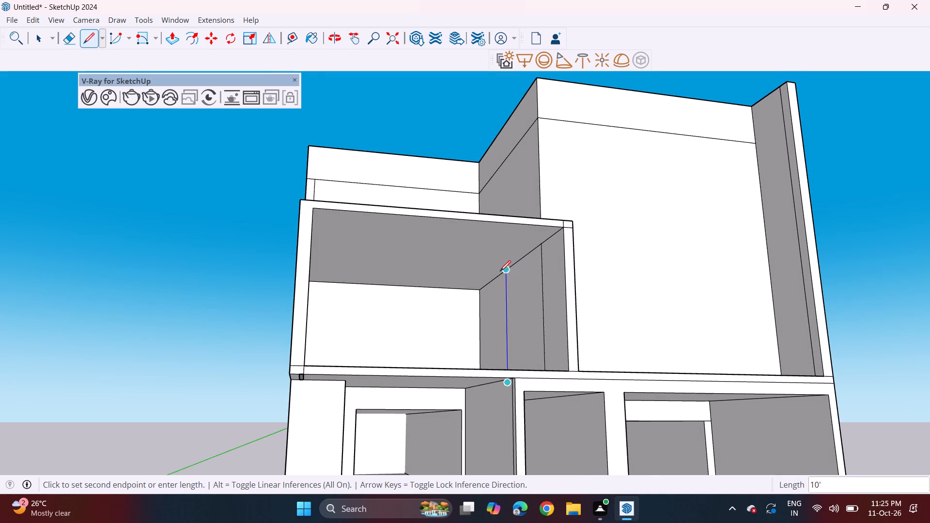
pyautogui.click(501, 272)
pyautogui.moveTo(495, 272); pyautogui.dragTo(505, 301, button='middle')
pyautogui.scroll(3, 498, 286)
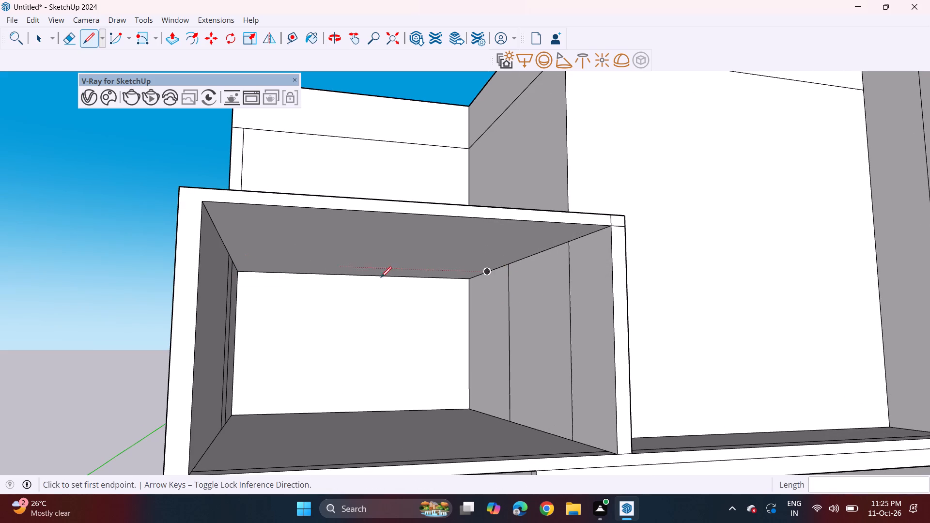
pyautogui.click(483, 269)
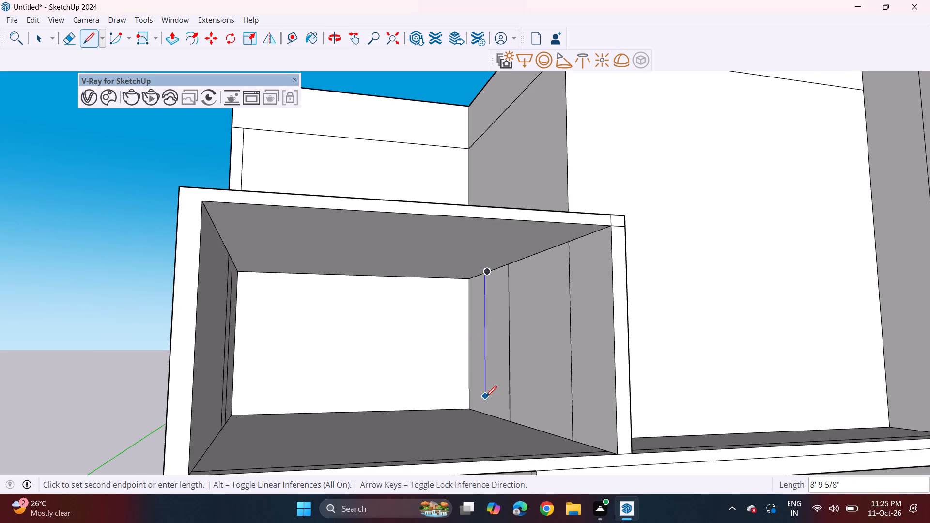
pyautogui.click(490, 411)
# Push/Pull the narrow strips on both inner terrace walls inwards 2' 7 1/16" to form two facing piers.
pyautogui.moveTo(494, 397); pyautogui.dragTo(460, 415, button='middle')
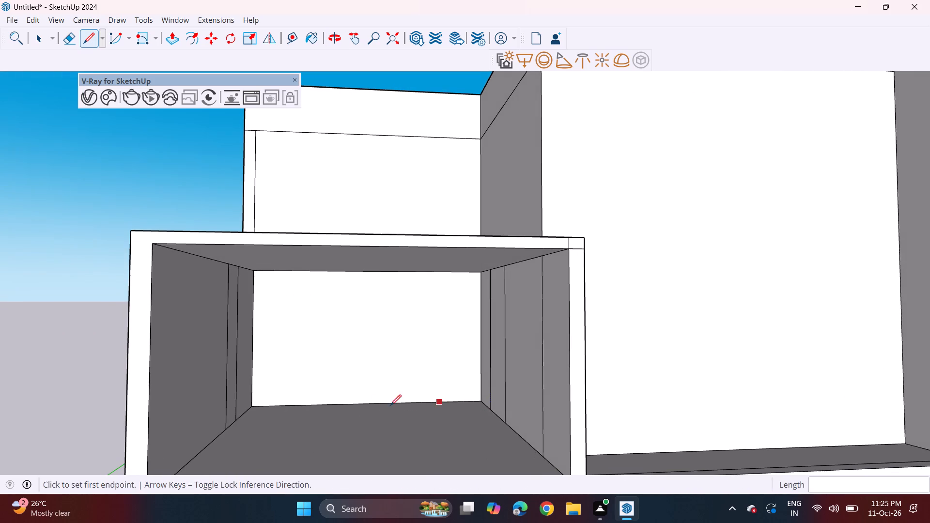
pyautogui.click(170, 40)
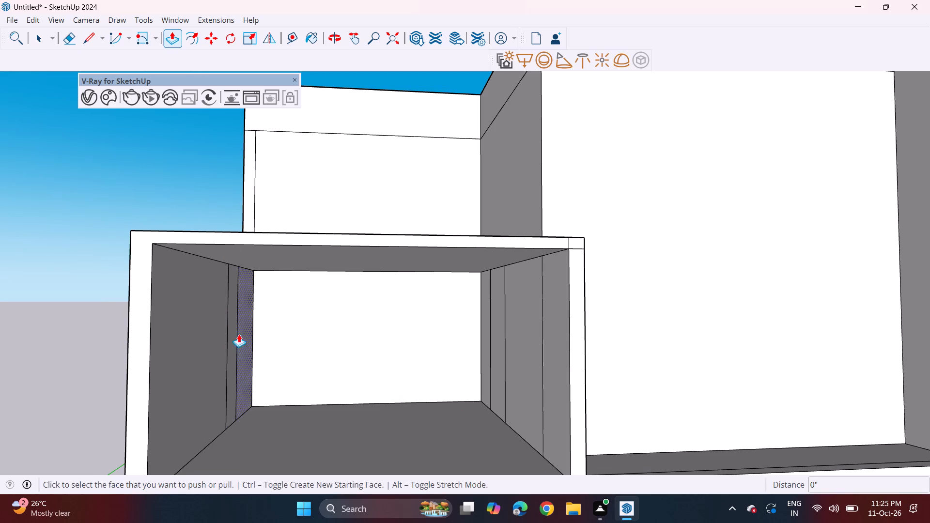
pyautogui.click(236, 338)
pyautogui.click(278, 348)
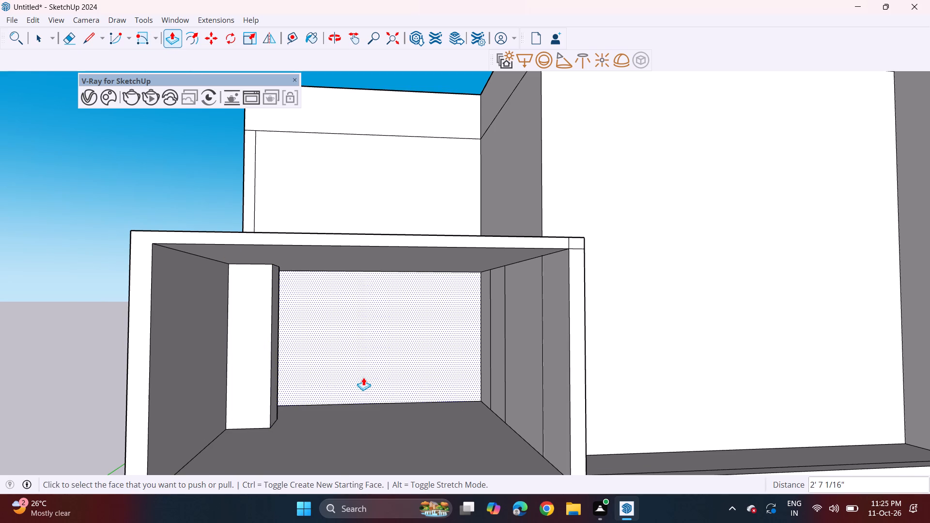
pyautogui.doubleClick(494, 403)
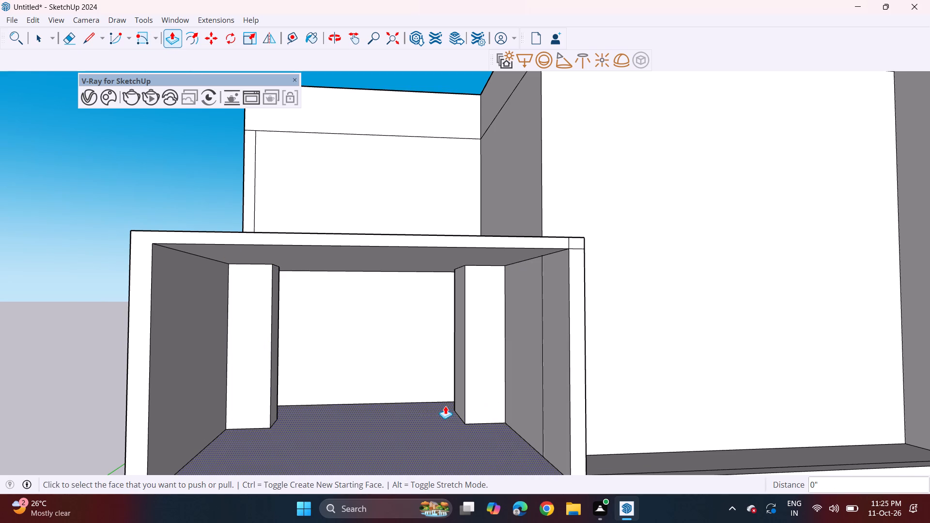
# Draw two parallel lines about 11' 11" long across the terrace ceiling from the outer pier's rear and front corners to the opposite pier.
pyautogui.moveTo(412, 403); pyautogui.dragTo(378, 403, button='middle')
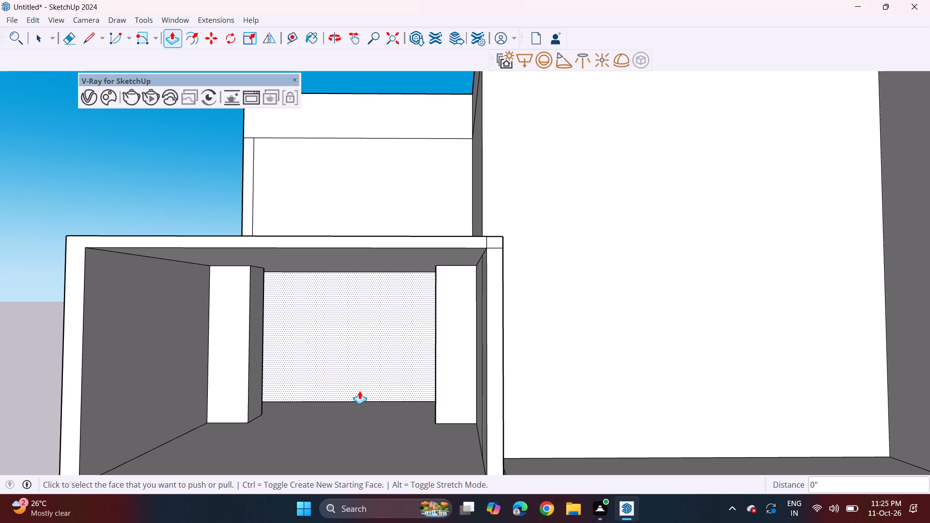
pyautogui.moveTo(287, 295); pyautogui.dragTo(280, 245, button='middle')
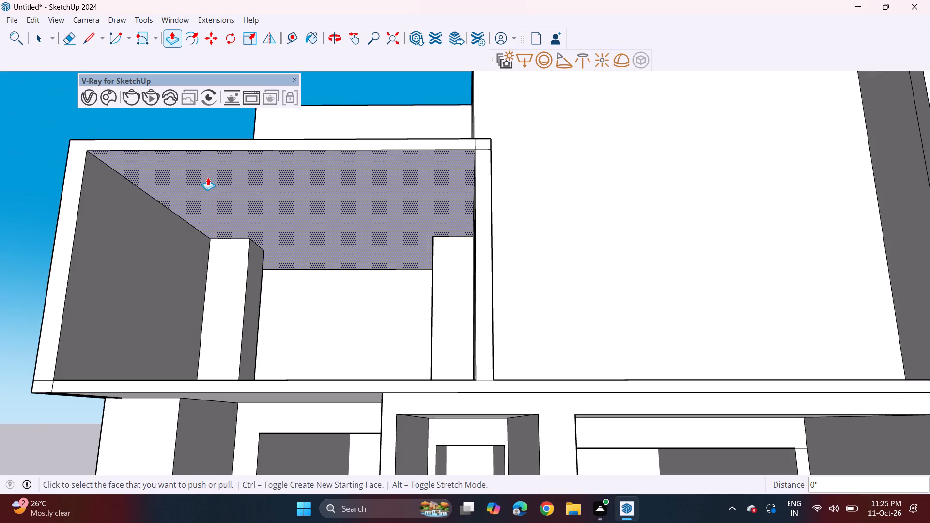
pyautogui.moveTo(236, 289); pyautogui.dragTo(247, 351, button='middle')
pyautogui.moveTo(242, 328); pyautogui.dragTo(258, 284, button='middle')
pyautogui.scroll(1, 258, 284)
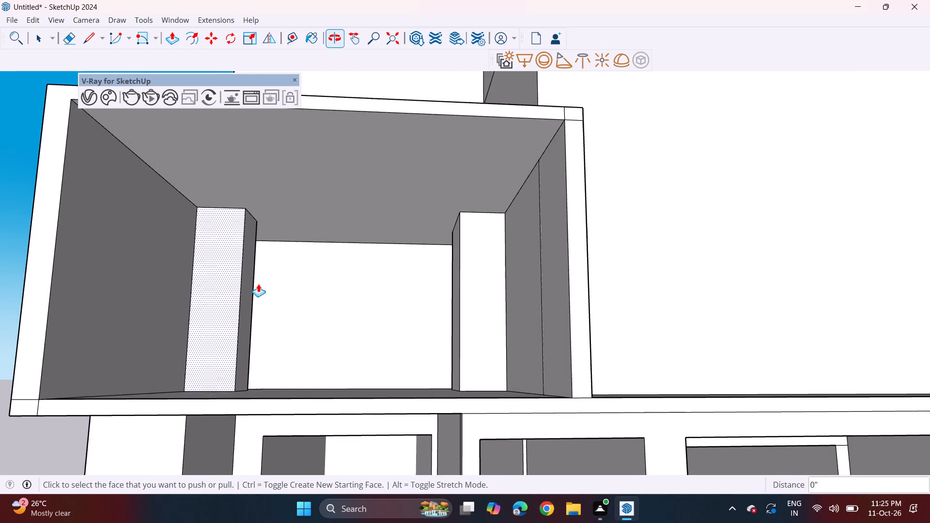
pyautogui.moveTo(258, 282); pyautogui.dragTo(274, 349, button='middle')
pyautogui.moveTo(276, 350); pyautogui.dragTo(275, 312, button='middle')
pyautogui.click(89, 41)
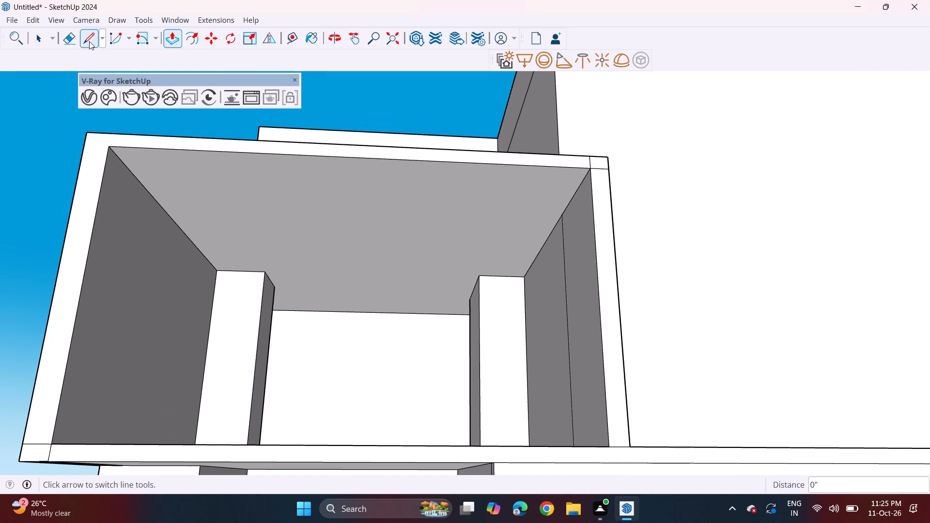
pyautogui.click(279, 288)
pyautogui.hotkey('ctrl', 'z')
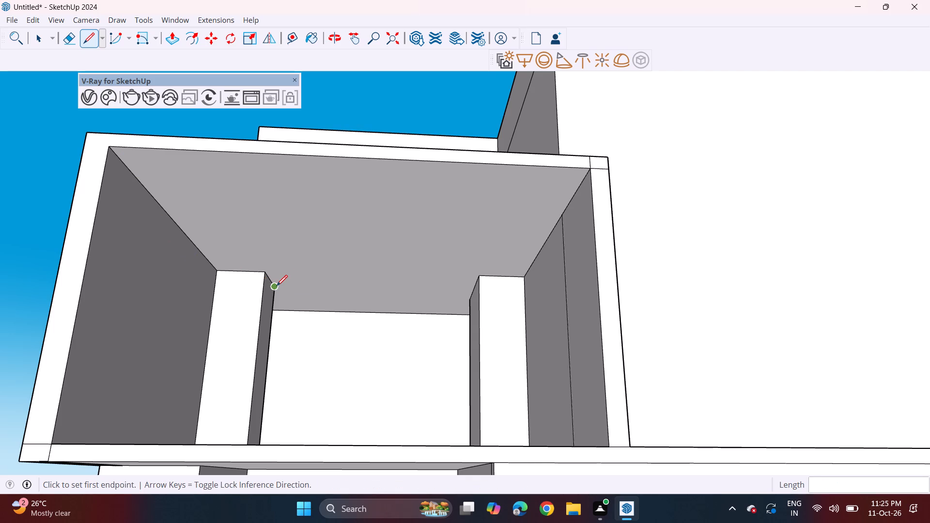
pyautogui.click(277, 286)
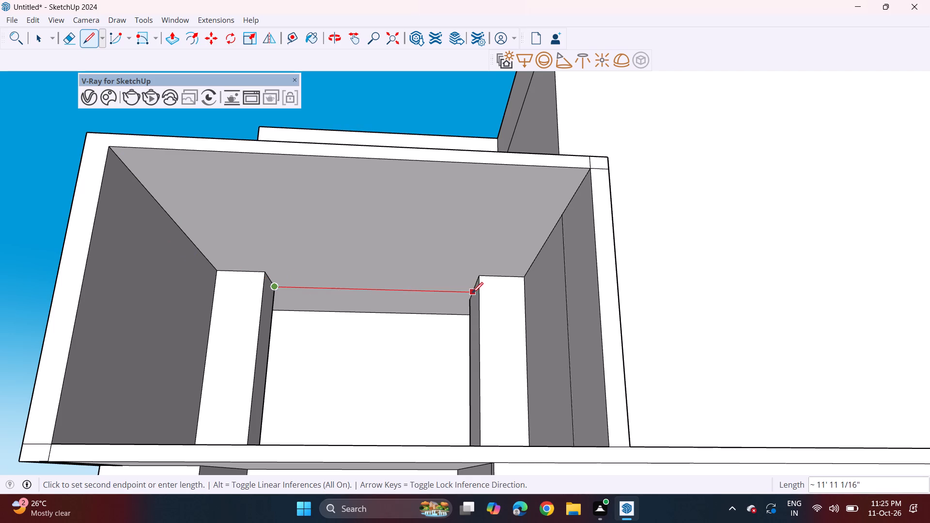
pyautogui.click(472, 290)
pyautogui.click(268, 272)
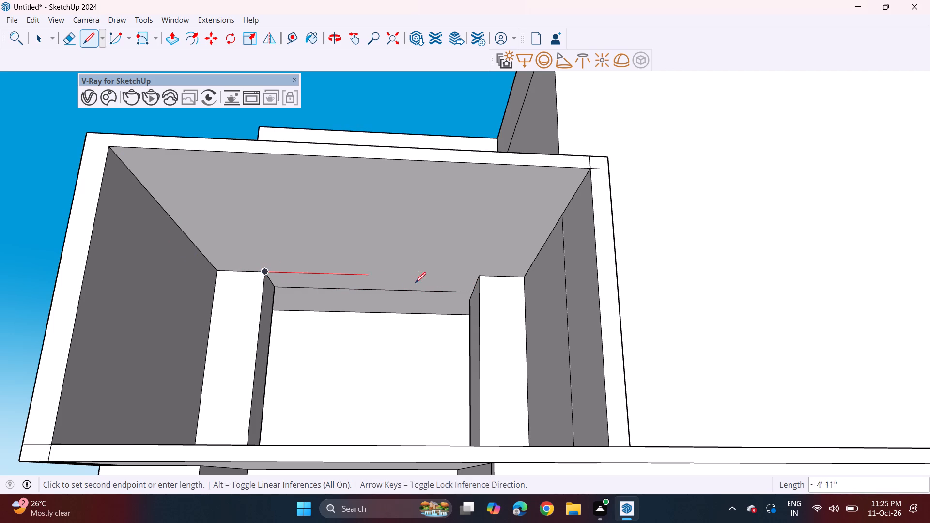
pyautogui.click(478, 276)
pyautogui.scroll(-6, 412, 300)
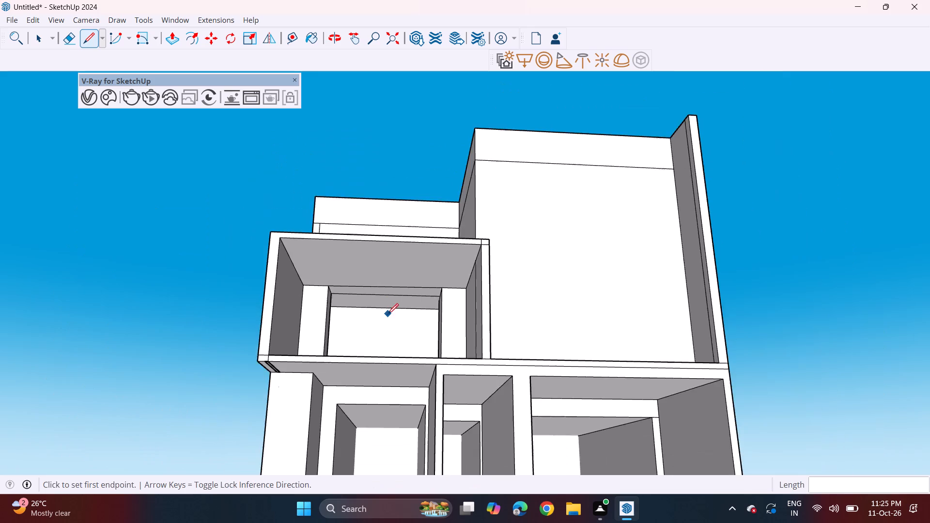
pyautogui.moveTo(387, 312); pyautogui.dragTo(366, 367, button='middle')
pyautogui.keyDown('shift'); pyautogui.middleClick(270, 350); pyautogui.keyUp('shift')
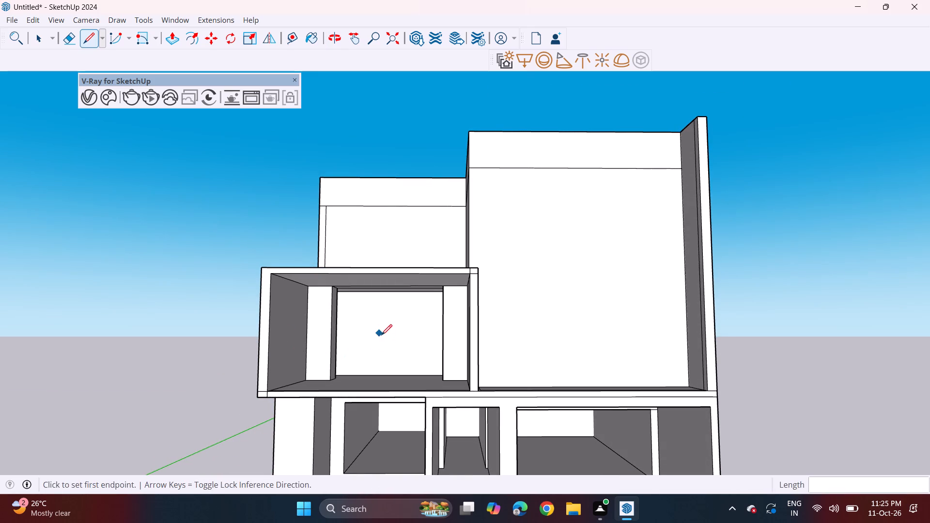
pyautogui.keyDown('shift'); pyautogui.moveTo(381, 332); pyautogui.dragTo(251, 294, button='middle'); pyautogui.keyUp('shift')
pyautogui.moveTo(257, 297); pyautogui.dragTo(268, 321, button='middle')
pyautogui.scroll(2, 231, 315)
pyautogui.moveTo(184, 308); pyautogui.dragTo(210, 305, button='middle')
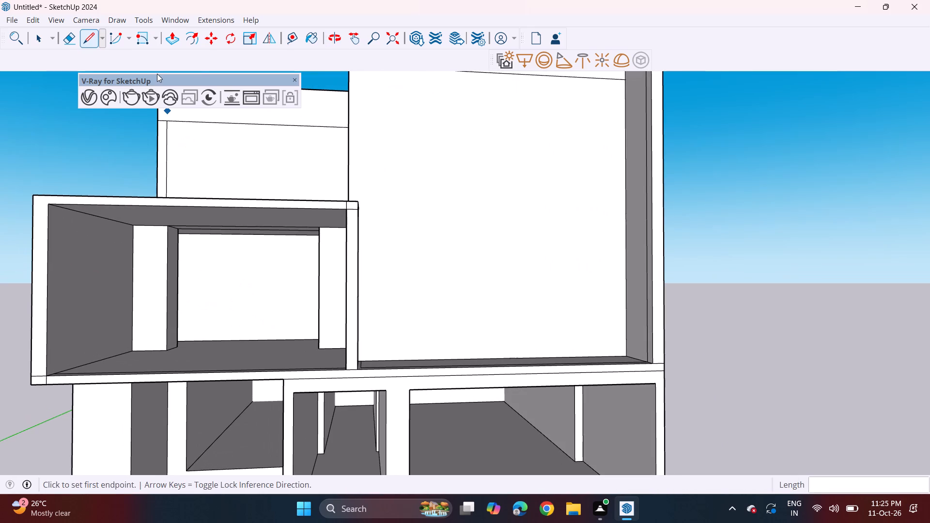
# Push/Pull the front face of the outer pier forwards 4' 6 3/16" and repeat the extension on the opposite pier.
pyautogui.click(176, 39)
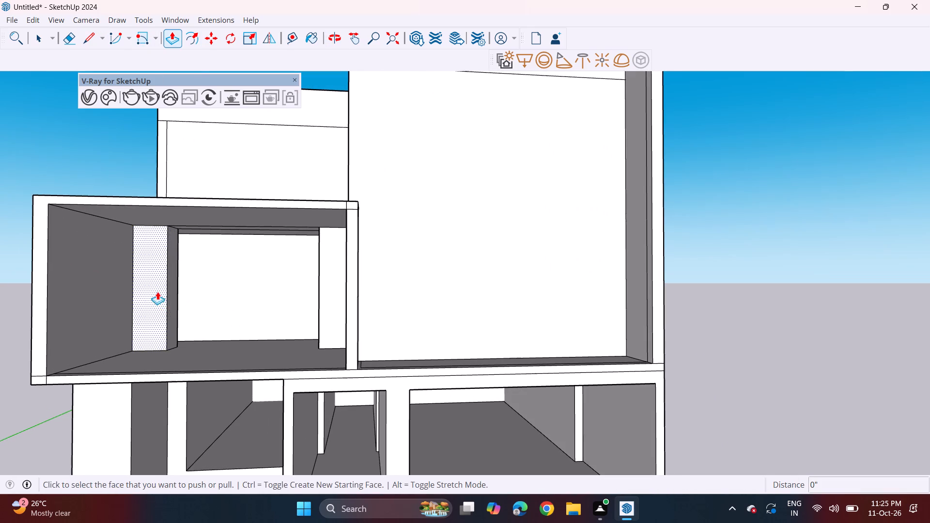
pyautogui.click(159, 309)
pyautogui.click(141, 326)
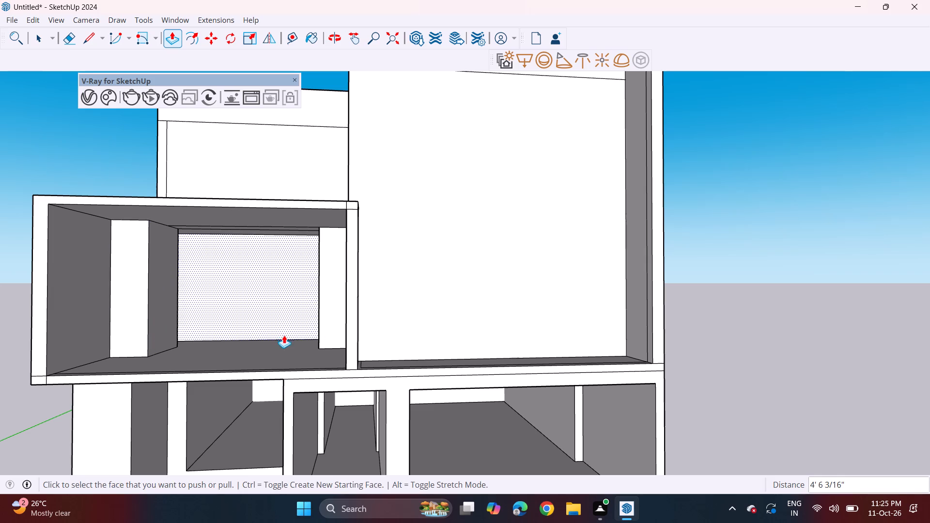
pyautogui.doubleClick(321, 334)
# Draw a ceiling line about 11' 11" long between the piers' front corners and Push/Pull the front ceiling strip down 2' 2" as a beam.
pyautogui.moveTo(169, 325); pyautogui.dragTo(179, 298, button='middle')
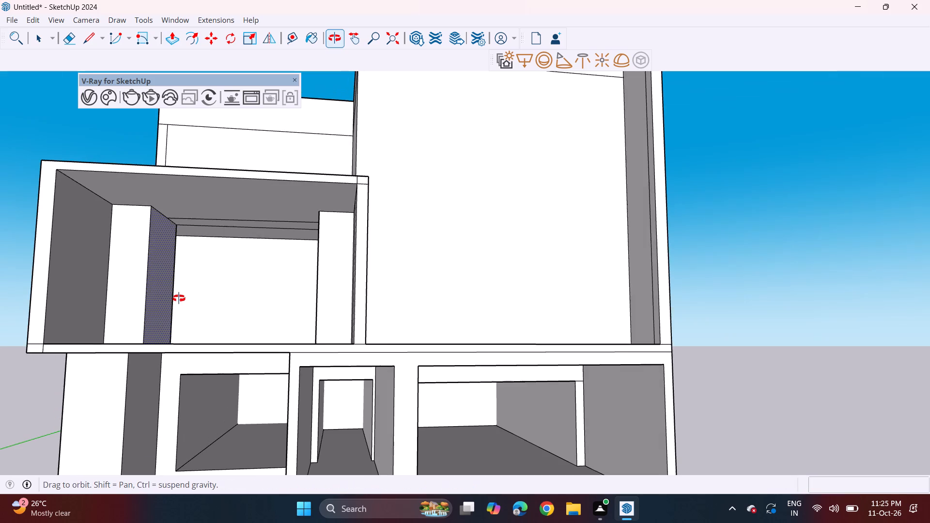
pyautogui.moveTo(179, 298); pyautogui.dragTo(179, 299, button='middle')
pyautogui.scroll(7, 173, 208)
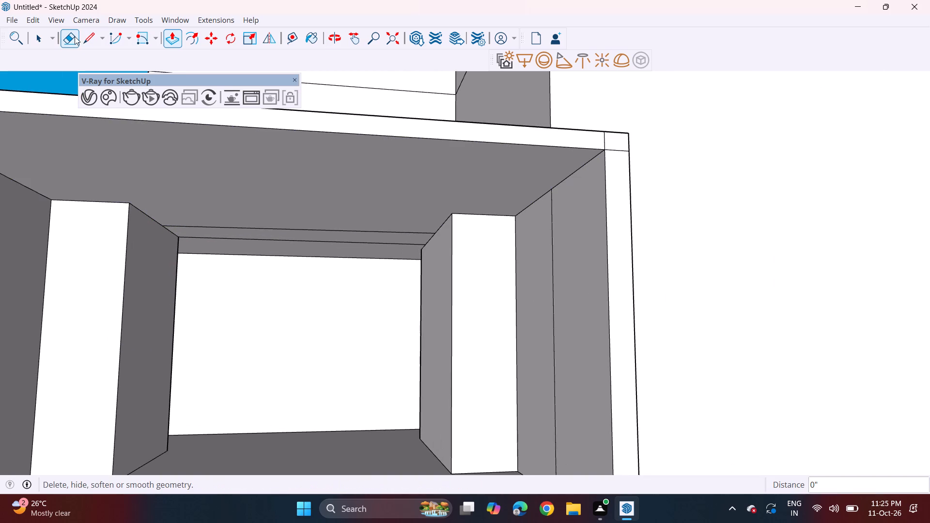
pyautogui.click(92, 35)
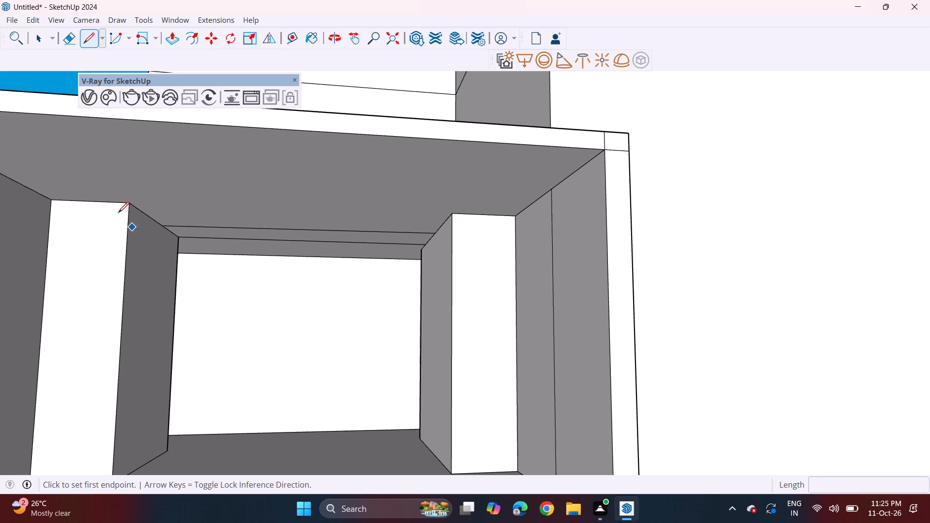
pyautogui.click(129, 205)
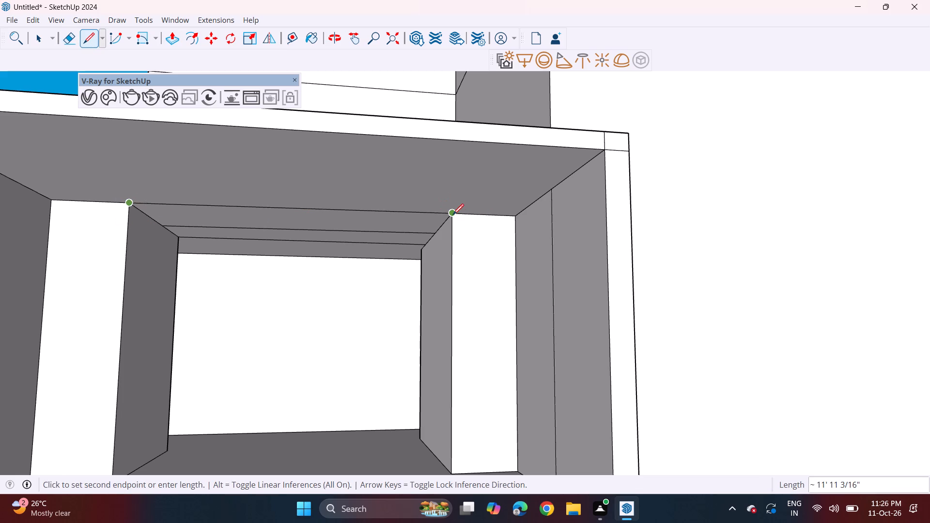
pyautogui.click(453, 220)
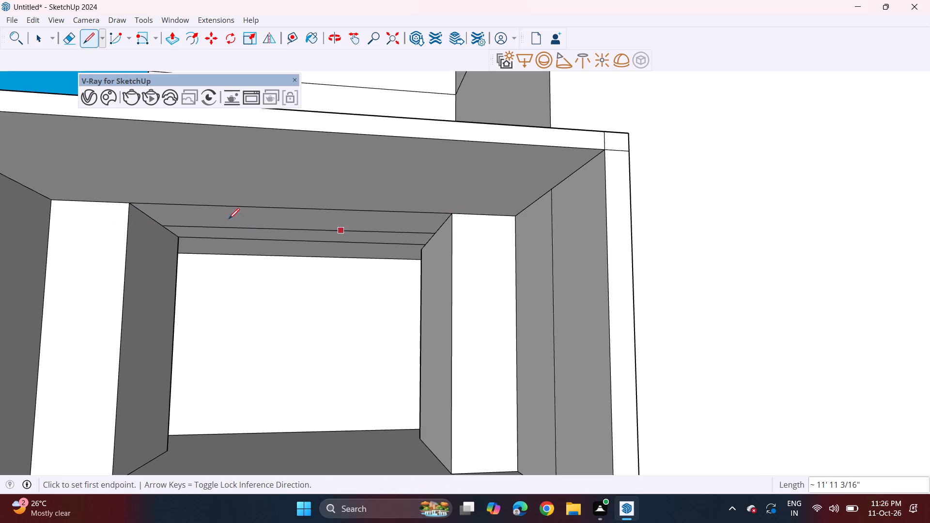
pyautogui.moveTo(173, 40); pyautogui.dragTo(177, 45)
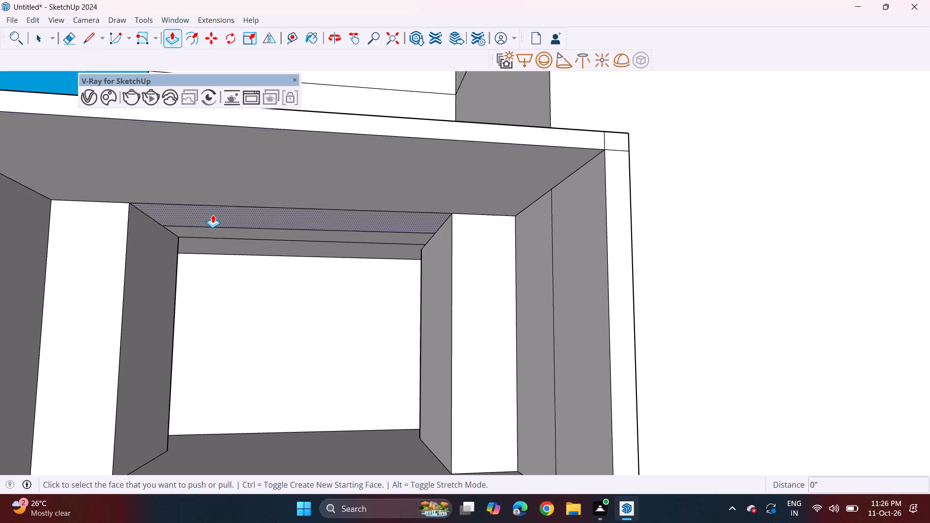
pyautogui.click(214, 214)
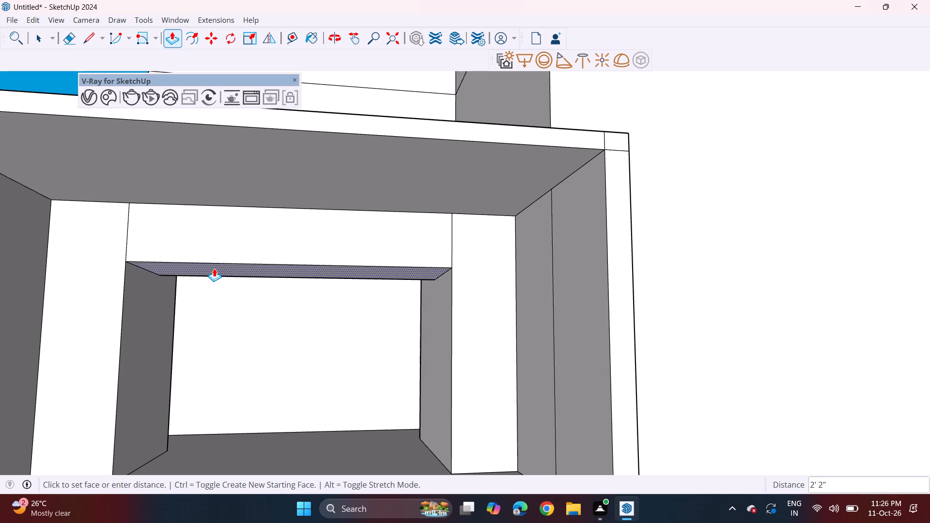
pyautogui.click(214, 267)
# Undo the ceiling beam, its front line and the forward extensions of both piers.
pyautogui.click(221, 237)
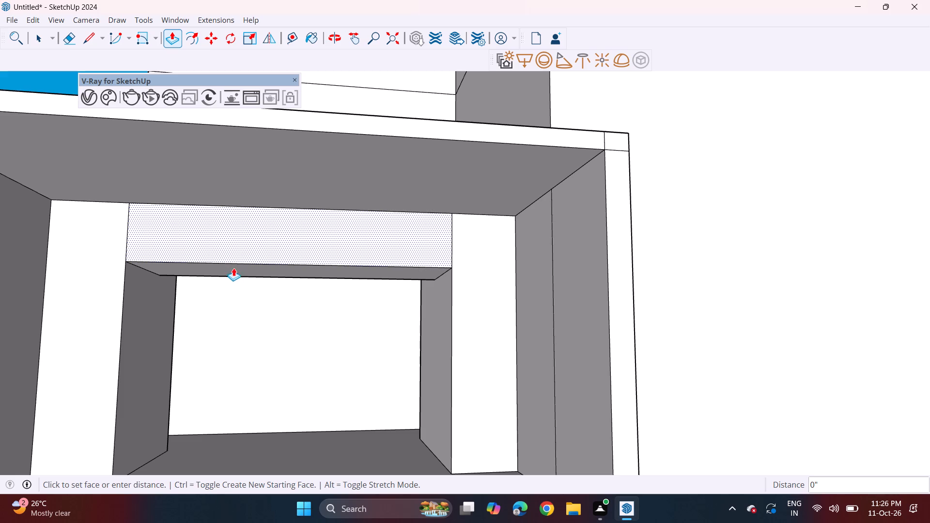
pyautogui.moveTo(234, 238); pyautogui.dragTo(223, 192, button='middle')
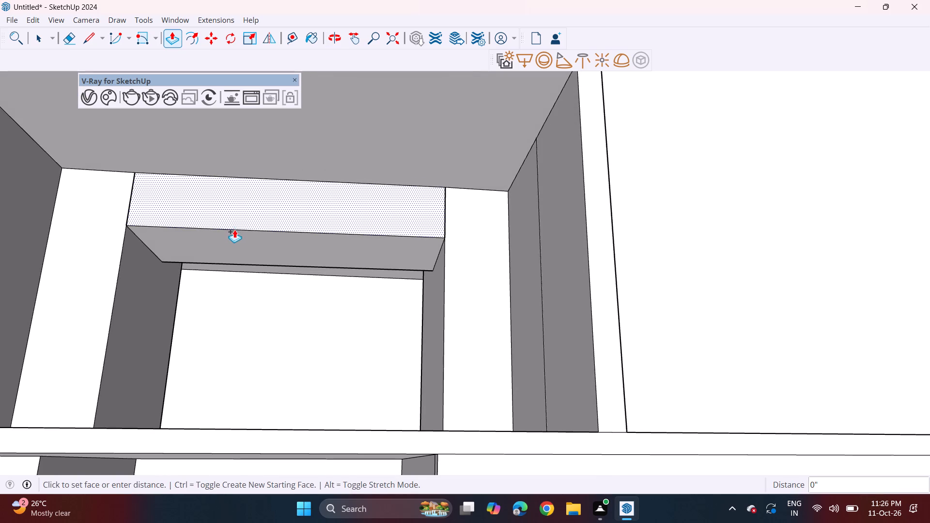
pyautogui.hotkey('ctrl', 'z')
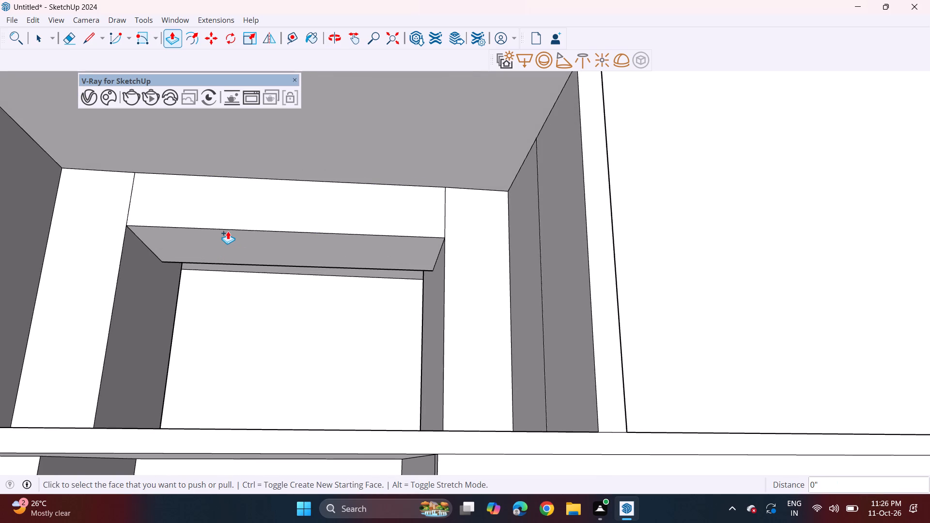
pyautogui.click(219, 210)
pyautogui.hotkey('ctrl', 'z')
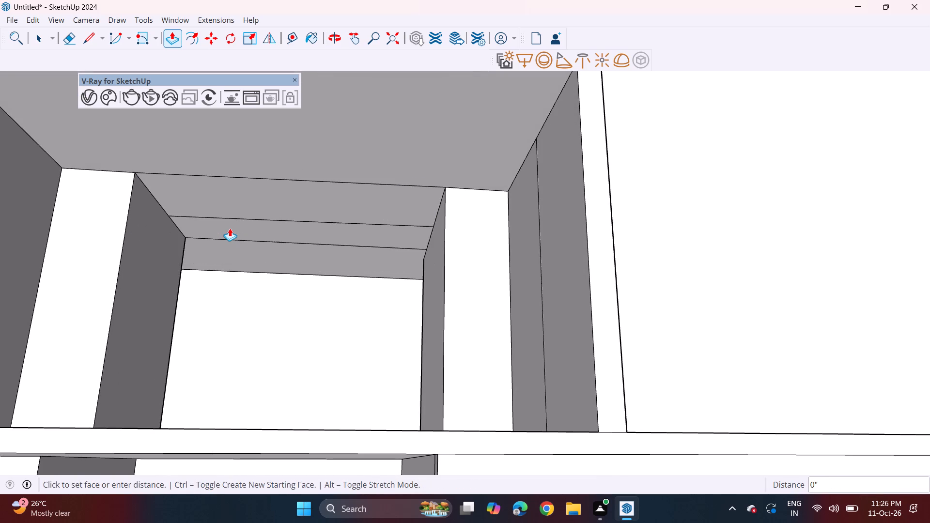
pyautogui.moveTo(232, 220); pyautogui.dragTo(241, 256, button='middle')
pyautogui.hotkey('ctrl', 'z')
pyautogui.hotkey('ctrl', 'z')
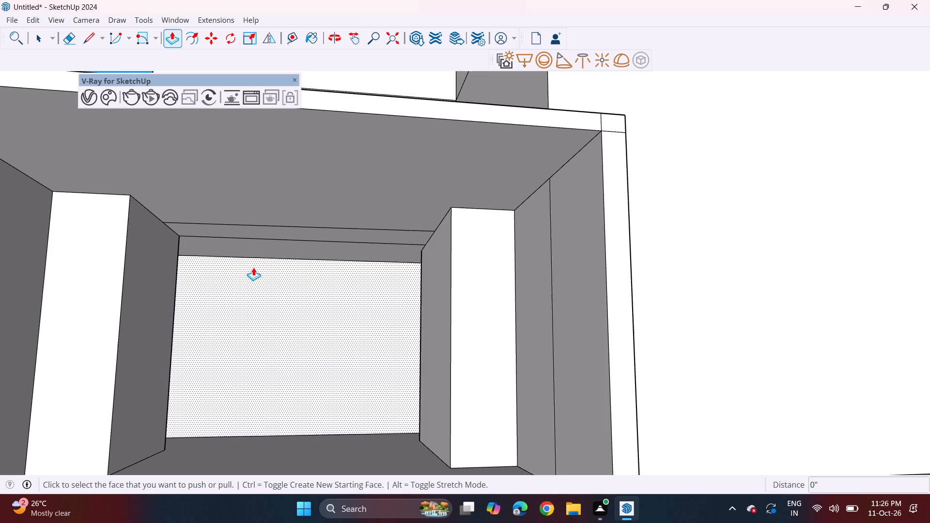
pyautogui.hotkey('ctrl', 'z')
# Undo the remaining ceiling lines, both terrace piers and the four vertical lines they were built from.
pyautogui.hotkey('ctrl', 'z')
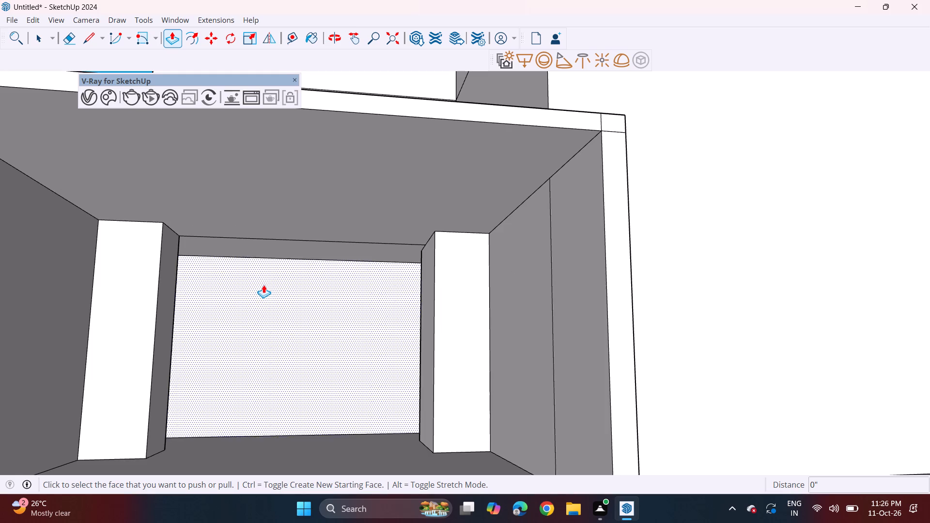
pyautogui.hotkey('ctrl', 'z')
pyautogui.hotkey('ctrl', 'z')
pyautogui.hotkey('ctrl', 'z')
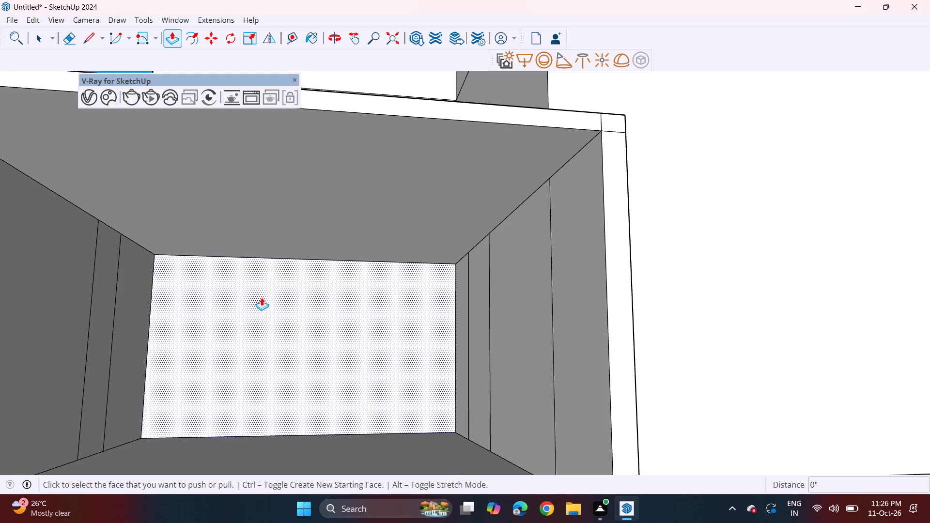
pyautogui.hotkey('ctrl', 'z')
pyautogui.hotkey('ctrl', 'z')
pyautogui.hotkey('ctrl', 'z')
pyautogui.hotkey('ctrl', 'z')
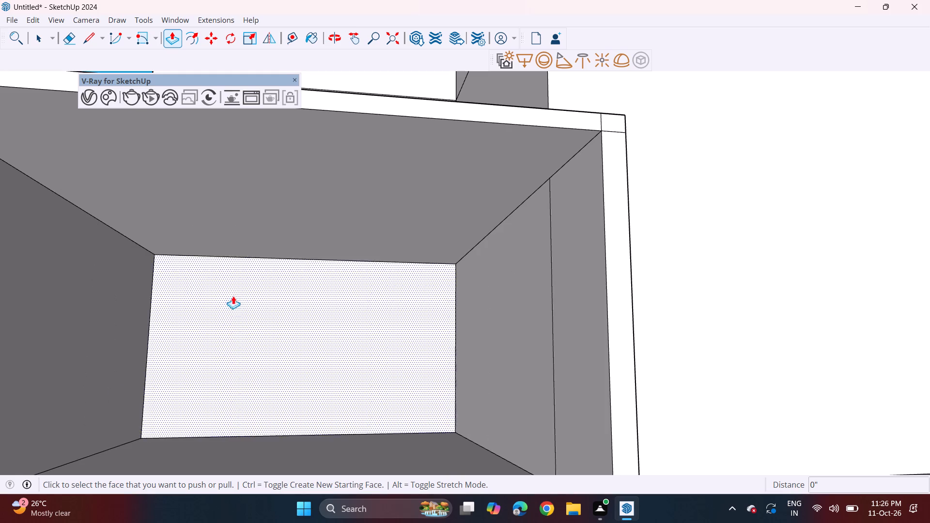
# Draw two vertical lines, 10' tall, on the inner face of the terrace's outer side wall, further forward from the back wall.
pyautogui.click(96, 41)
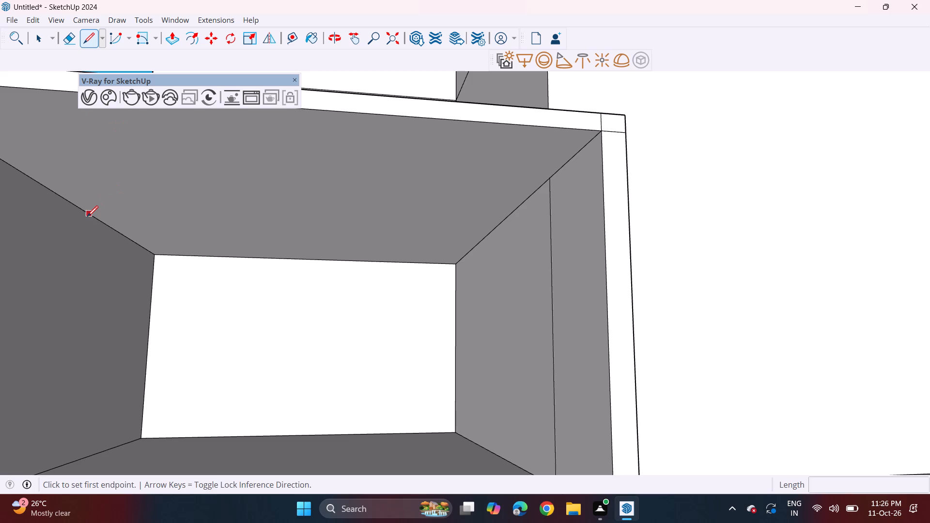
pyautogui.click(87, 215)
pyautogui.click(71, 464)
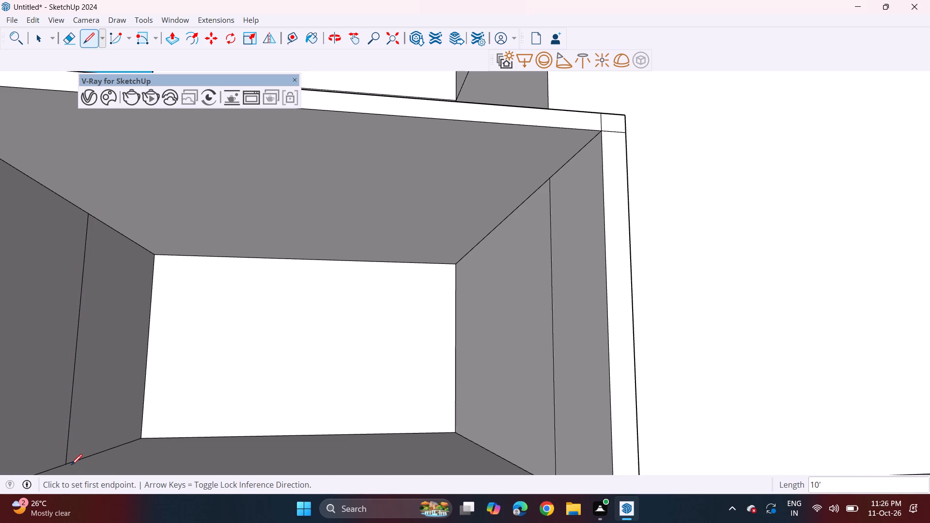
pyautogui.scroll(-4, 70, 437)
pyautogui.keyDown('shift'); pyautogui.moveTo(83, 436); pyautogui.dragTo(160, 413, button='middle'); pyautogui.keyUp('shift')
pyautogui.moveTo(157, 405); pyautogui.dragTo(158, 405, button='middle')
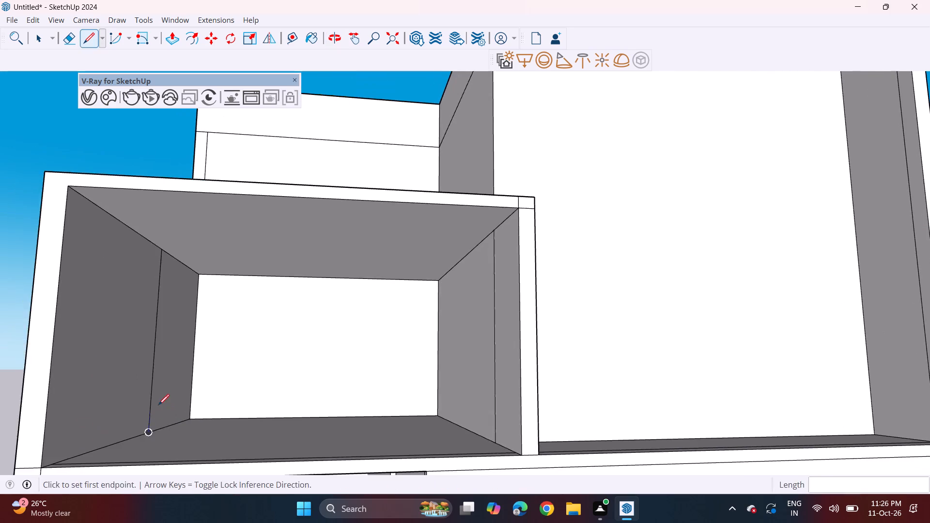
pyautogui.moveTo(158, 405); pyautogui.dragTo(134, 449, button='middle')
pyautogui.click(148, 444)
pyautogui.moveTo(139, 378); pyautogui.dragTo(142, 280, button='middle')
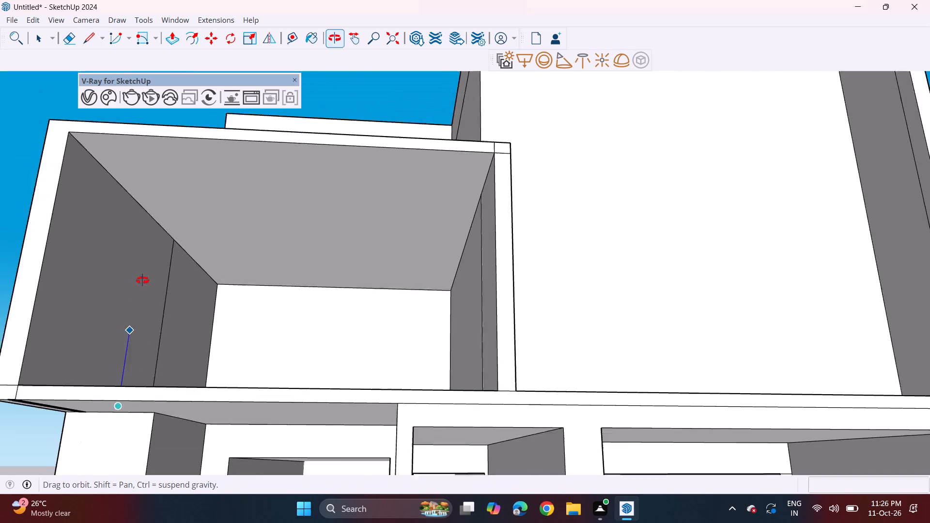
pyautogui.moveTo(142, 280); pyautogui.dragTo(144, 275, button='middle')
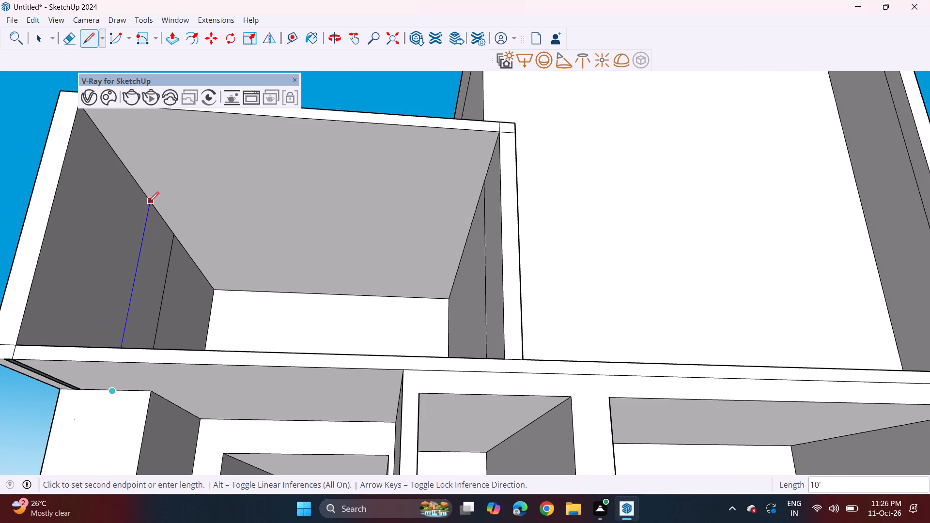
pyautogui.click(148, 201)
# Draw two parallel lines about 17' 1" long across the terrace floor from the feet of the vertical lines to the opposite wall.
pyautogui.moveTo(144, 257); pyautogui.dragTo(175, 351, button='middle')
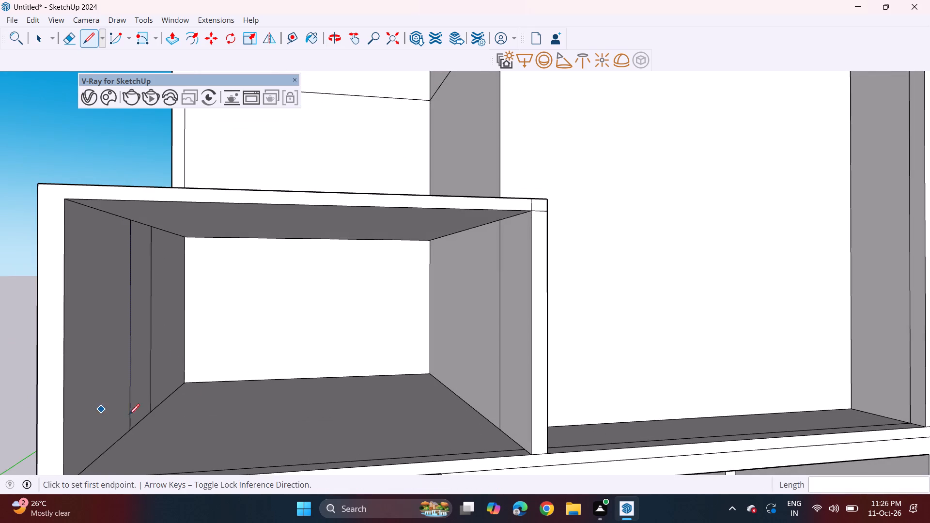
pyautogui.click(134, 431)
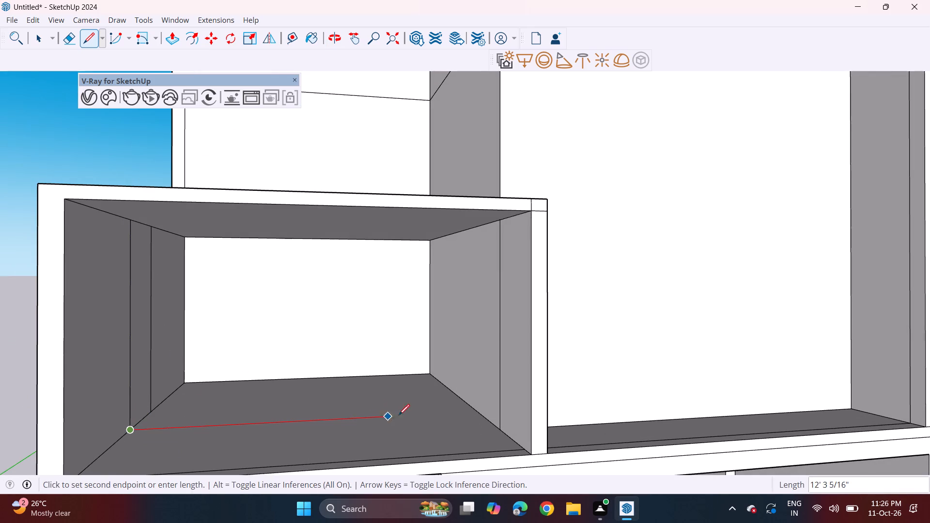
pyautogui.click(476, 407)
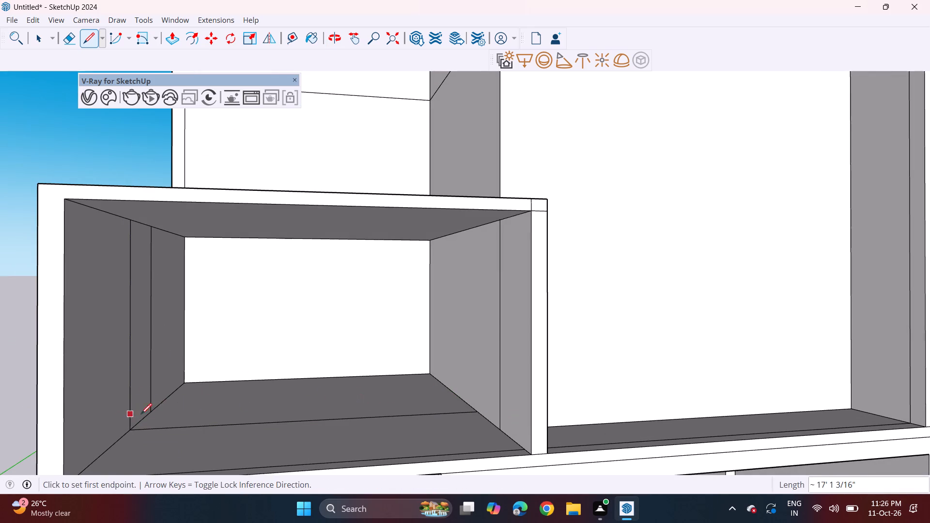
pyautogui.click(156, 410)
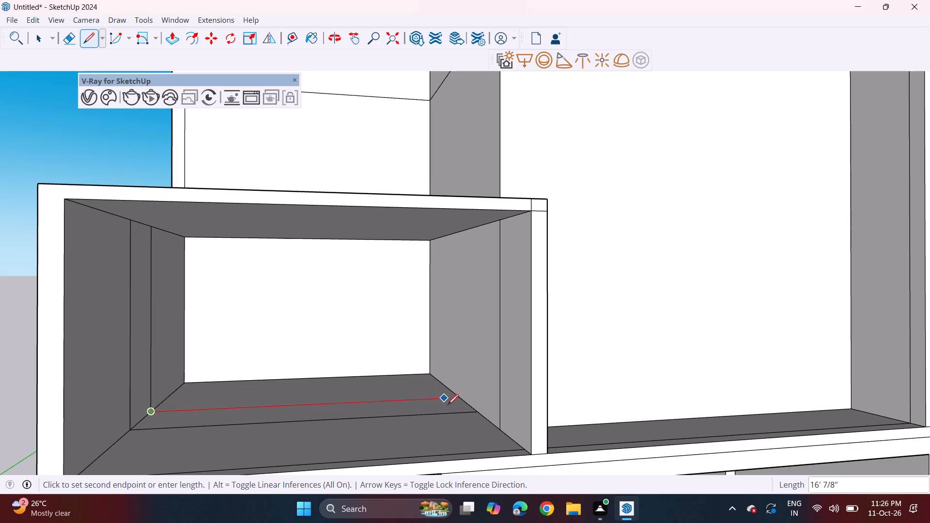
pyautogui.click(462, 401)
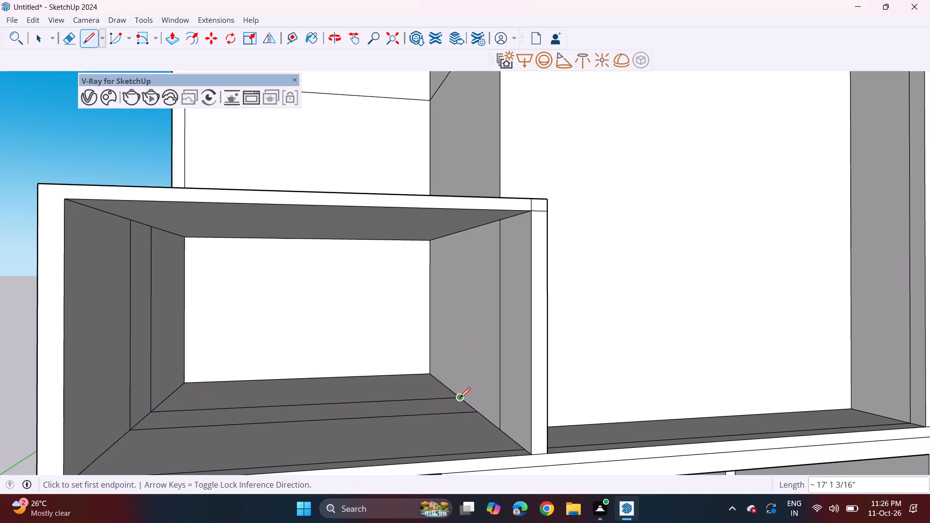
# Draw two matching vertical lines, 10' tall, on the opposite inner wall from the ends of the floor lines to the ceiling.
pyautogui.click(460, 399)
pyautogui.click(457, 233)
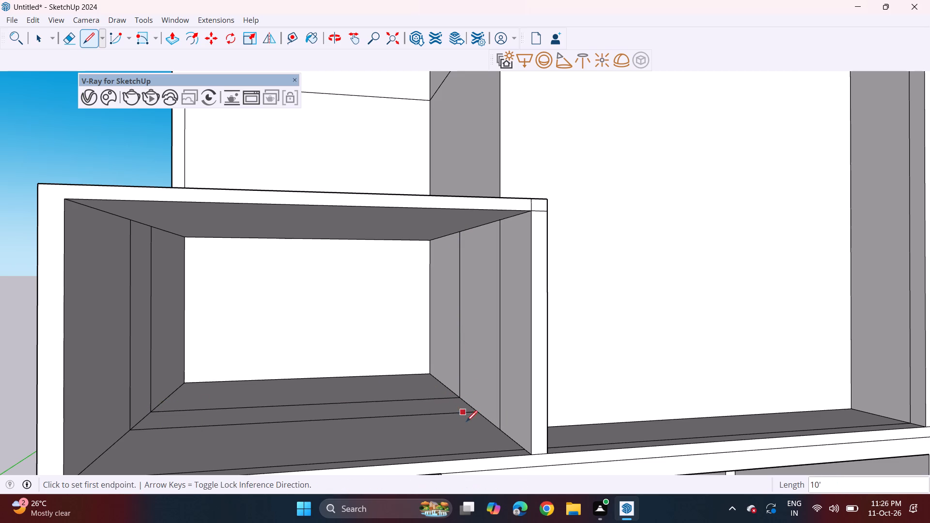
pyautogui.click(477, 410)
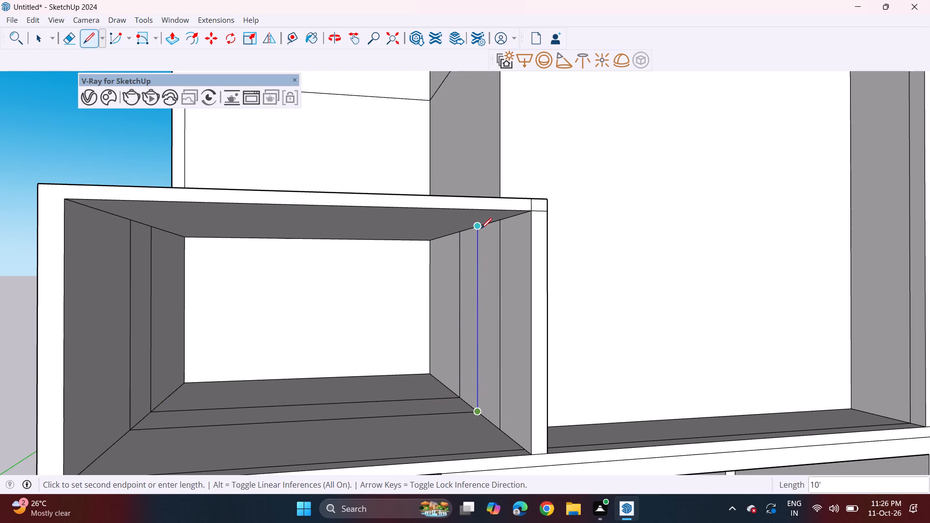
pyautogui.click(481, 229)
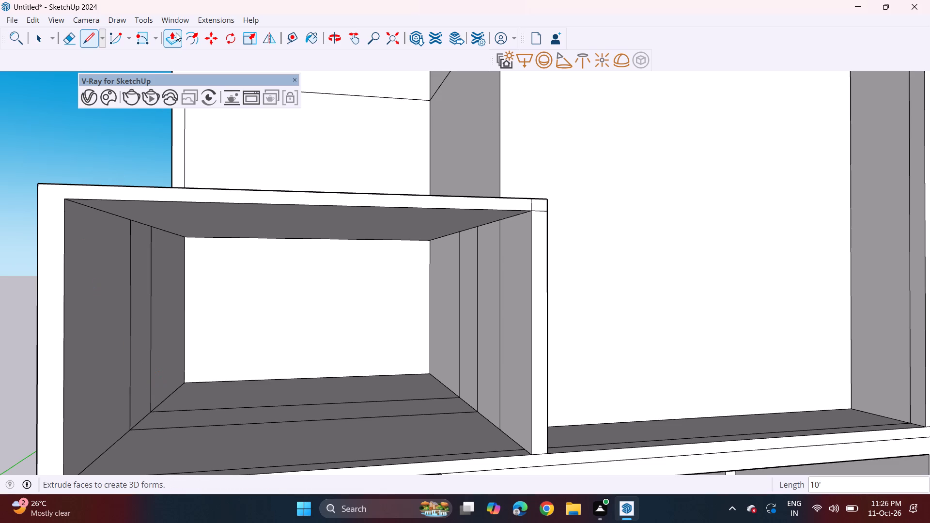
# Push/Pull the outer wall's strip inwards 2' and the opposite wall's strip inwards 2' 3 1/16" to form two facing piers.
pyautogui.click(176, 32)
pyautogui.moveTo(197, 255); pyautogui.dragTo(186, 265, button='middle')
pyautogui.click(131, 355)
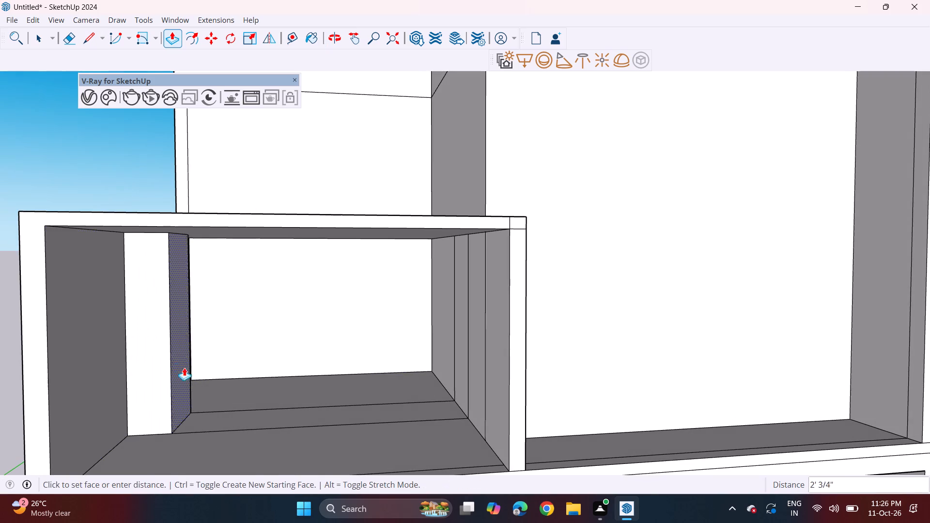
pyautogui.click(174, 369)
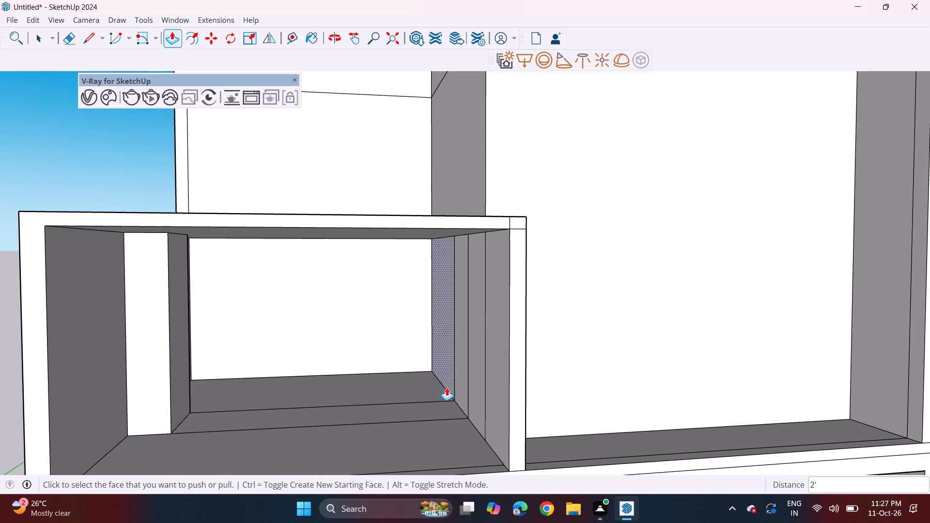
pyautogui.click(463, 387)
pyautogui.click(465, 391)
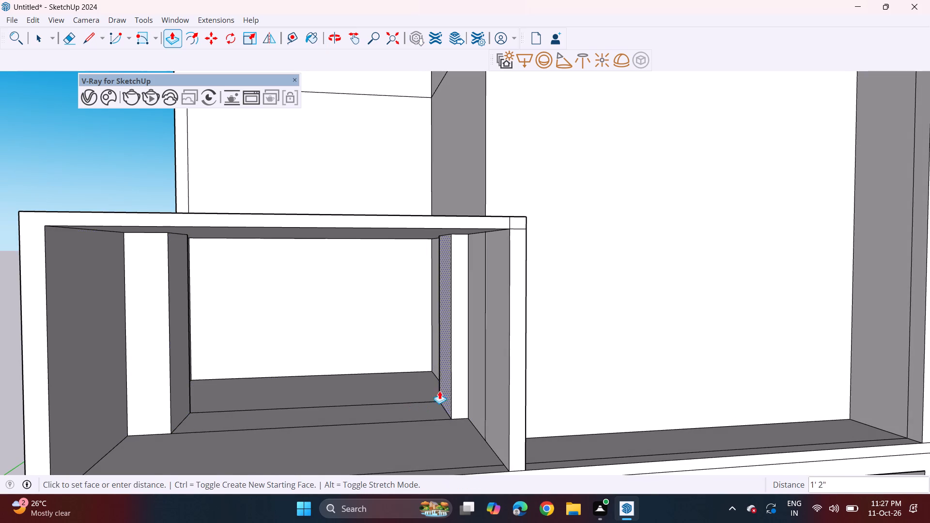
pyautogui.click(425, 394)
pyautogui.moveTo(406, 385); pyautogui.dragTo(400, 364, button='middle')
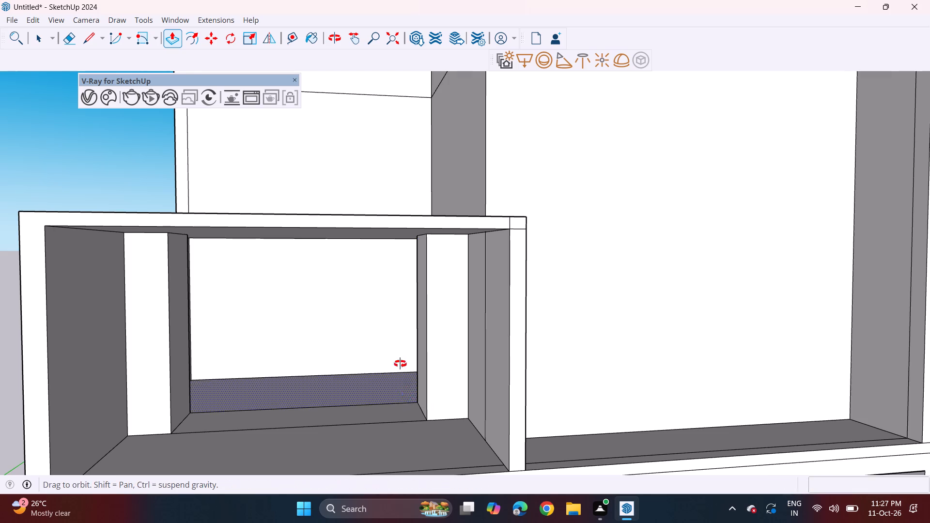
pyautogui.moveTo(400, 364); pyautogui.dragTo(389, 327, button='middle')
pyautogui.scroll(1, 163, 188)
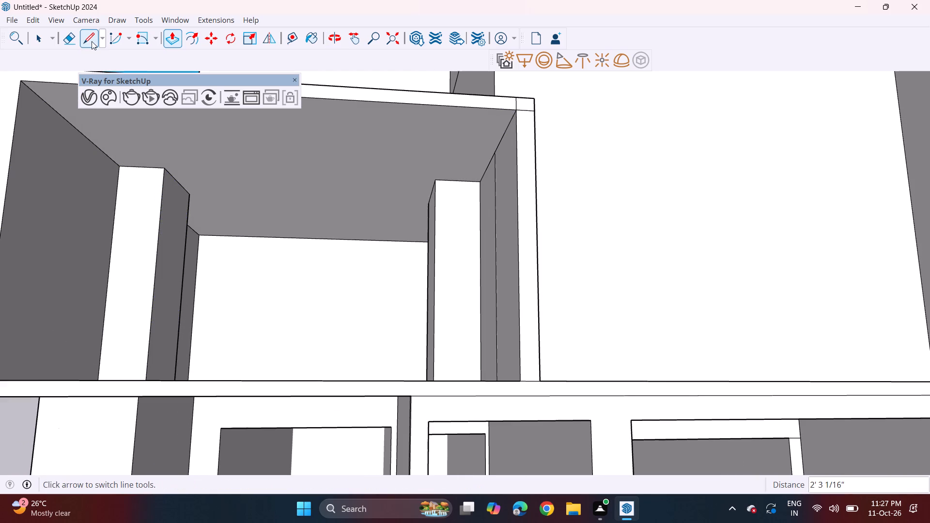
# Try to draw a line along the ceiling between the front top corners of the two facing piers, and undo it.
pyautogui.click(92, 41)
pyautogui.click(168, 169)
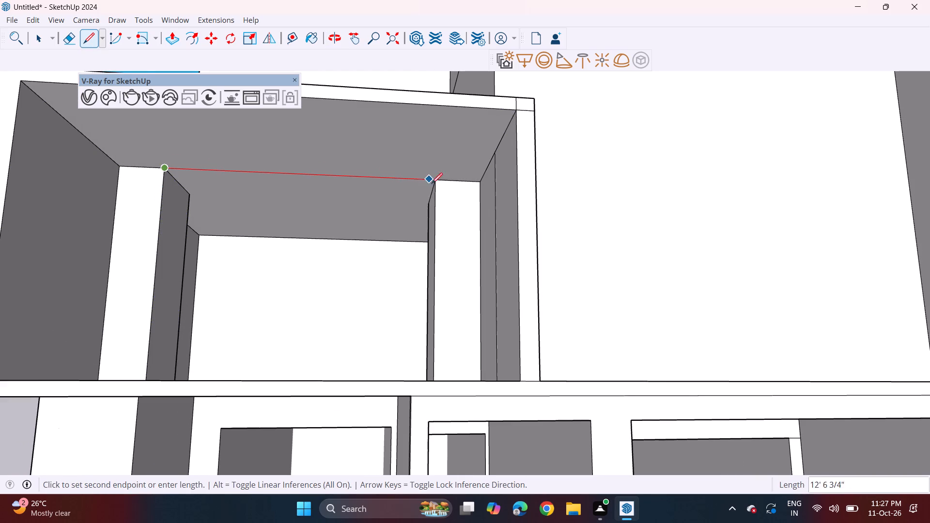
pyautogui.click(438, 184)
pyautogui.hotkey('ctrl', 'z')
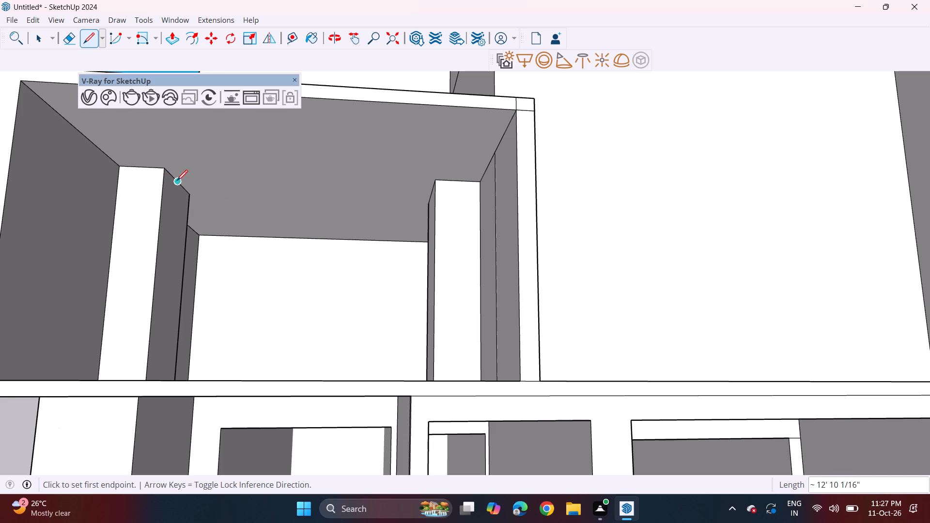
# Draw a line about 4' 2" long across the left pier's inner face just below the ceiling, separating a top patch.
pyautogui.click(160, 190)
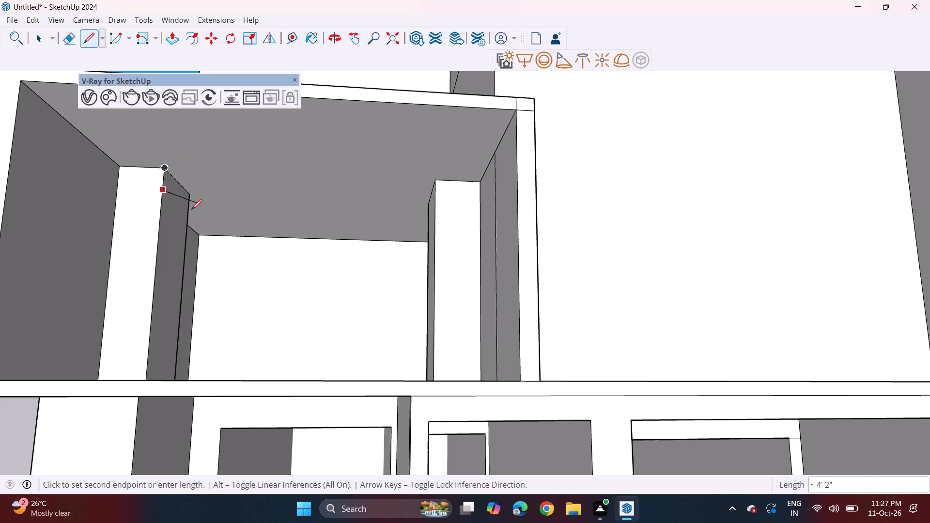
pyautogui.click(187, 213)
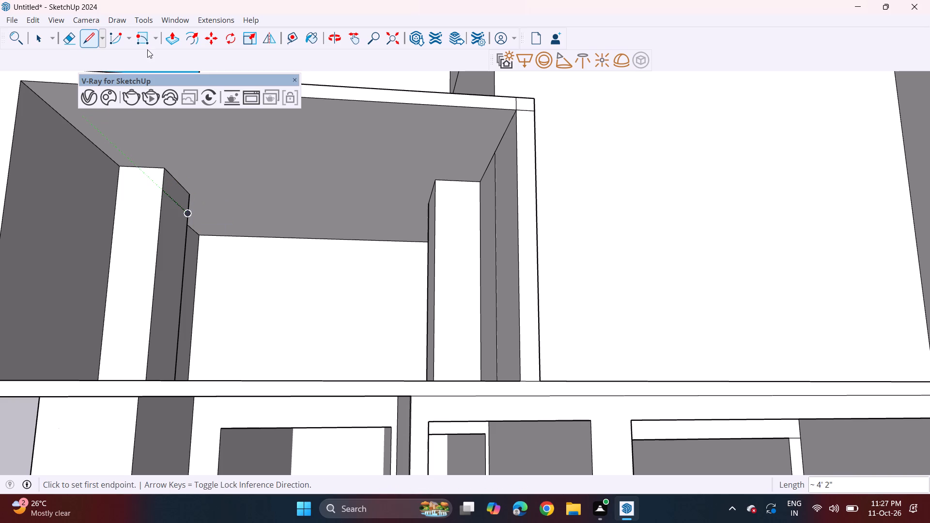
pyautogui.click(180, 33)
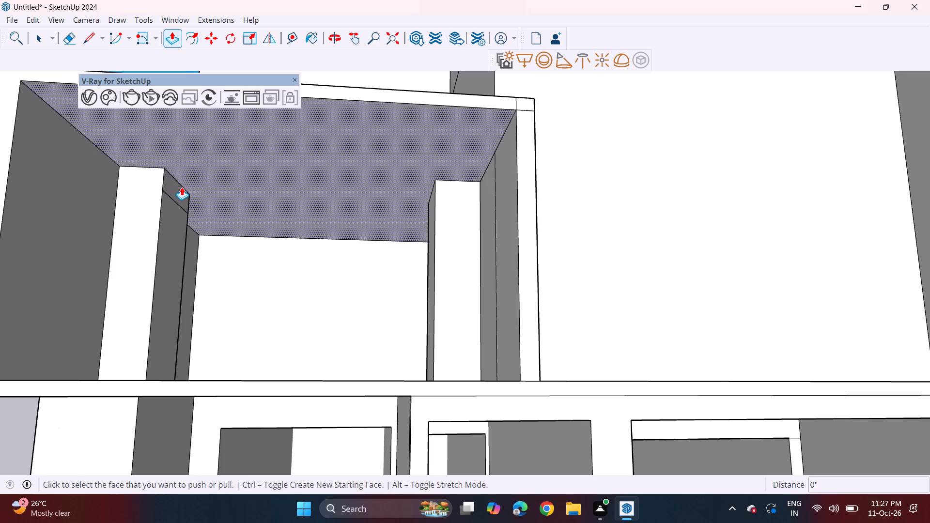
pyautogui.click(182, 185)
pyautogui.hotkey('ctrl', 'z')
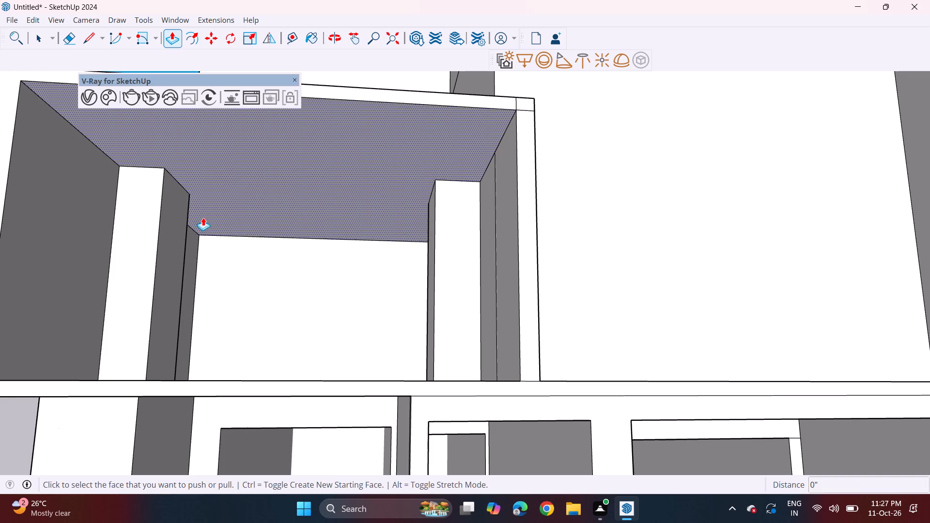
pyautogui.hotkey('ctrl', 'y')
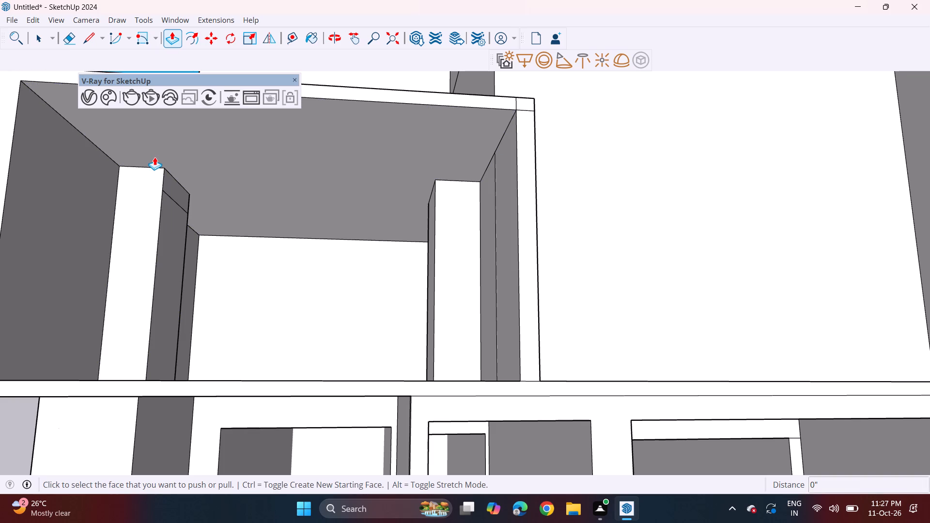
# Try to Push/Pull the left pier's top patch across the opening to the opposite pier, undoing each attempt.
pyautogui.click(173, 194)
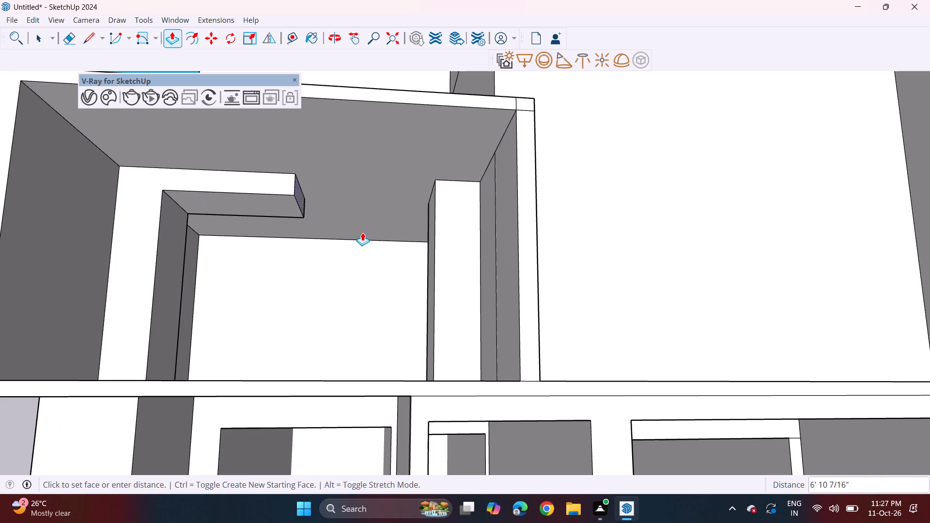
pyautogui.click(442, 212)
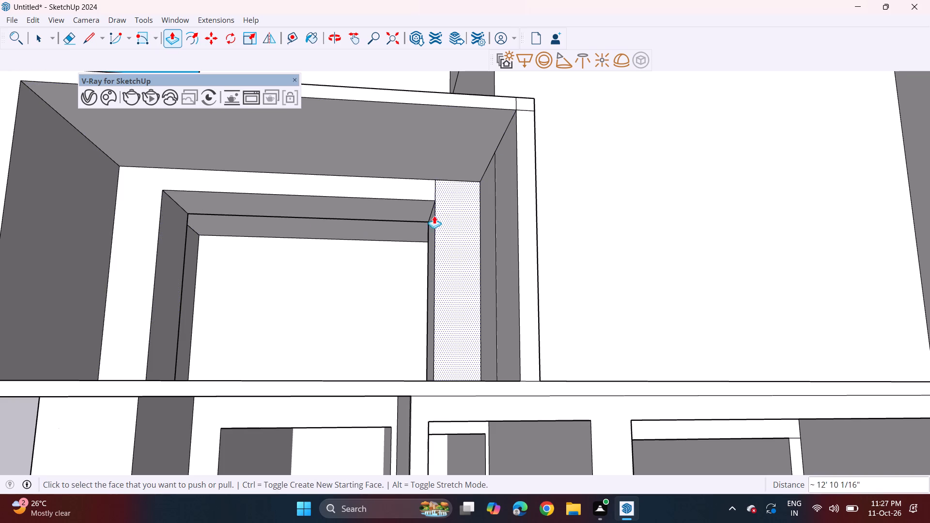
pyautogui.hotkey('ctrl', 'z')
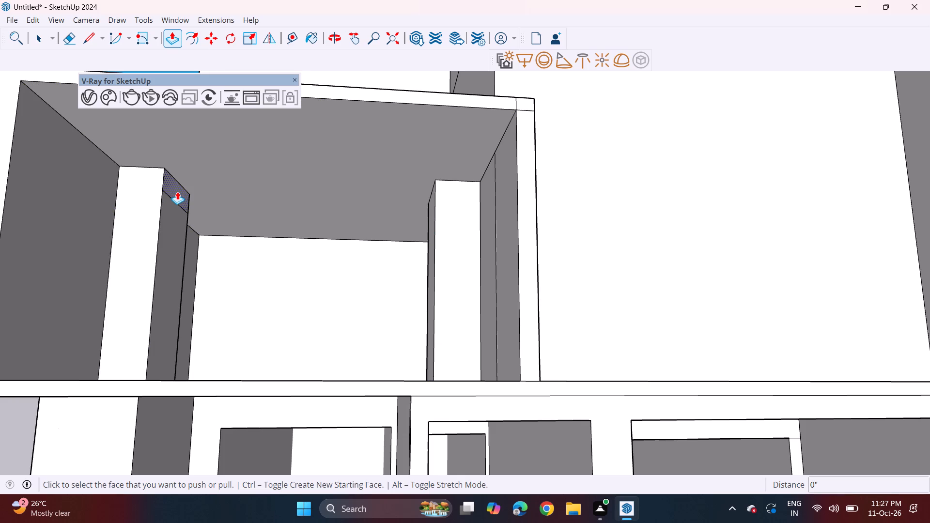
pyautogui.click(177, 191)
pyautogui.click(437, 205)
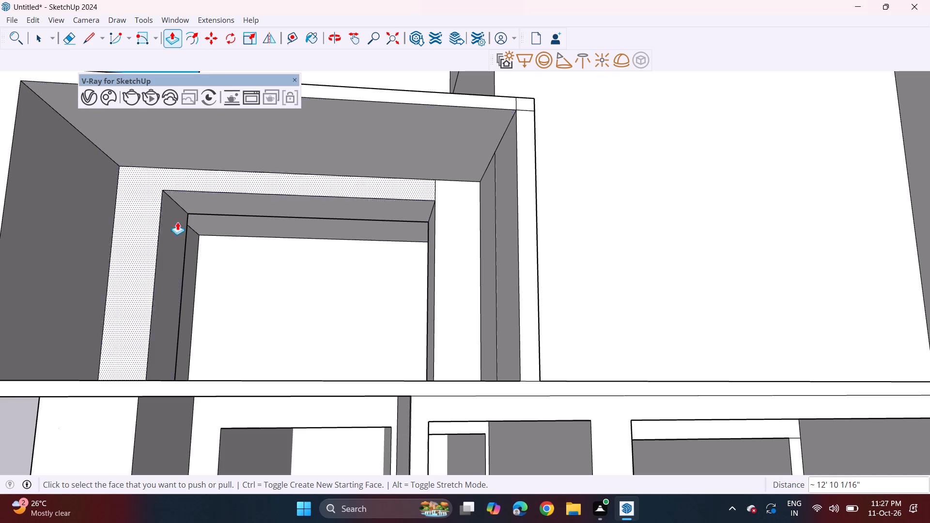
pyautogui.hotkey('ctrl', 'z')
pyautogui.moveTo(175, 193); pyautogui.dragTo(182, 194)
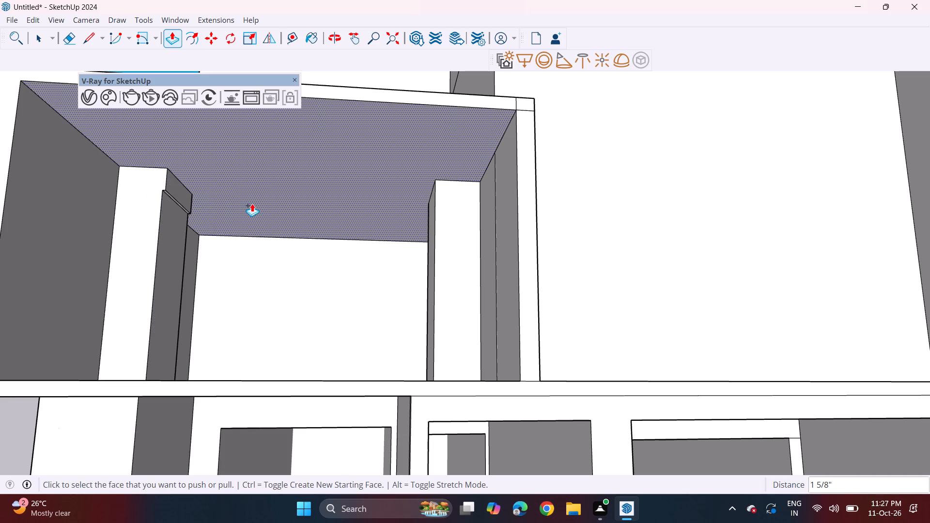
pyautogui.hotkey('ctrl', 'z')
# Push/Pull the left pier's top patch about 12' 10 1/16" to the opposite pier as a new starting face, forming a lintel.
pyautogui.click(177, 186)
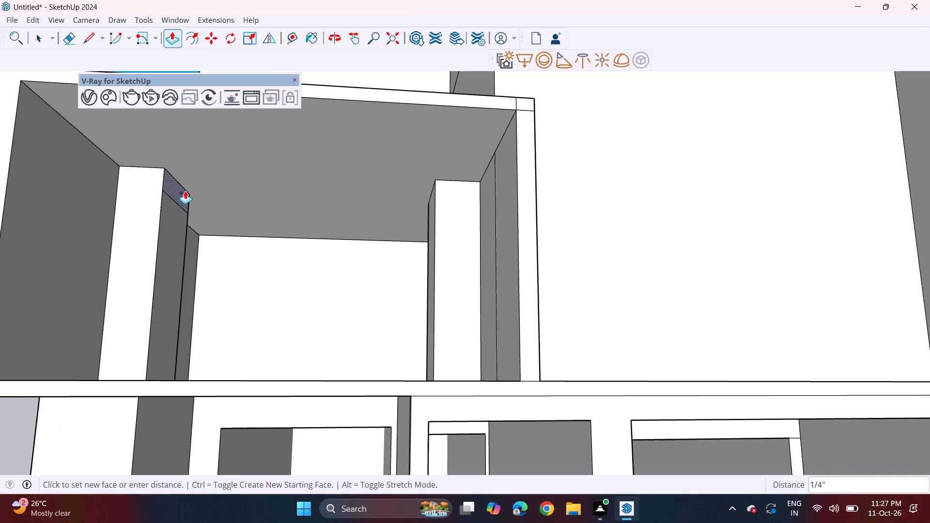
pyautogui.click(433, 203)
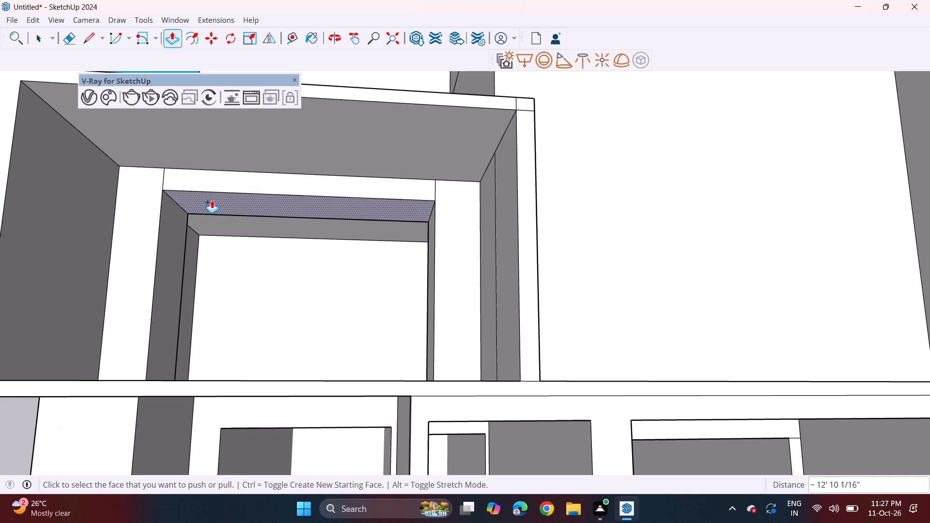
# Push/Pull the lintel's front face back about 7 5/8" and its underside down 6 1/4".
pyautogui.click(194, 177)
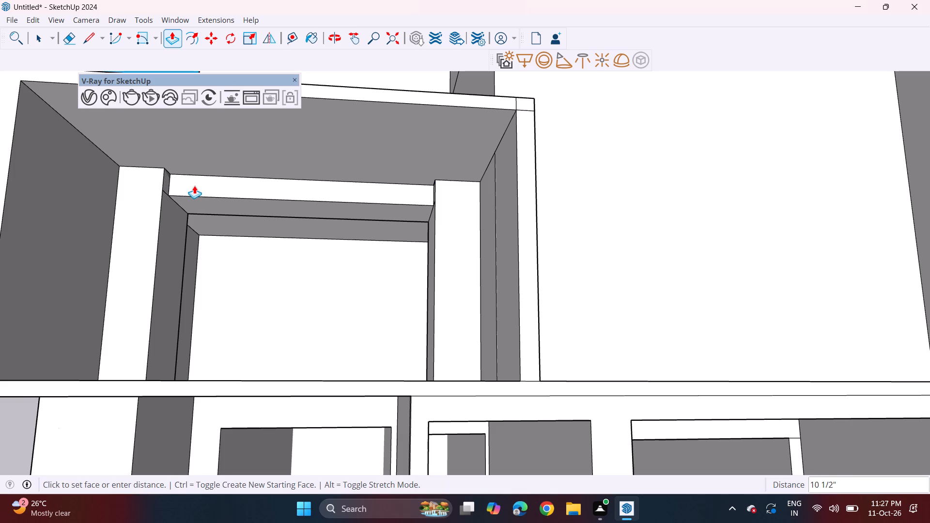
pyautogui.click(193, 185)
pyautogui.click(218, 203)
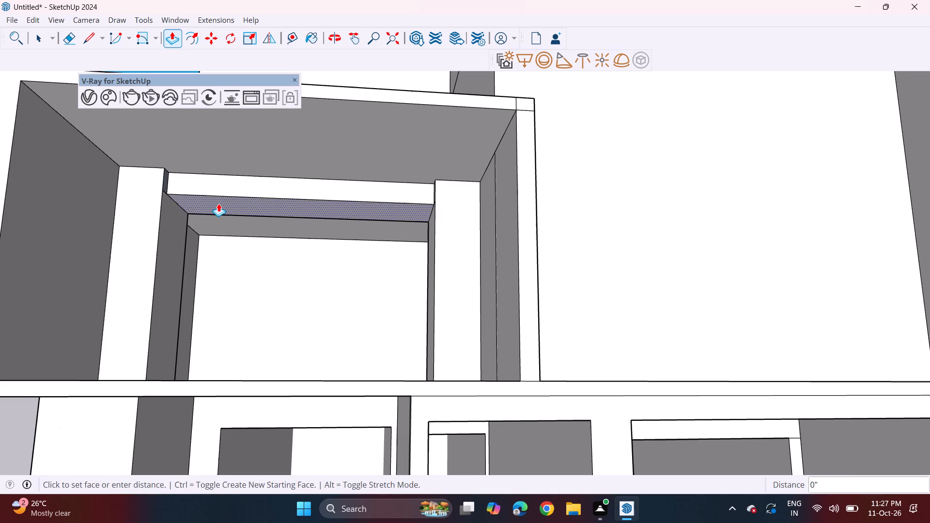
pyautogui.click(219, 214)
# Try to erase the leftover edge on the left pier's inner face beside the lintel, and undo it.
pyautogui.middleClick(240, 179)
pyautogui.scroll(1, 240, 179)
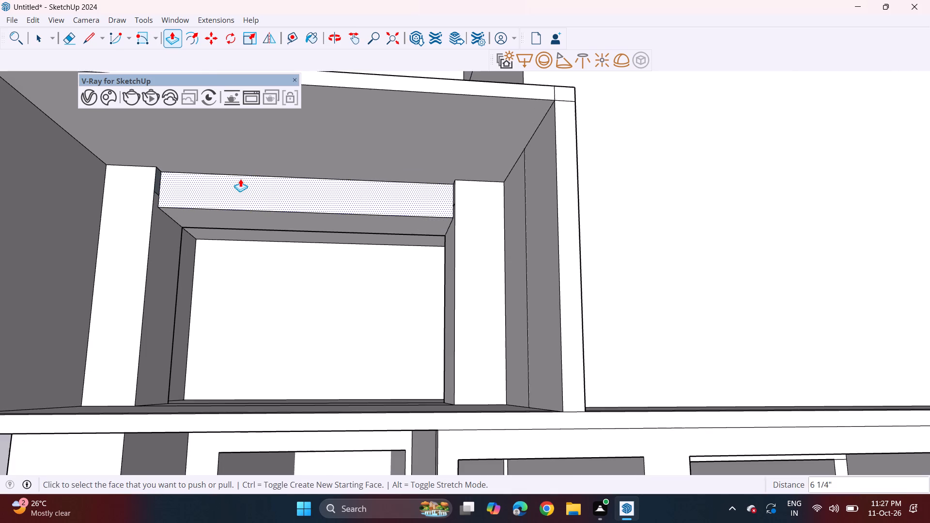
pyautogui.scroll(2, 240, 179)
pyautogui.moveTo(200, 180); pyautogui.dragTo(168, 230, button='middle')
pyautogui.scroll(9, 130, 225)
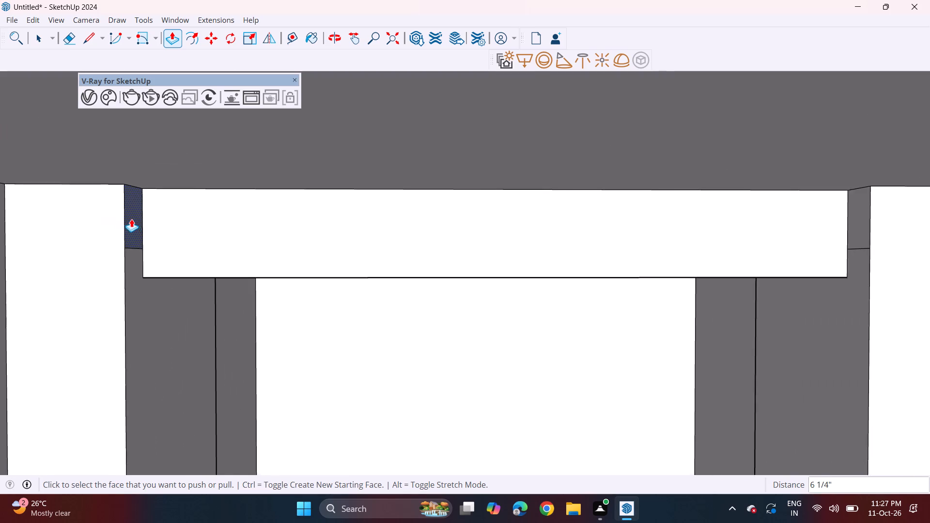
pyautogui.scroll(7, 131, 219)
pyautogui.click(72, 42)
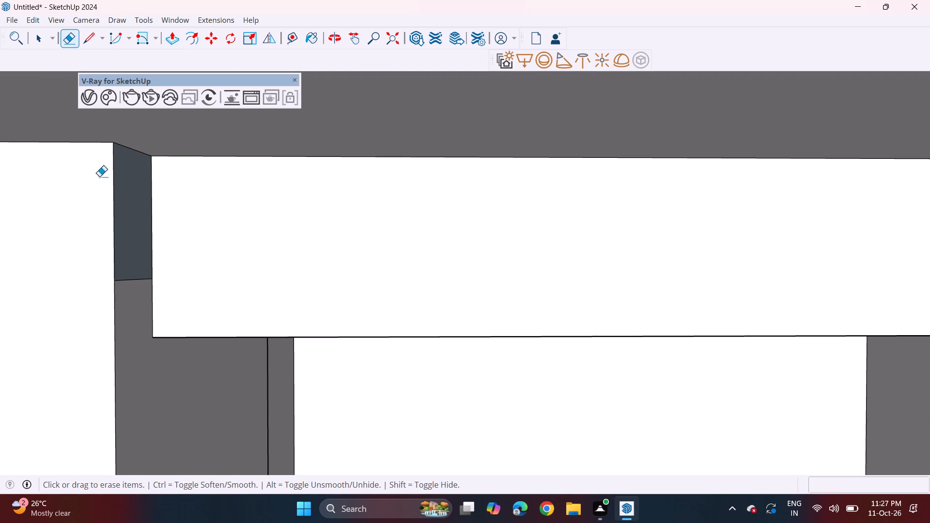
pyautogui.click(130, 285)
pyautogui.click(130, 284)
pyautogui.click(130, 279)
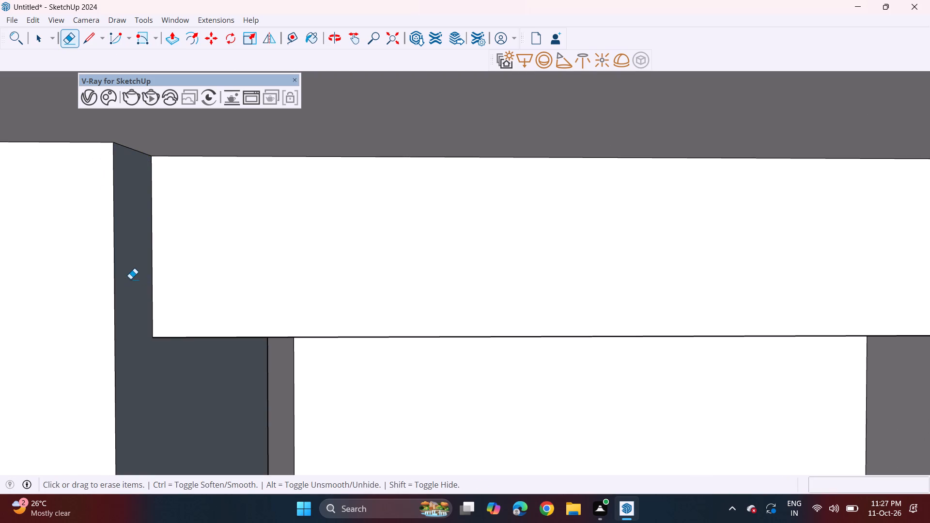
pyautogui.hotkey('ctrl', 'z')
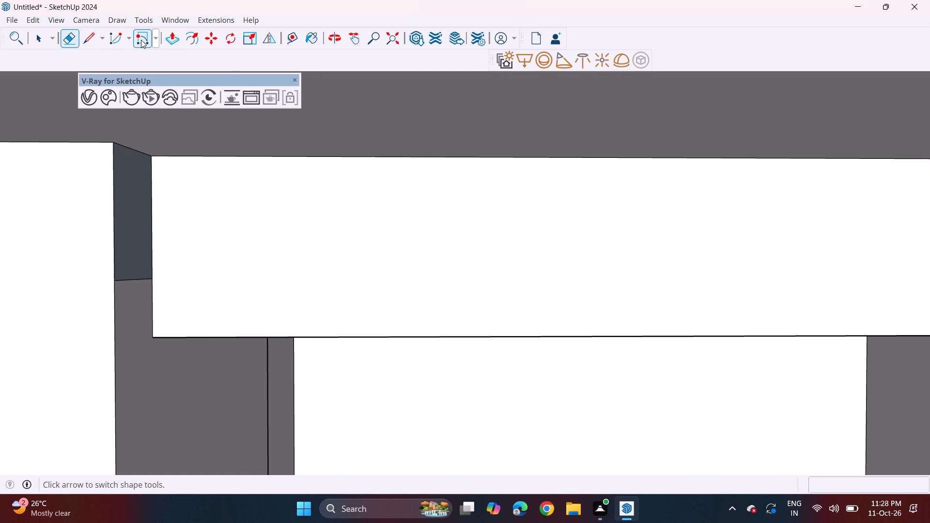
# Draw a rectangle about 1' 1" by 7 5/8" over the left pier's exposed top patch beside the lintel.
pyautogui.click(158, 42)
pyautogui.click(152, 55)
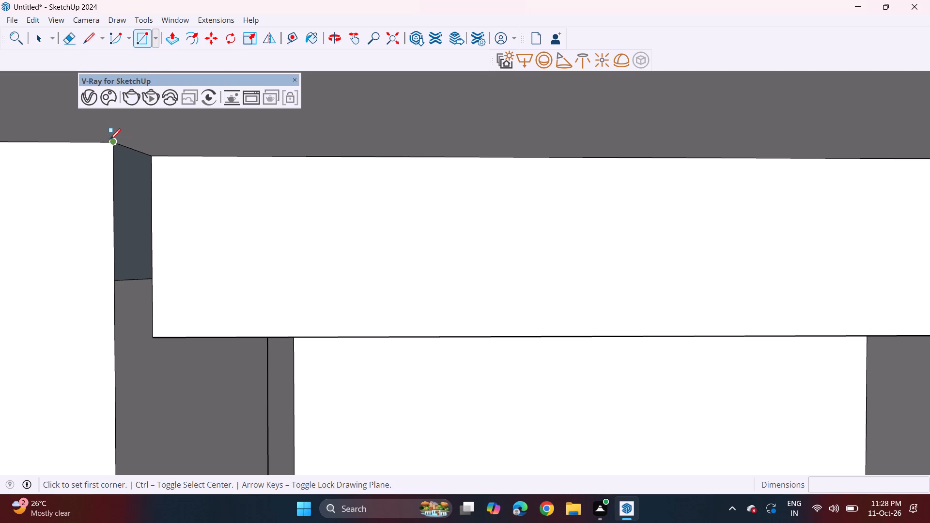
pyautogui.click(111, 139)
pyautogui.click(152, 279)
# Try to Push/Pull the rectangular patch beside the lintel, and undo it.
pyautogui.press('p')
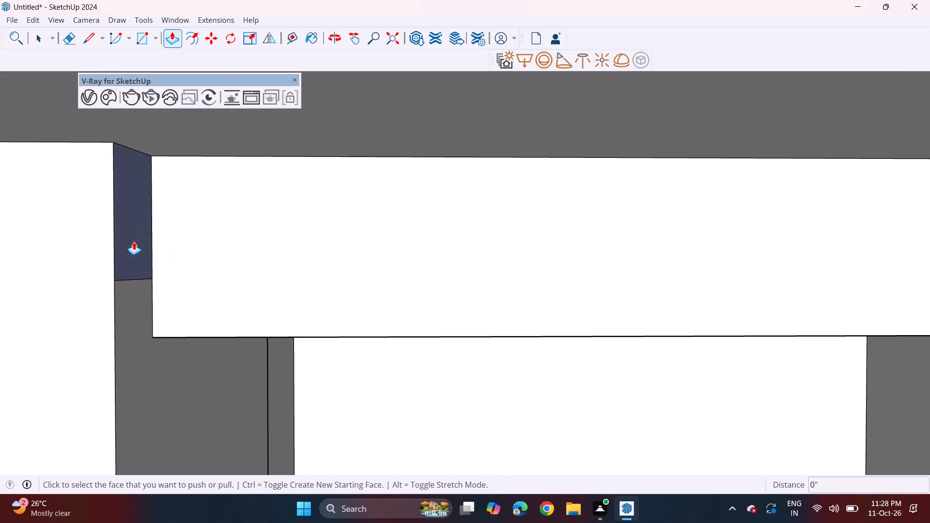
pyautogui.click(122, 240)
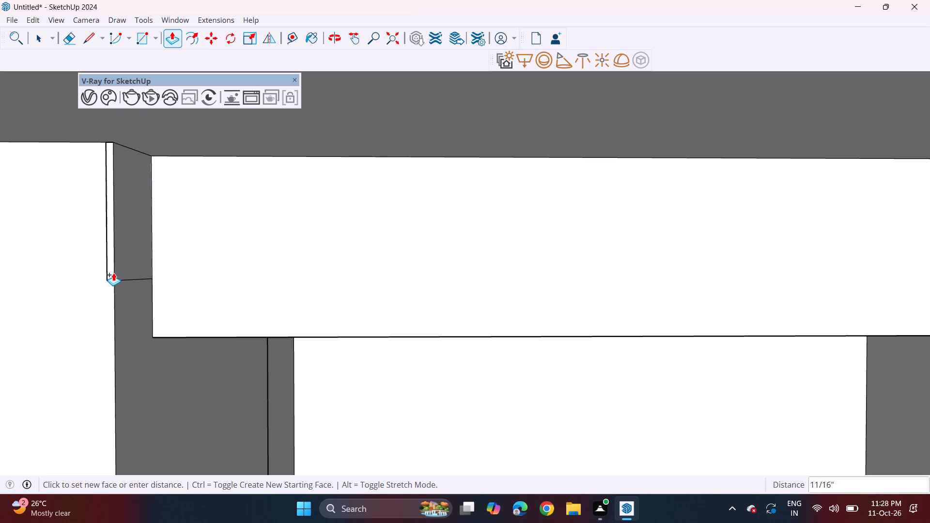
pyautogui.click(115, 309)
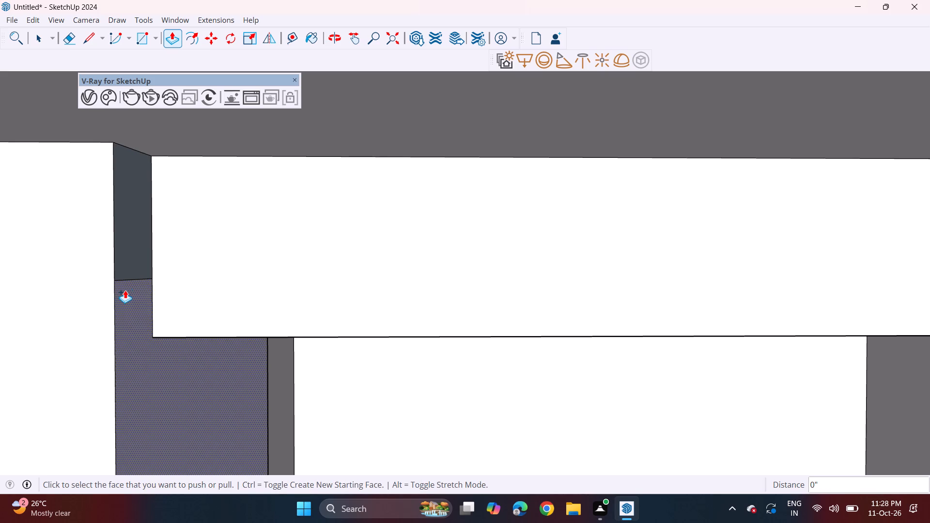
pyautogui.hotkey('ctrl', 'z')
# Push/Pull the rectangular patch on the left pier beside the lintel by 1/16".
pyautogui.click(125, 267)
pyautogui.click(125, 267)
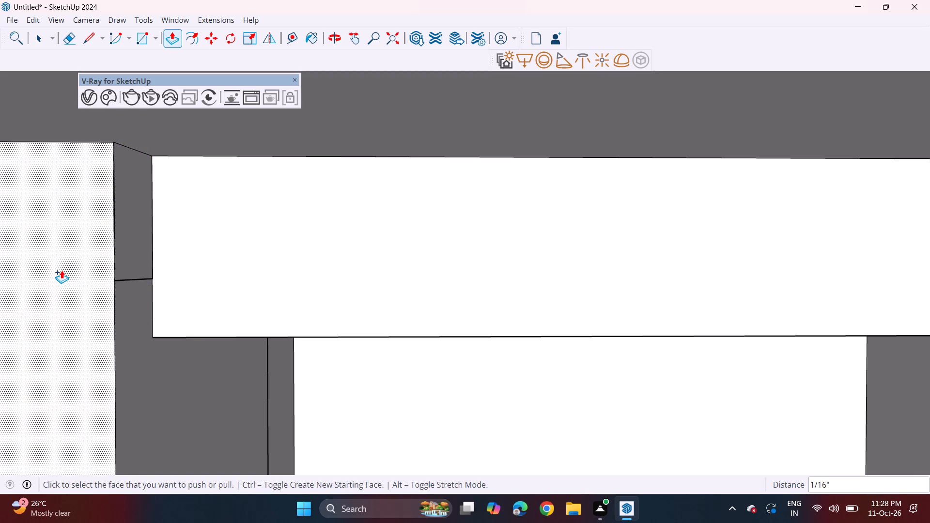
pyautogui.click(133, 272)
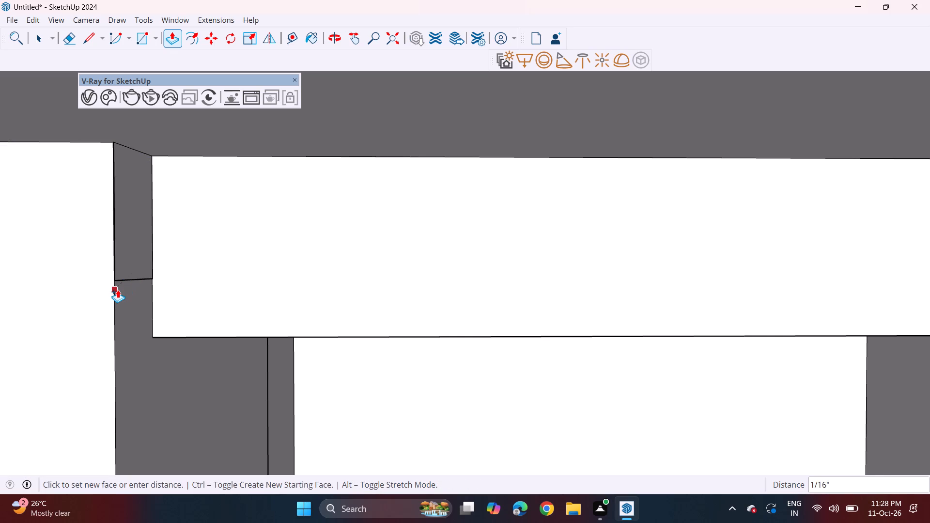
pyautogui.click(118, 290)
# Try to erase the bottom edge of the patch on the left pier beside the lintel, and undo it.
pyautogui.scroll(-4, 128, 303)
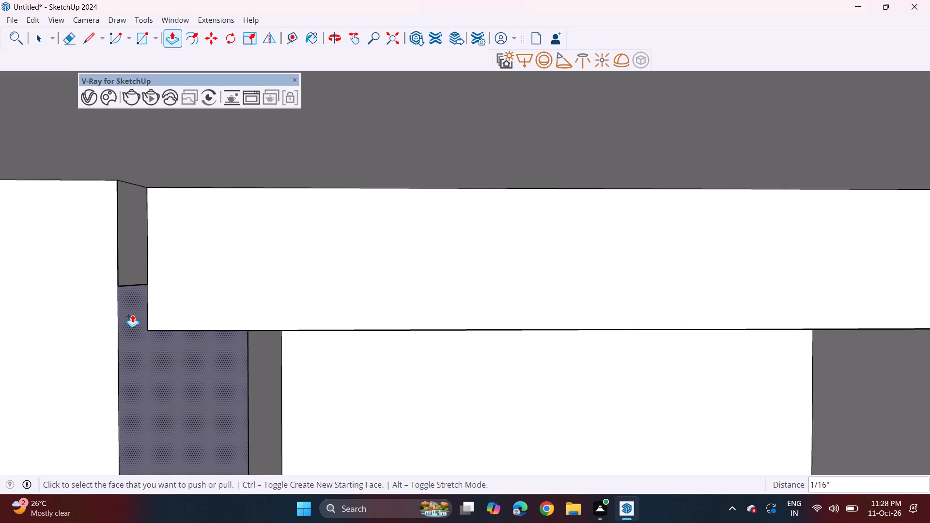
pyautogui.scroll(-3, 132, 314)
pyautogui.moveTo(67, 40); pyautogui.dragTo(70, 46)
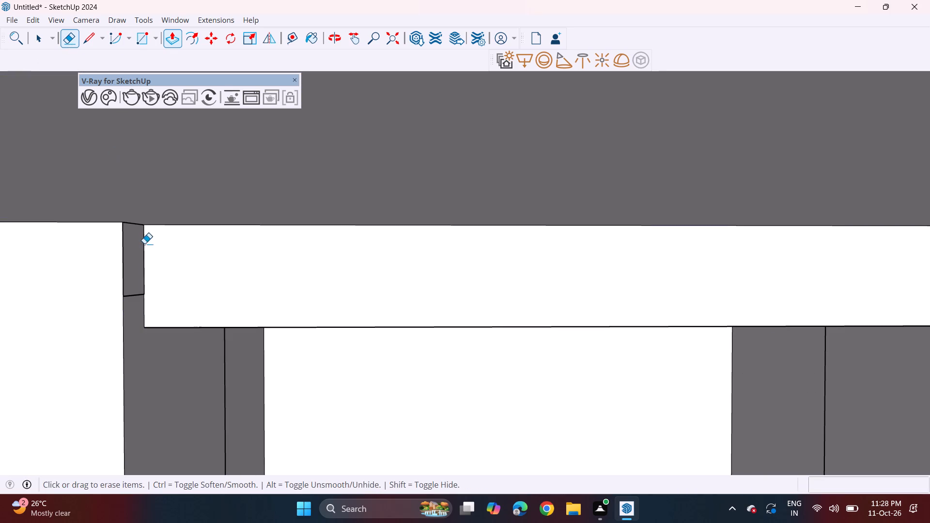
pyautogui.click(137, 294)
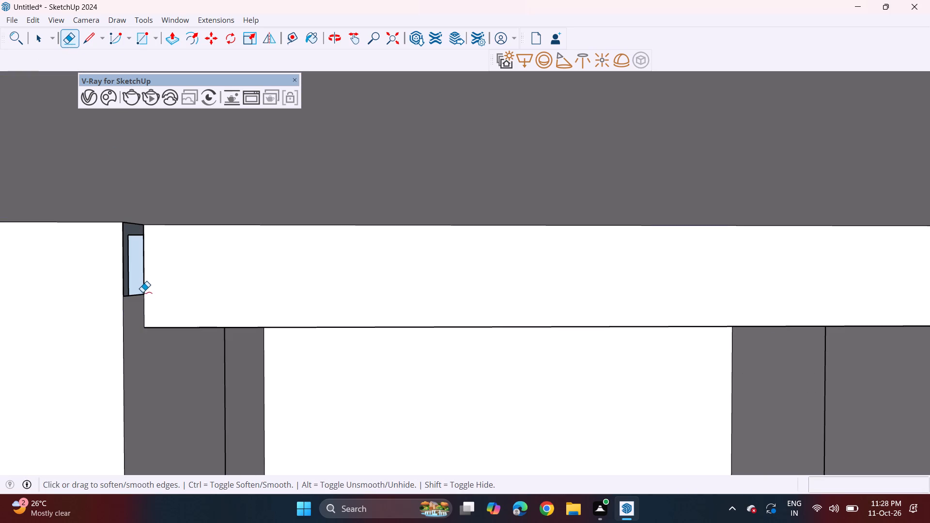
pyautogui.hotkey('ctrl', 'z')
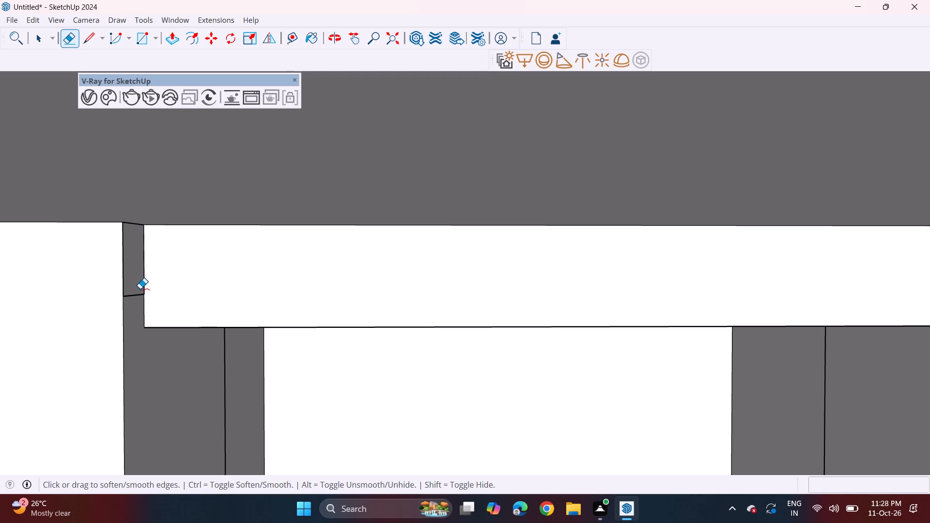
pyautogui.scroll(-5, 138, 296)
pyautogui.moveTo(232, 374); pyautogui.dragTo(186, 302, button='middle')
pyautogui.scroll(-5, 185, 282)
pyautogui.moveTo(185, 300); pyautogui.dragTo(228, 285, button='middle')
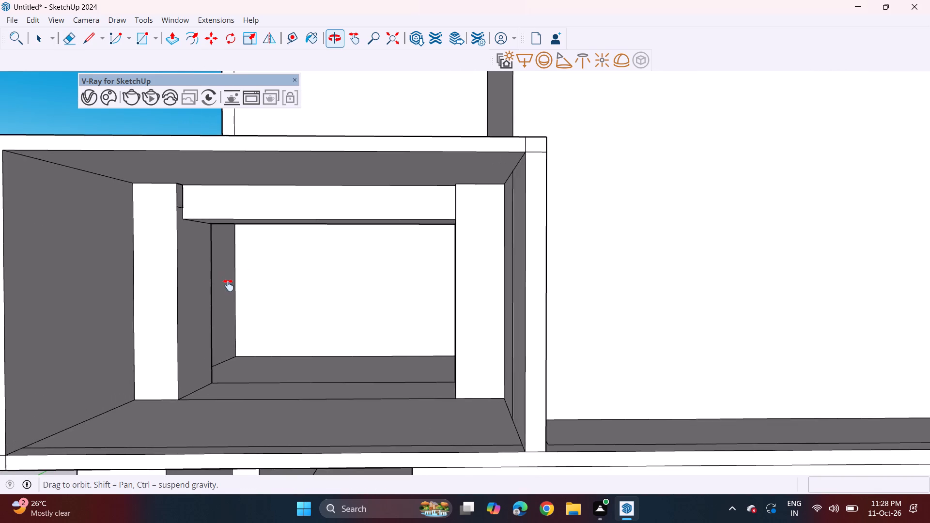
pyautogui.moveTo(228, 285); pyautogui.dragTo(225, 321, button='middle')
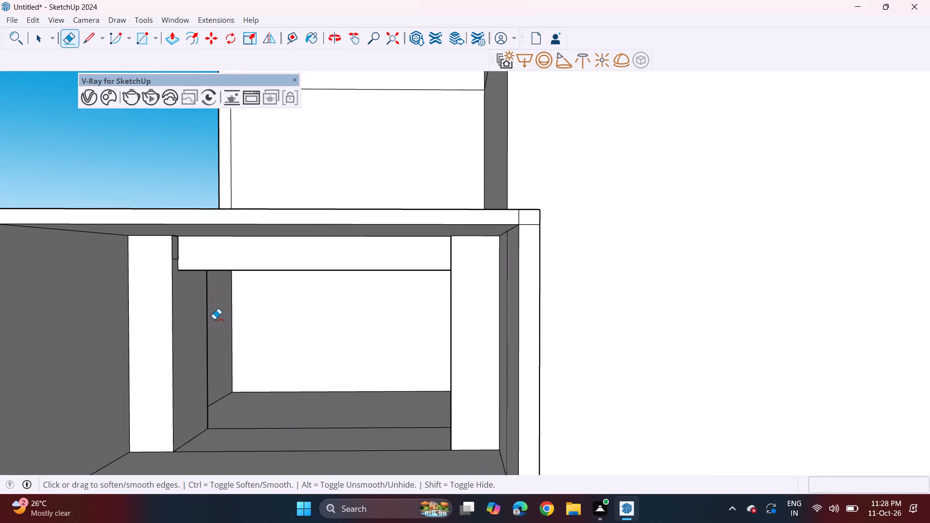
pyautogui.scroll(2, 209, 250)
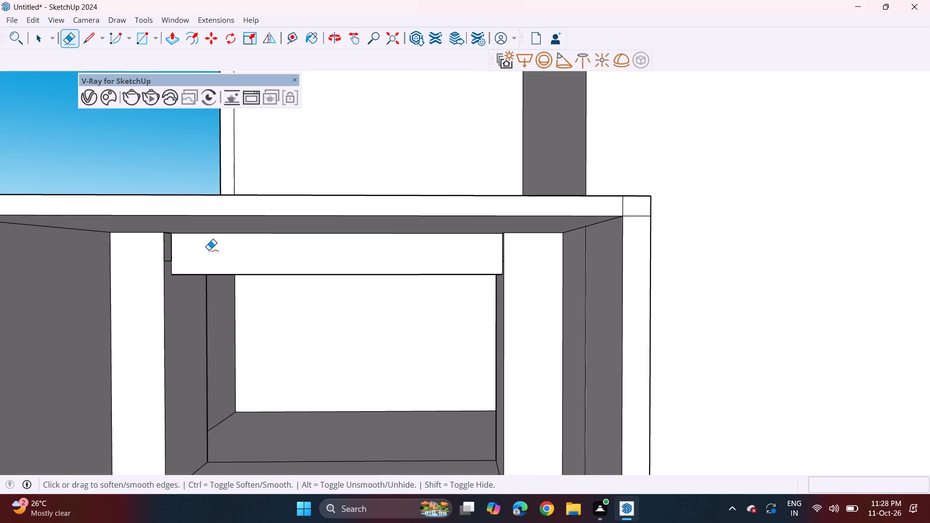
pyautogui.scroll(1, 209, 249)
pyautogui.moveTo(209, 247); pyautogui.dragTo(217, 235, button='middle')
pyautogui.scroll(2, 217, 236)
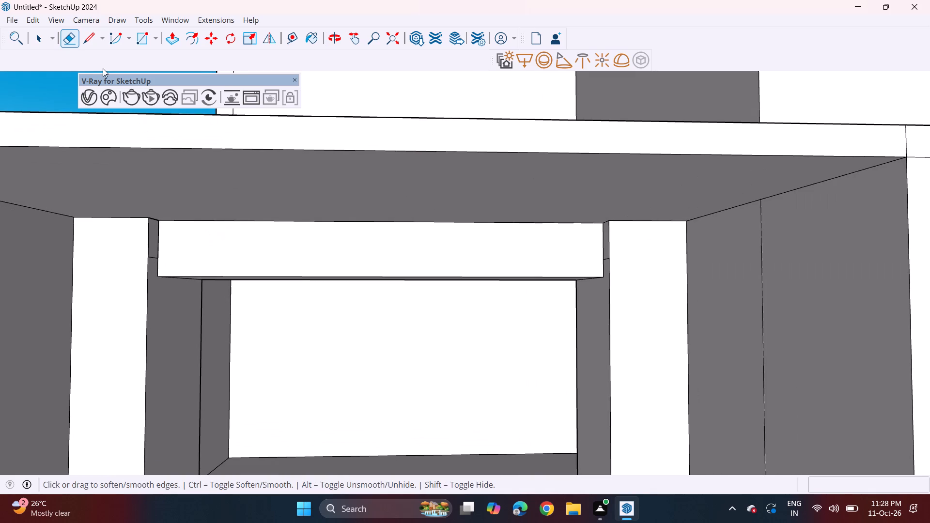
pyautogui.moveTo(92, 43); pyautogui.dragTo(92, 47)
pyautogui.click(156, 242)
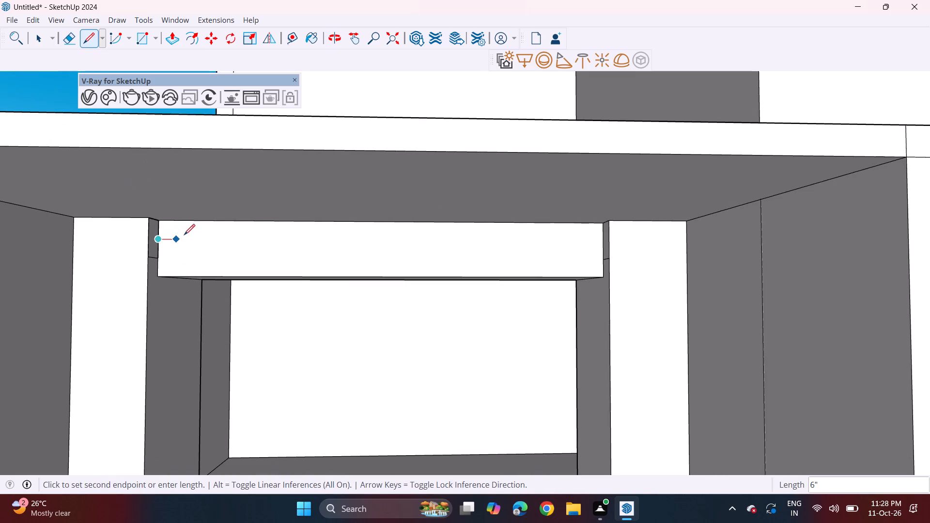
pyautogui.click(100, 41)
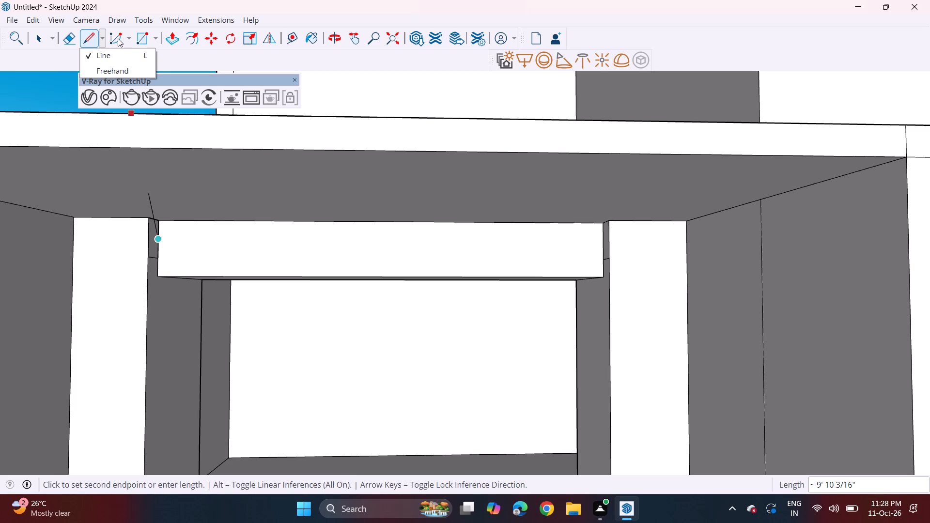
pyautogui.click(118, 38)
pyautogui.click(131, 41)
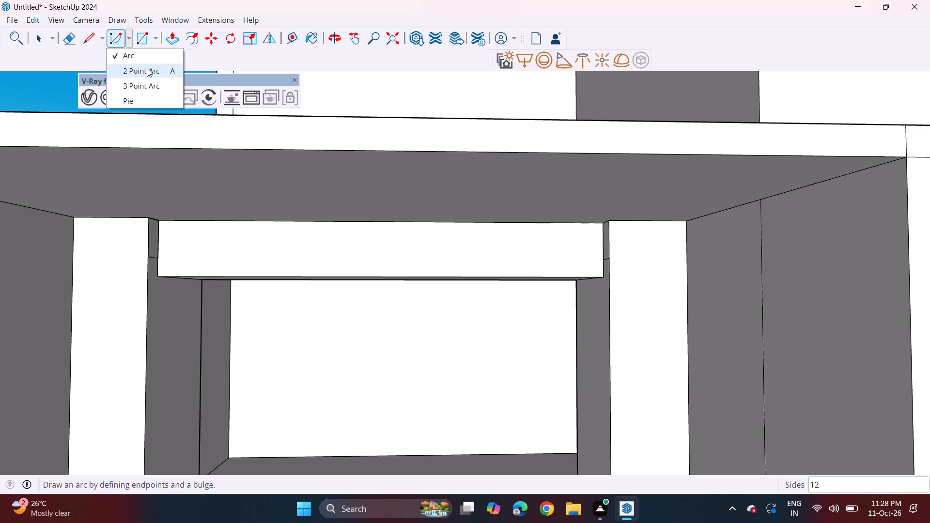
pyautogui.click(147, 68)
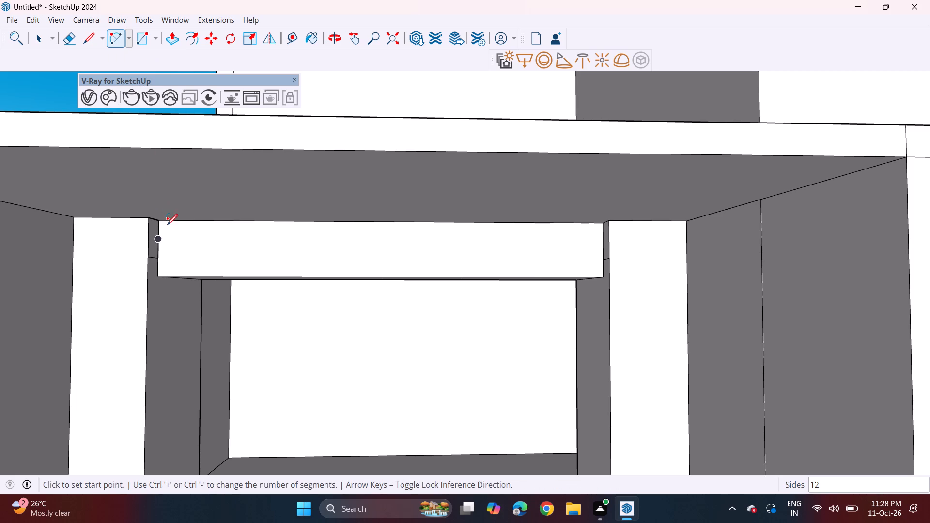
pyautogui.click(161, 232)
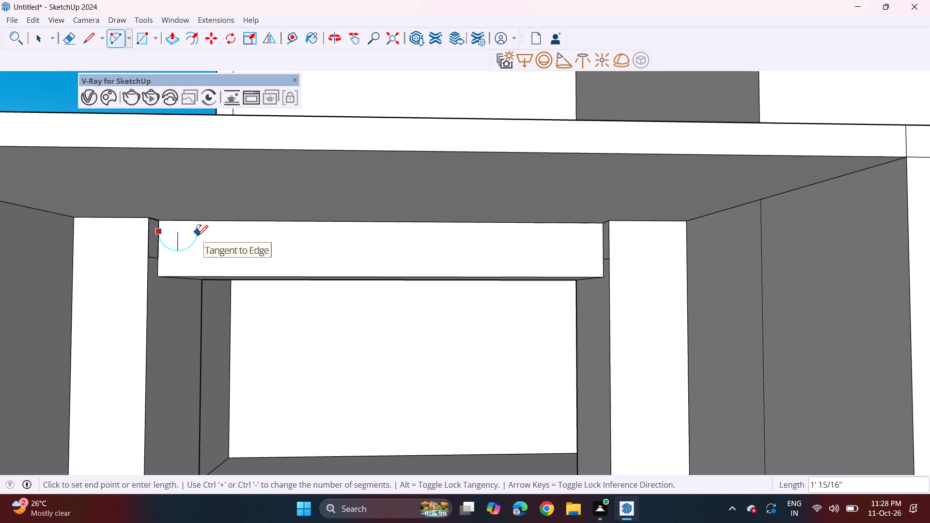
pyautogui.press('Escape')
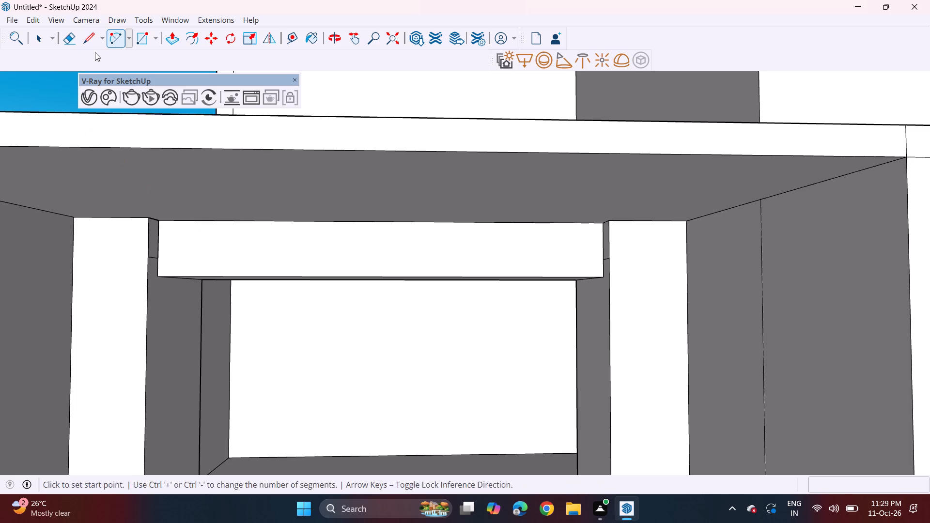
# Draw a freehand wavy curve across the full width of the lintel's front face, near its upper edge.
pyautogui.click(99, 45)
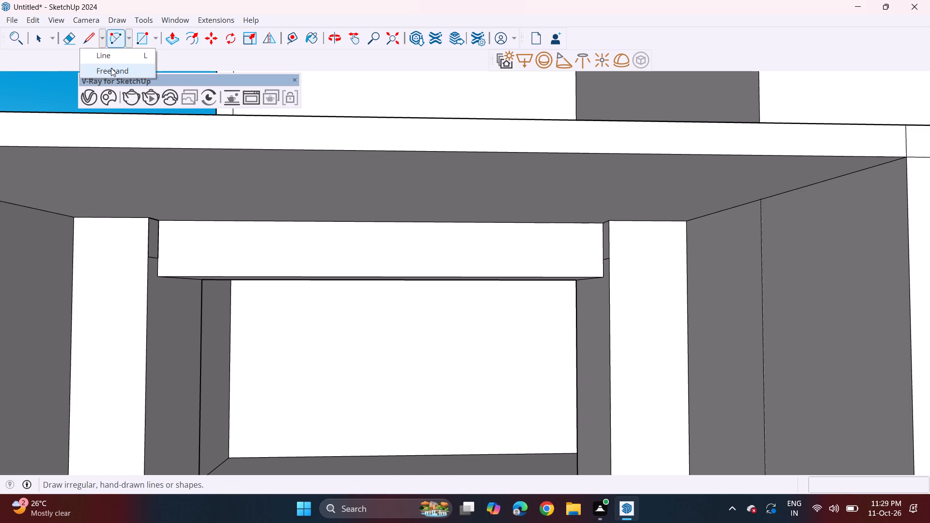
pyautogui.click(111, 68)
pyautogui.click(160, 236)
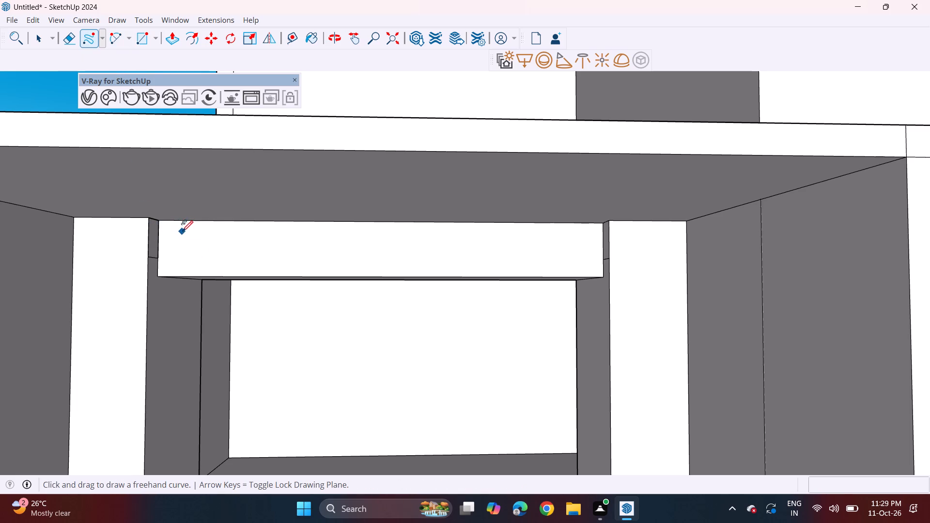
pyautogui.moveTo(160, 231); pyautogui.dragTo(220, 240)
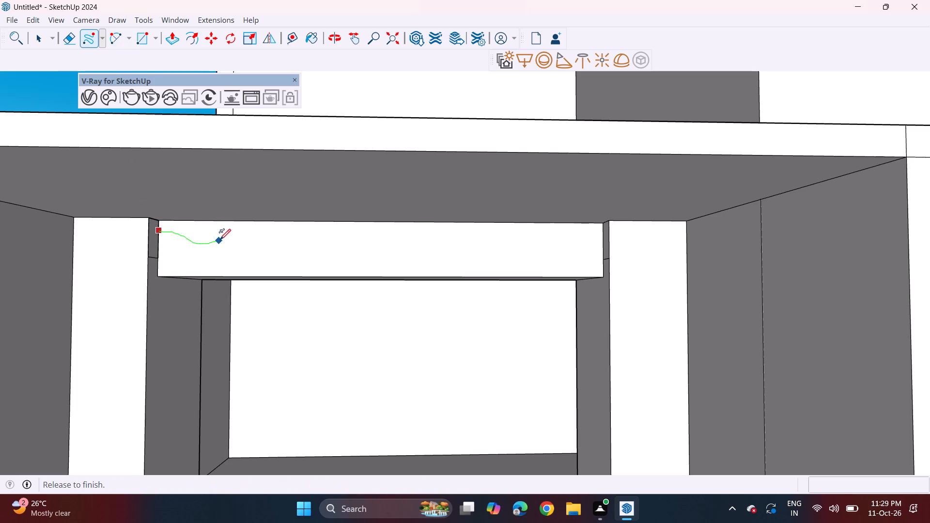
pyautogui.moveTo(220, 240); pyautogui.dragTo(340, 243)
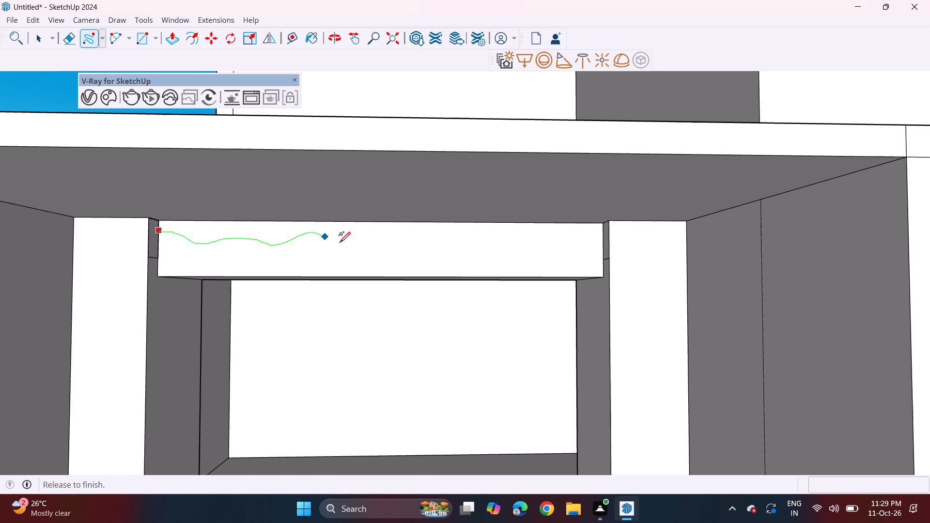
pyautogui.moveTo(340, 243); pyautogui.dragTo(454, 237)
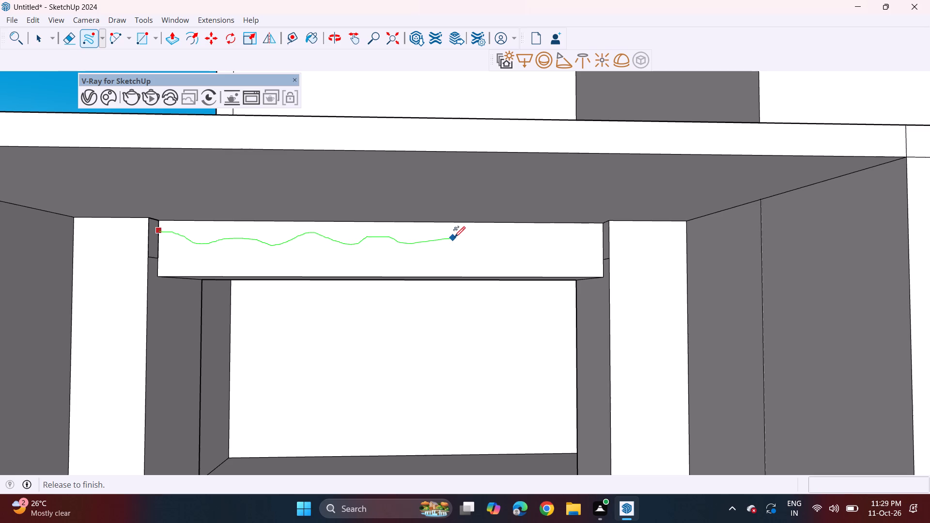
pyautogui.moveTo(454, 237); pyautogui.dragTo(554, 247)
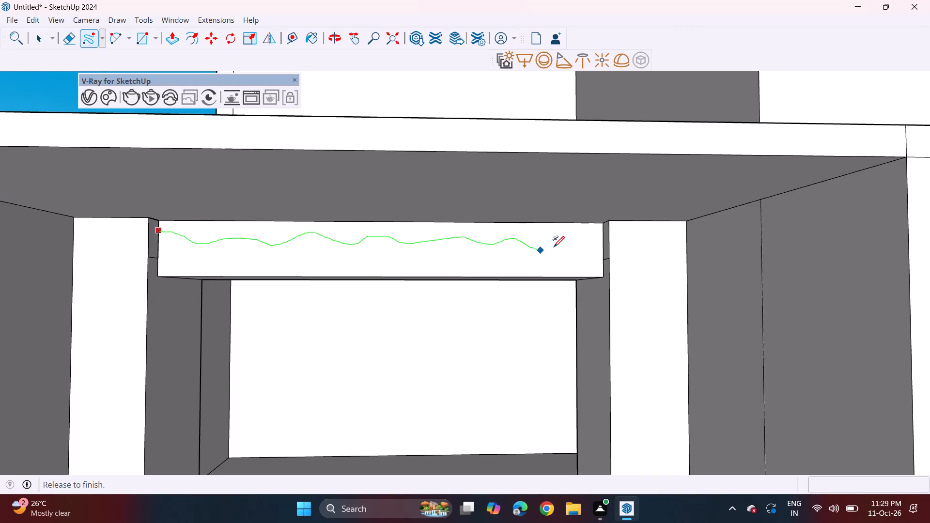
pyautogui.moveTo(554, 247); pyautogui.dragTo(603, 229)
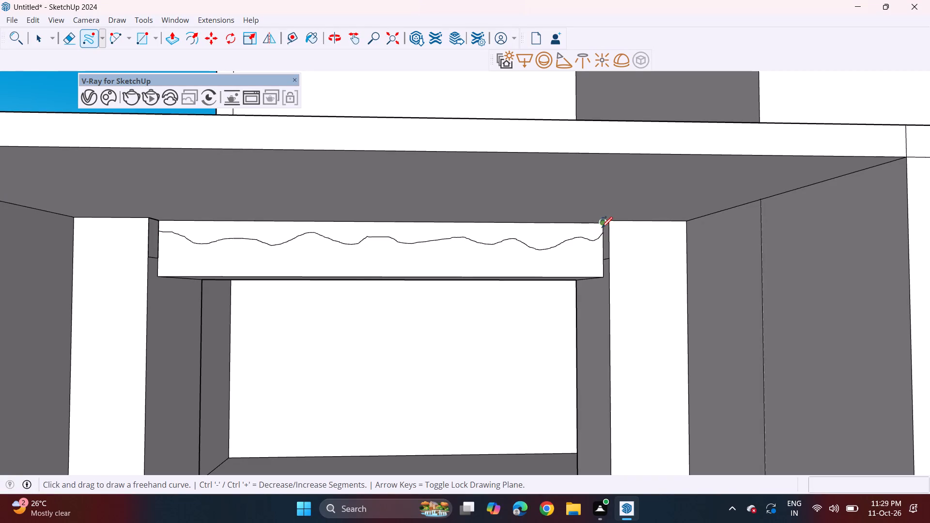
# Push/Pull the strip above the wavy curve on the lintel outward by 2 7/8".
pyautogui.click(178, 41)
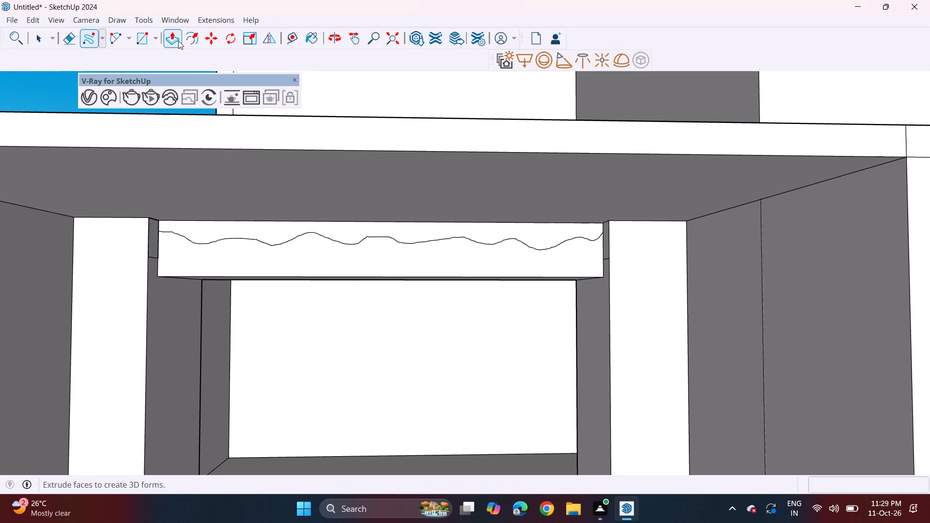
pyautogui.click(208, 232)
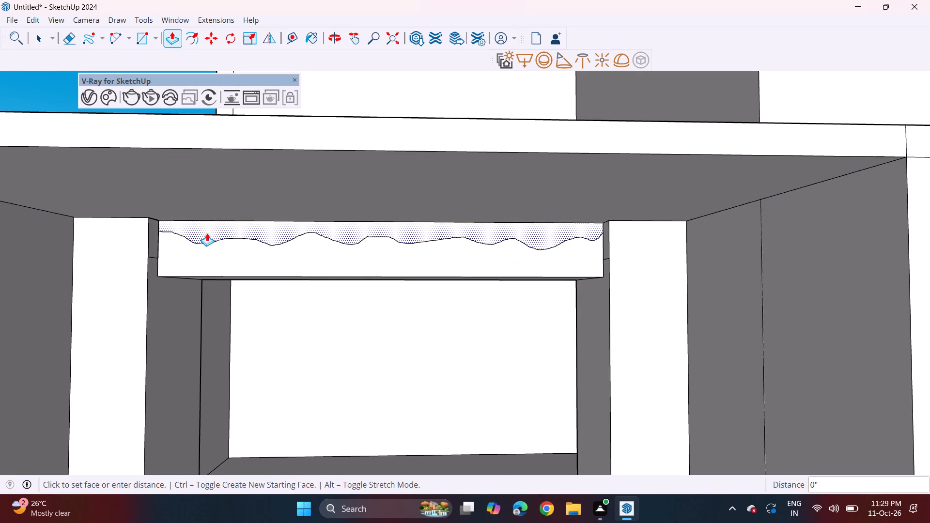
pyautogui.click(203, 234)
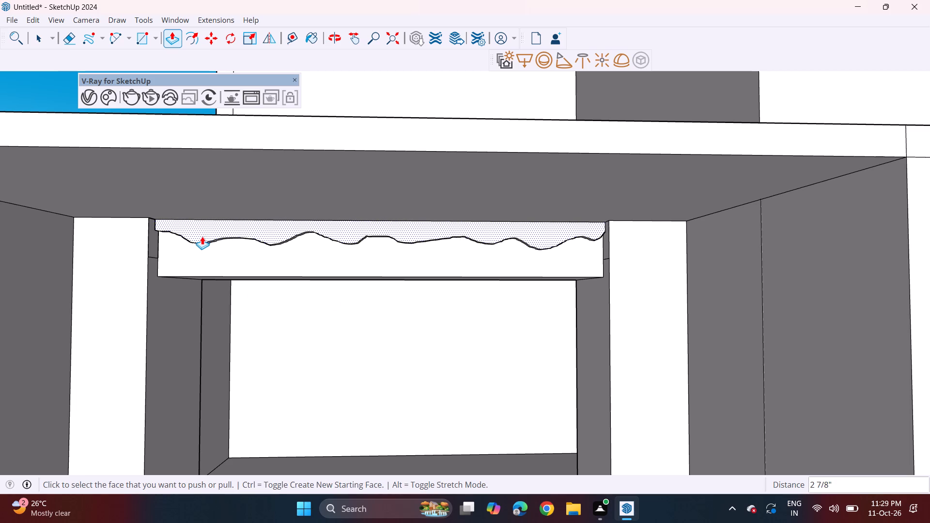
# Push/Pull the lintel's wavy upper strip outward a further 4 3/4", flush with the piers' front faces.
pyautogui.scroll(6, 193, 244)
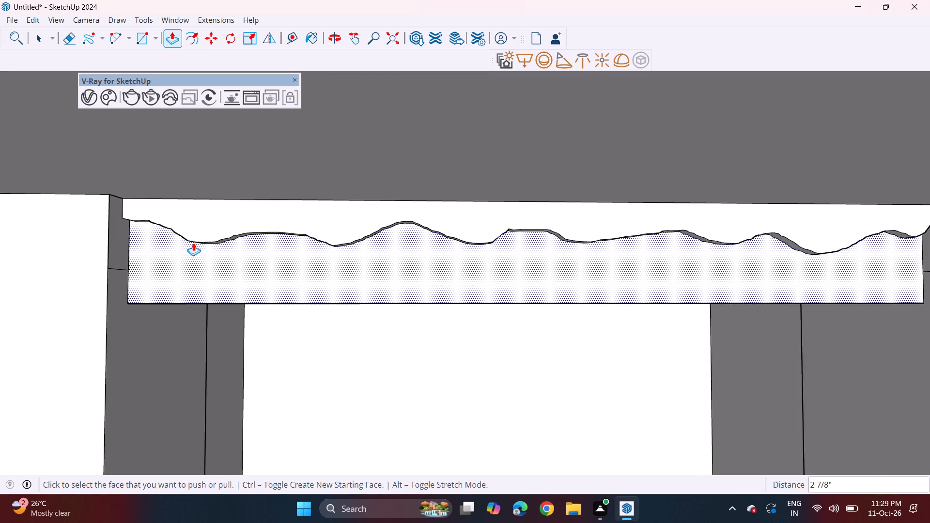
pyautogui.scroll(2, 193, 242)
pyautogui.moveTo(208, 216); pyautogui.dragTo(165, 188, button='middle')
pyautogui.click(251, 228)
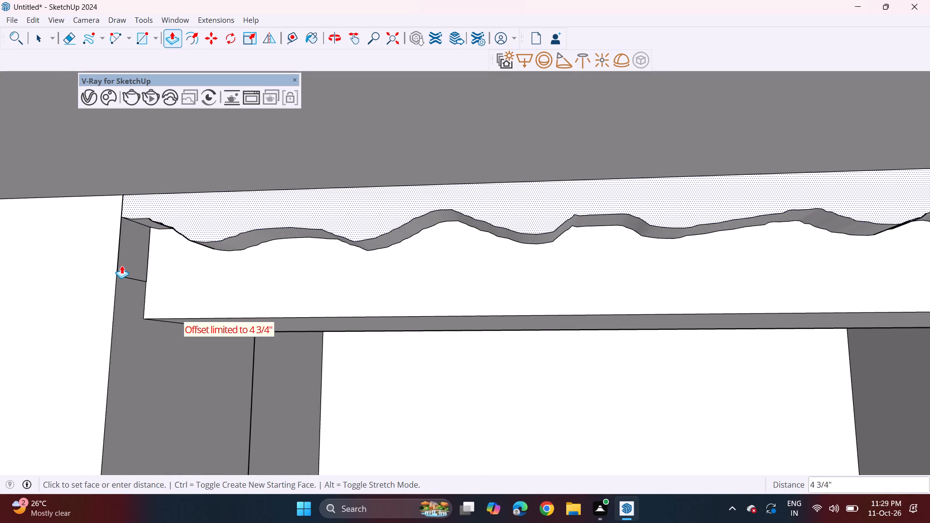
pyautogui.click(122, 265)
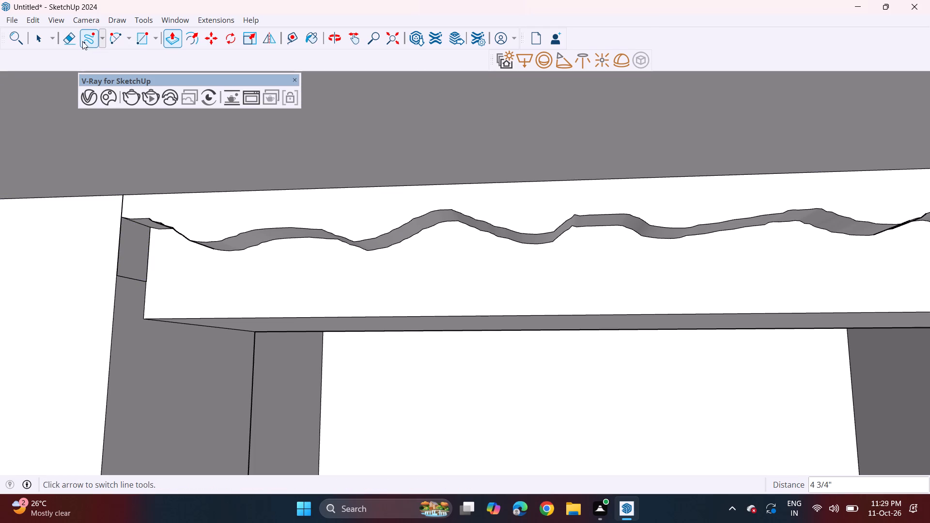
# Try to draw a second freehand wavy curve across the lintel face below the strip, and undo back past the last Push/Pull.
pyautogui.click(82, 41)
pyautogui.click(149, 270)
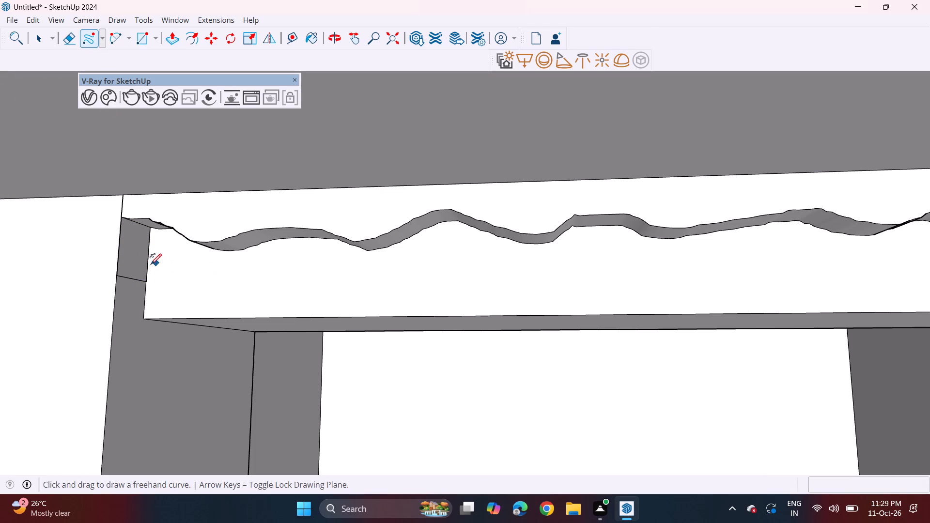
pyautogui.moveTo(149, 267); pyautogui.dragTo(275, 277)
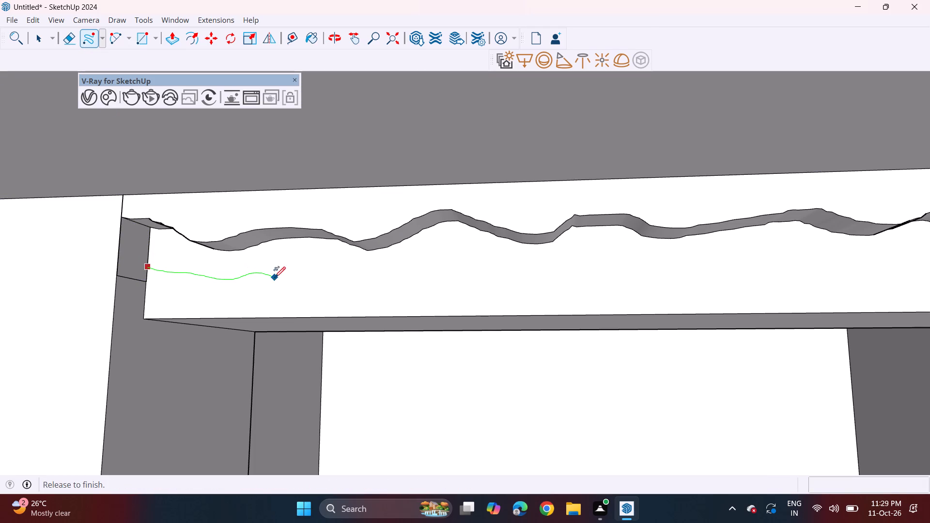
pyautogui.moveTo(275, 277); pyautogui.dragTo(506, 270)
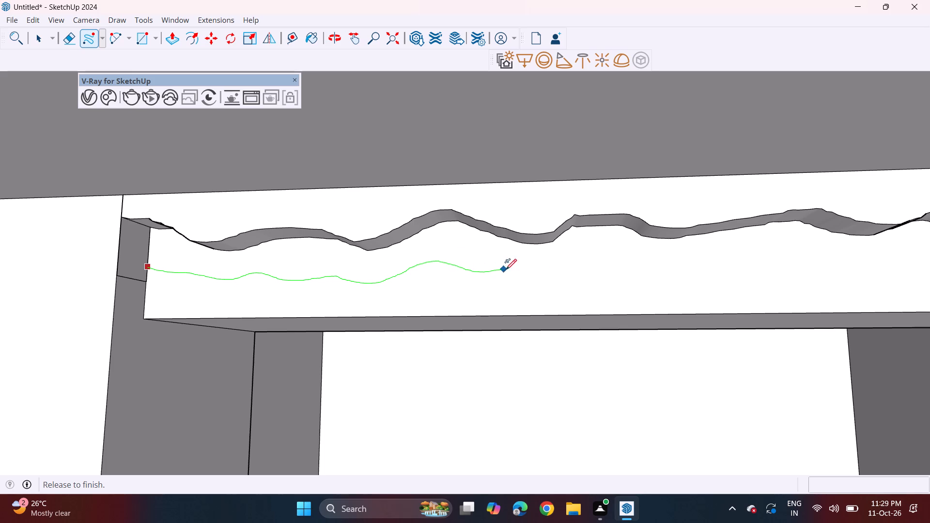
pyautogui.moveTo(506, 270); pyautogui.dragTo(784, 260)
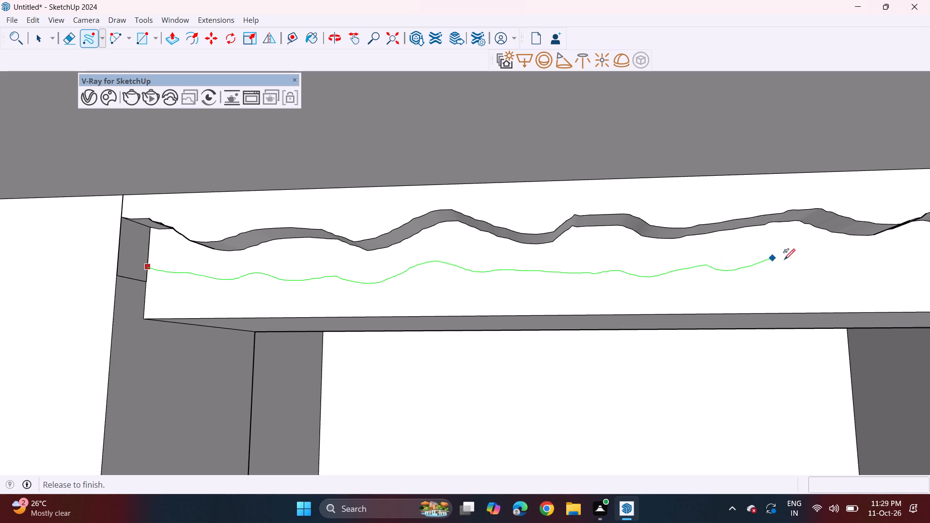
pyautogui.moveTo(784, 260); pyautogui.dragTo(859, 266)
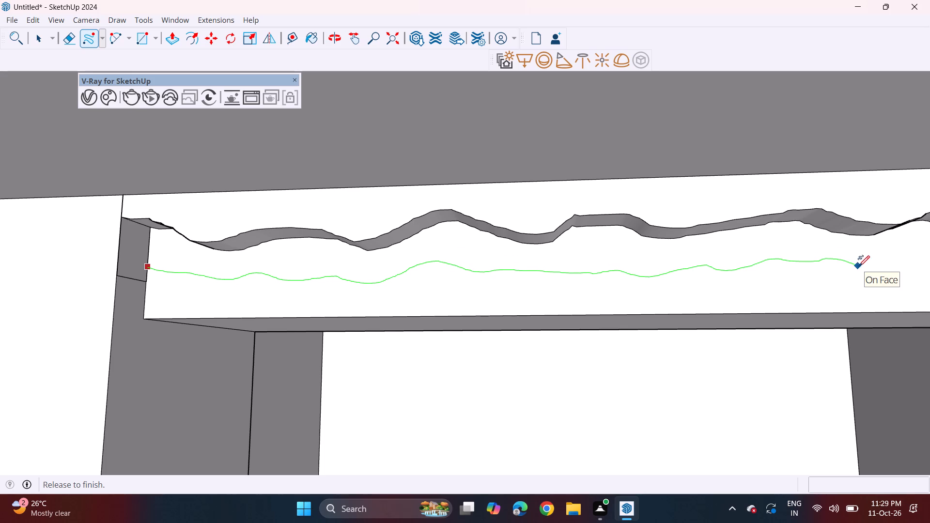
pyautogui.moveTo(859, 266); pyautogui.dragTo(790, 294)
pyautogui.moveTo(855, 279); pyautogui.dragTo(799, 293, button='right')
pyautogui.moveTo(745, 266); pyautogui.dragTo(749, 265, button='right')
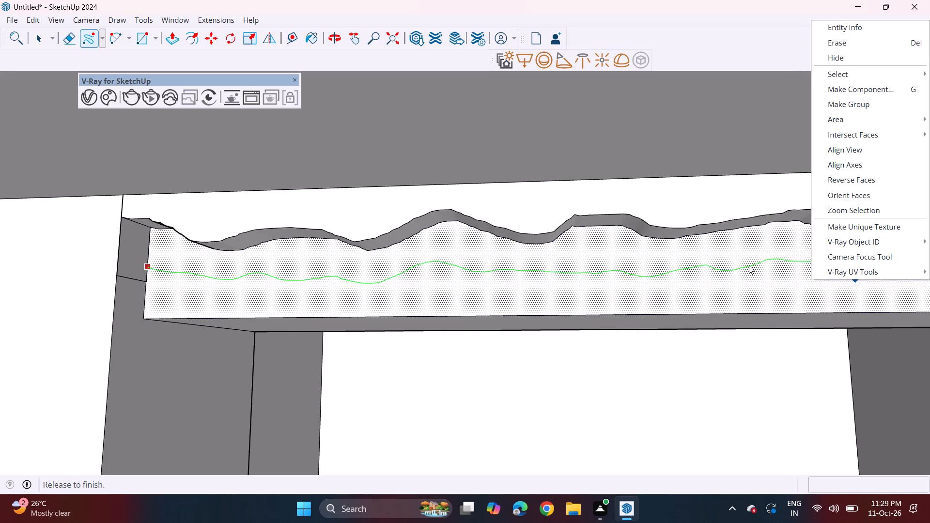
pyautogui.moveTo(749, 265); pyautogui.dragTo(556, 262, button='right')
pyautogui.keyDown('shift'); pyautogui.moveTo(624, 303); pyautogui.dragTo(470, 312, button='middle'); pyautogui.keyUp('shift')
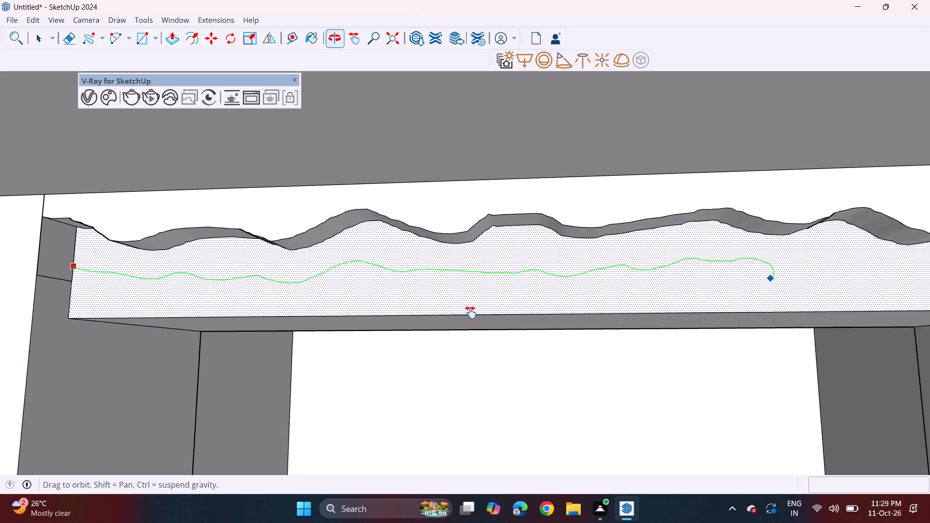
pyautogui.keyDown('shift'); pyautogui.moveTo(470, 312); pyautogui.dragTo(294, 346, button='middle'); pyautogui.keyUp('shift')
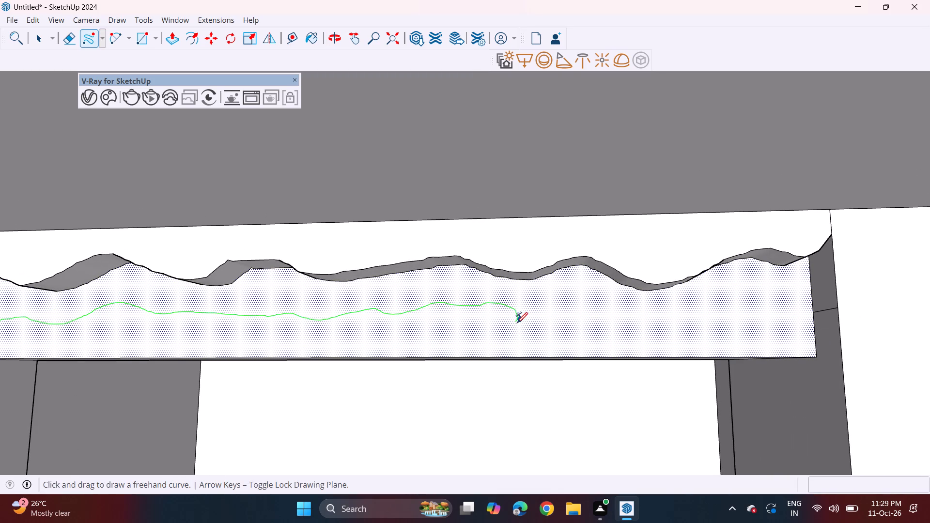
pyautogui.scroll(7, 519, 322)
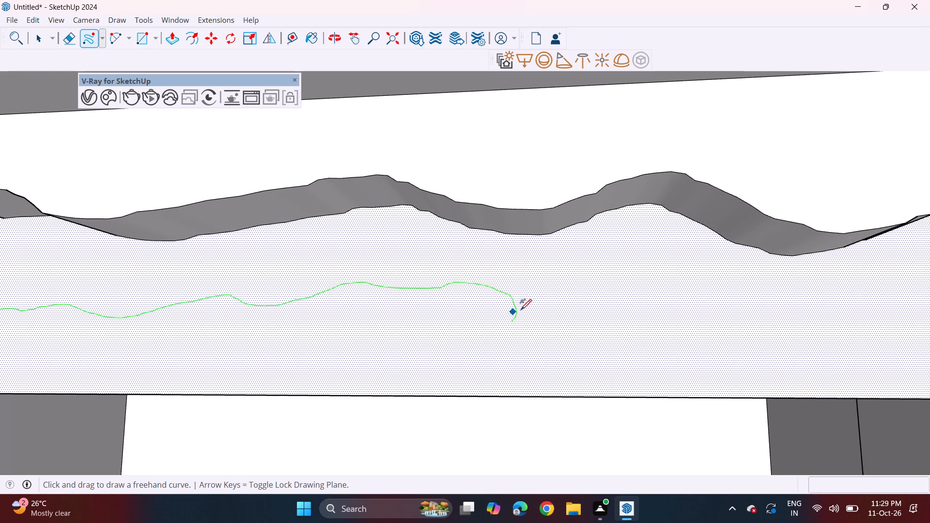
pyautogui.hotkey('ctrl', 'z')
# Push/Pull the lintel's wavy upper strip outward by 4 3/4", flush with the piers' front faces.
pyautogui.scroll(-12, 518, 309)
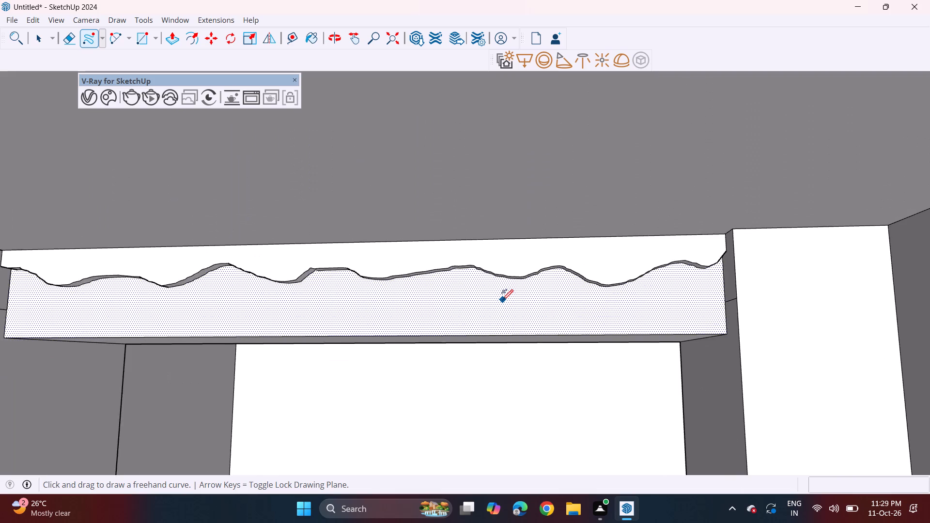
pyautogui.scroll(-1, 502, 300)
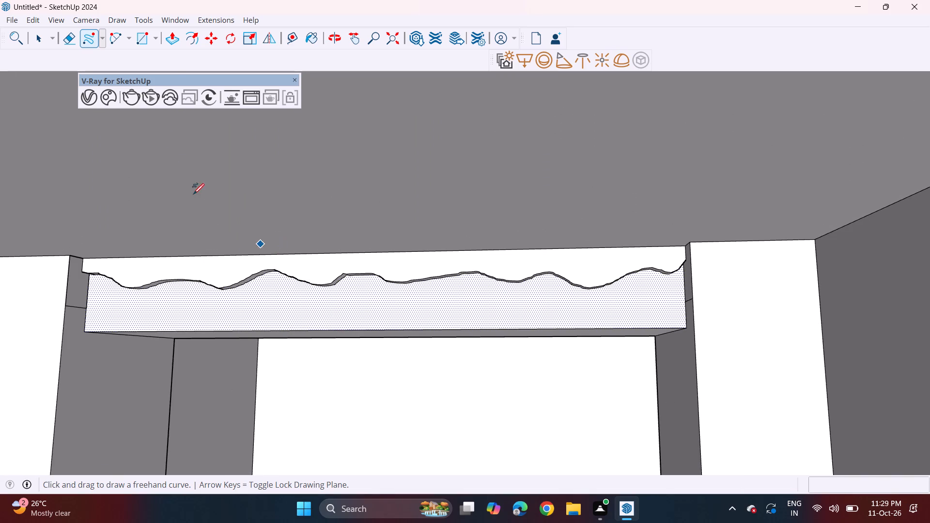
pyautogui.click(171, 41)
pyautogui.click(136, 274)
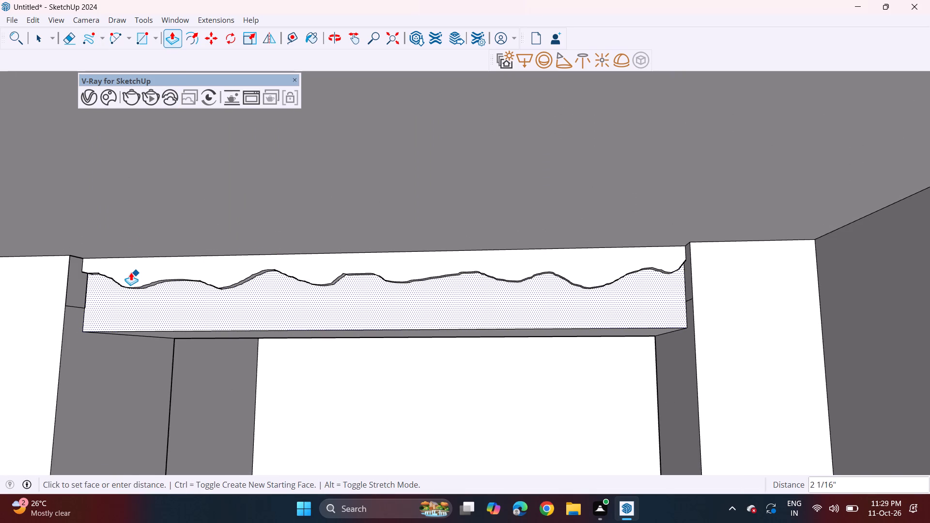
pyautogui.press('Escape')
pyautogui.click(149, 262)
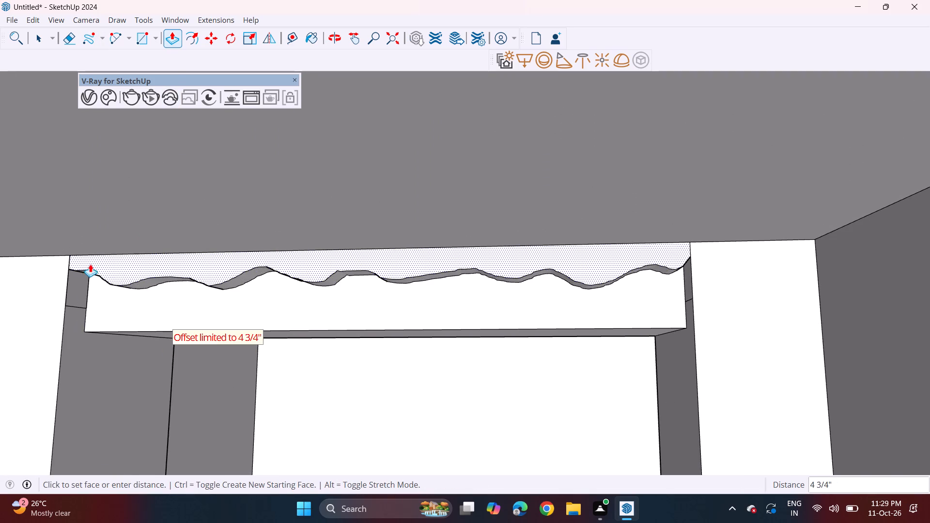
pyautogui.click(70, 274)
# Draw a second freehand wavy curve across the full width of the lintel face, just below the projecting upper strip.
pyautogui.click(83, 44)
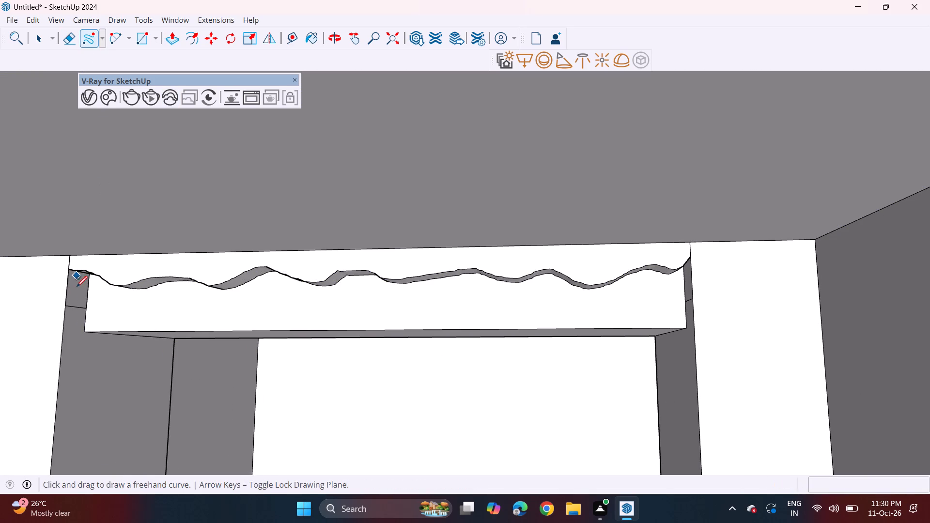
pyautogui.click(87, 295)
pyautogui.moveTo(90, 296); pyautogui.dragTo(261, 293)
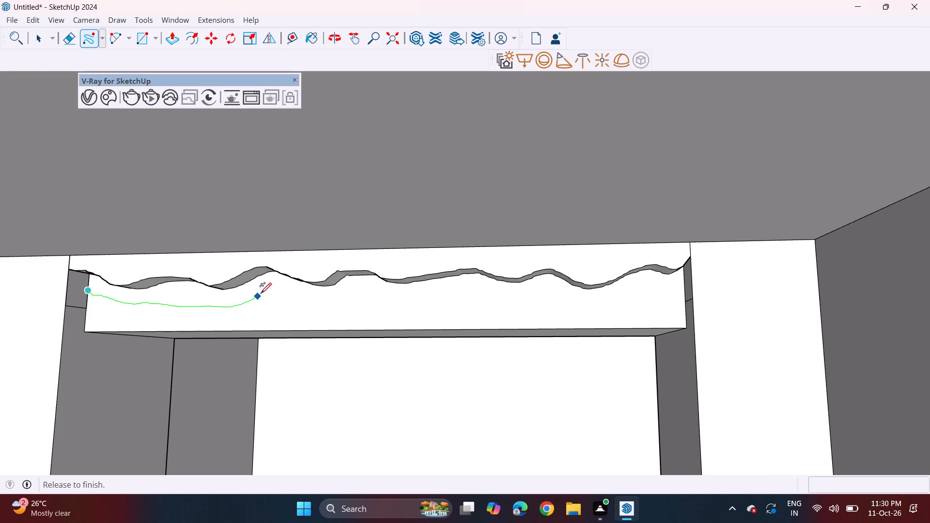
pyautogui.moveTo(261, 293); pyautogui.dragTo(416, 306)
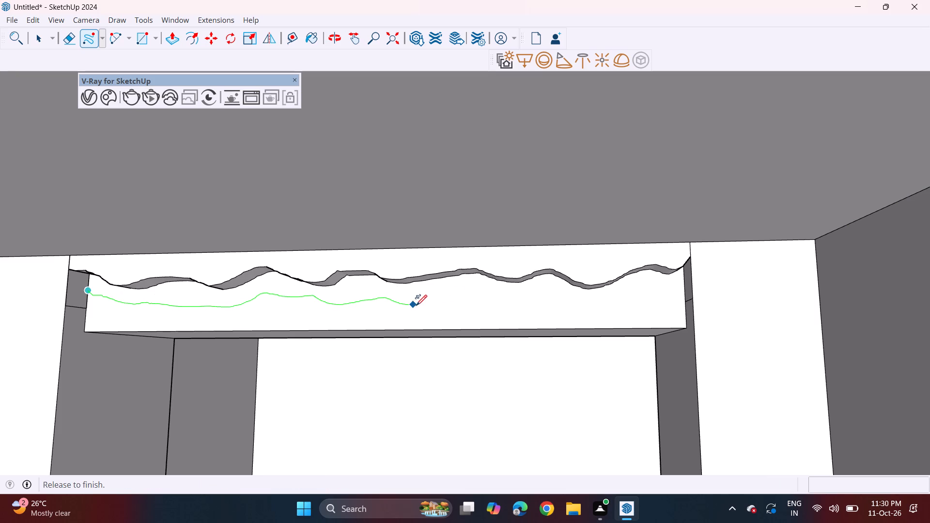
pyautogui.moveTo(416, 306); pyautogui.dragTo(601, 305)
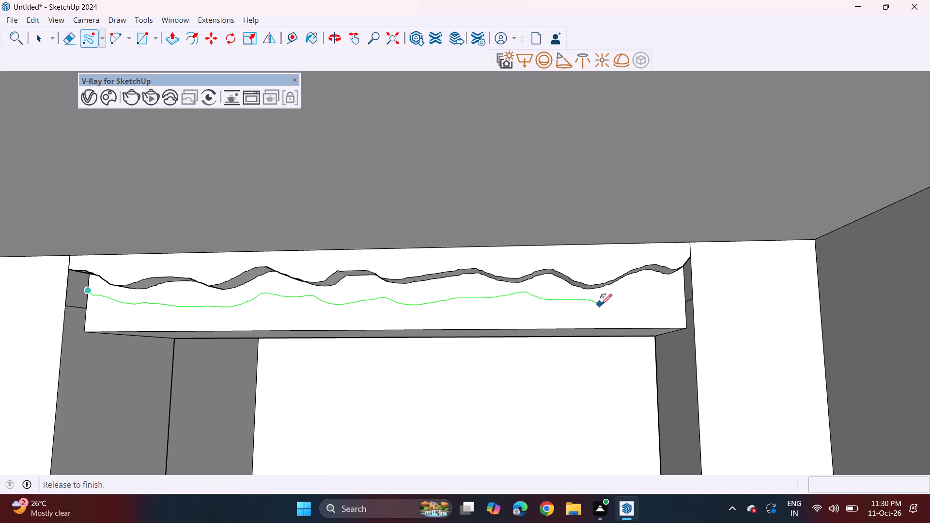
pyautogui.moveTo(601, 305); pyautogui.dragTo(687, 281)
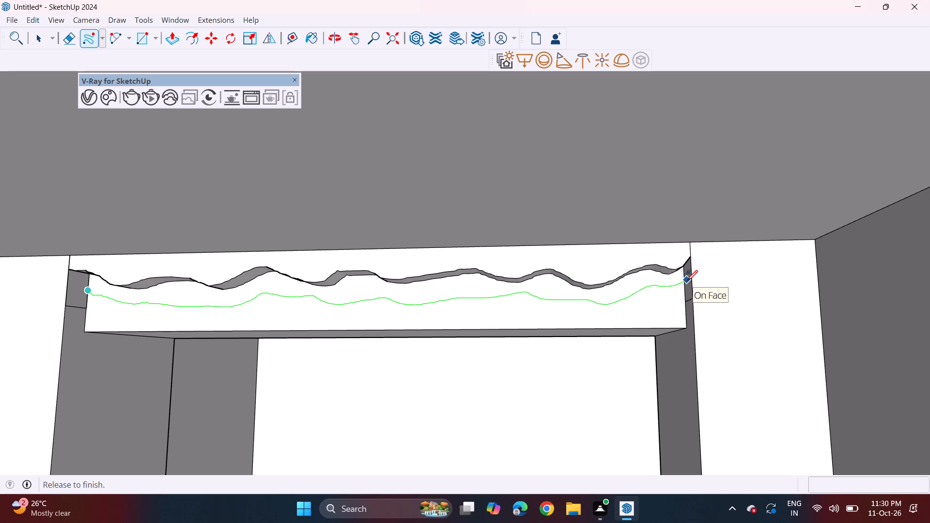
pyautogui.moveTo(687, 281); pyautogui.dragTo(689, 279)
pyautogui.moveTo(680, 272); pyautogui.dragTo(656, 317, button='middle')
pyautogui.scroll(2, 661, 308)
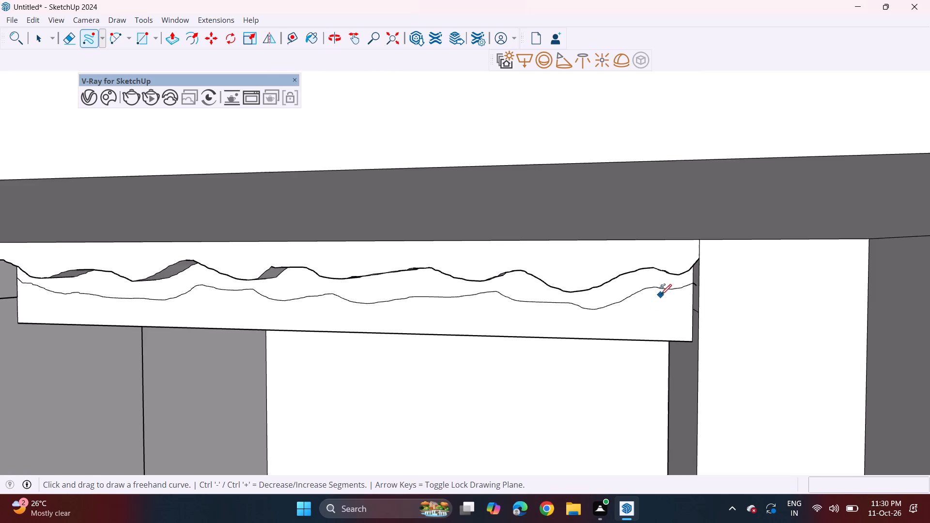
pyautogui.moveTo(618, 309); pyautogui.dragTo(605, 287, button='middle')
pyautogui.scroll(1, 605, 287)
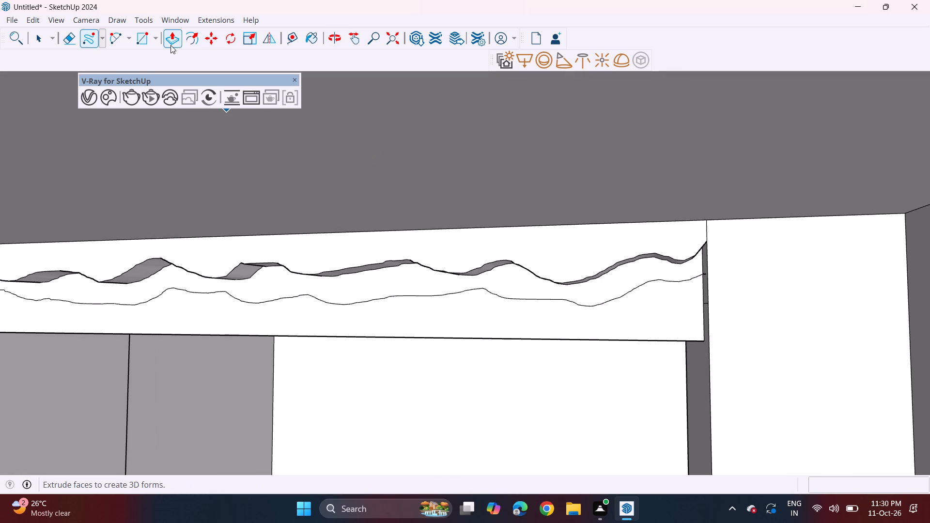
# Push/Pull the strip between the two wavy curves on the lintel outward by 3 5/16".
pyautogui.moveTo(170, 45); pyautogui.dragTo(171, 50)
pyautogui.press('Escape')
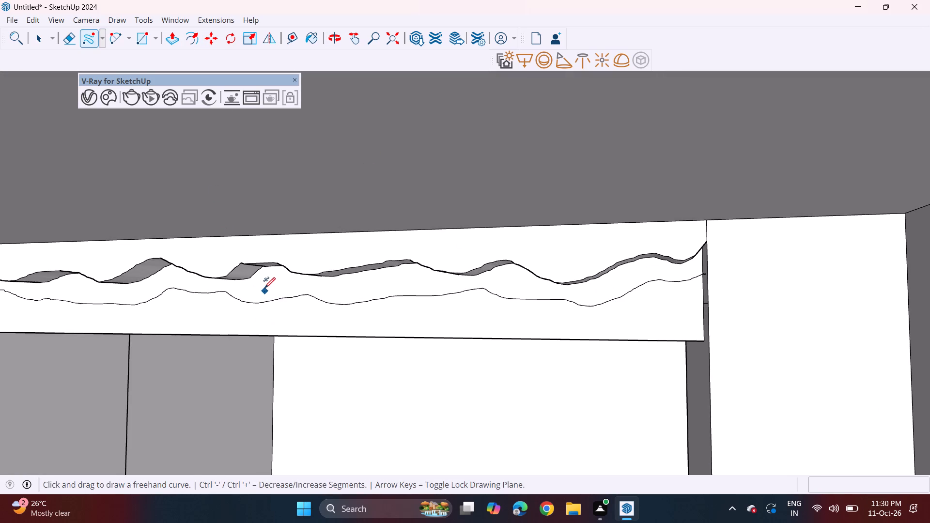
pyautogui.click(164, 39)
pyautogui.click(281, 281)
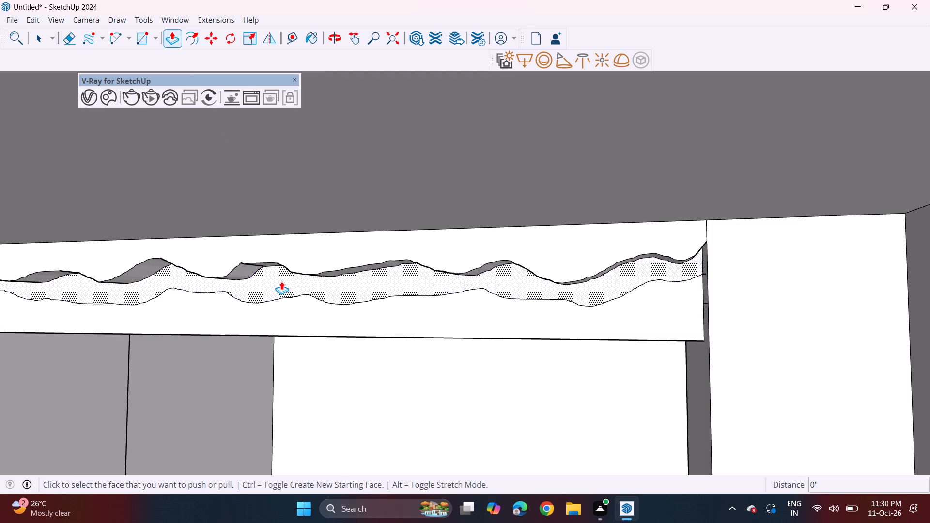
pyautogui.click(272, 281)
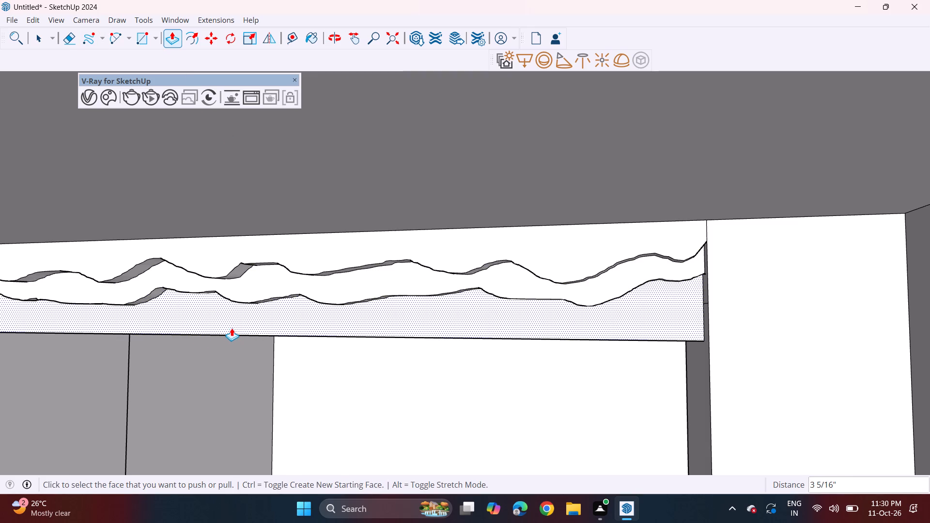
# Draw a third freehand wavy curve across the lintel face below the second projecting strip.
pyautogui.scroll(-1, 136, 329)
pyautogui.moveTo(125, 346); pyautogui.dragTo(149, 335, button='middle')
pyautogui.scroll(-3, 143, 311)
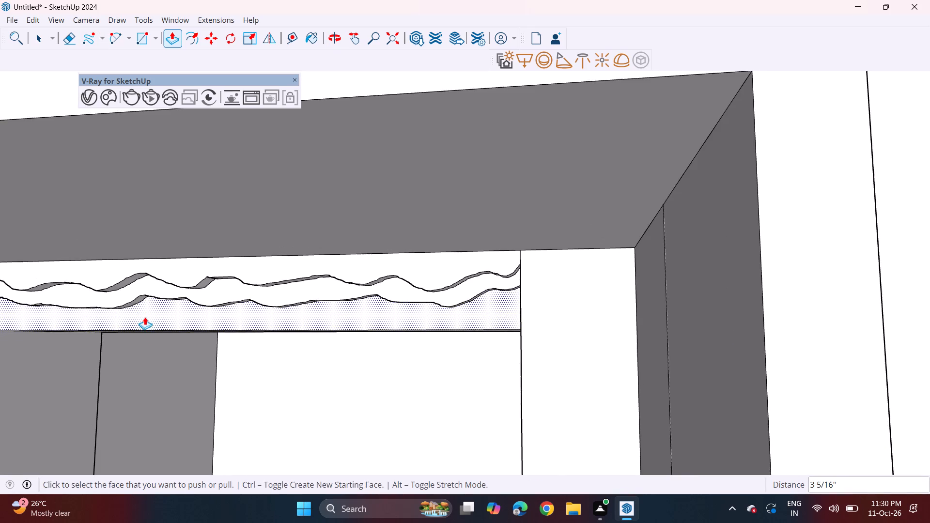
pyautogui.scroll(-1, 141, 317)
pyautogui.keyDown('shift'); pyautogui.moveTo(139, 306); pyautogui.dragTo(235, 292, button='middle'); pyautogui.keyUp('shift')
pyautogui.moveTo(198, 286); pyautogui.dragTo(263, 283, button='middle')
pyautogui.moveTo(262, 282); pyautogui.dragTo(240, 281, button='middle')
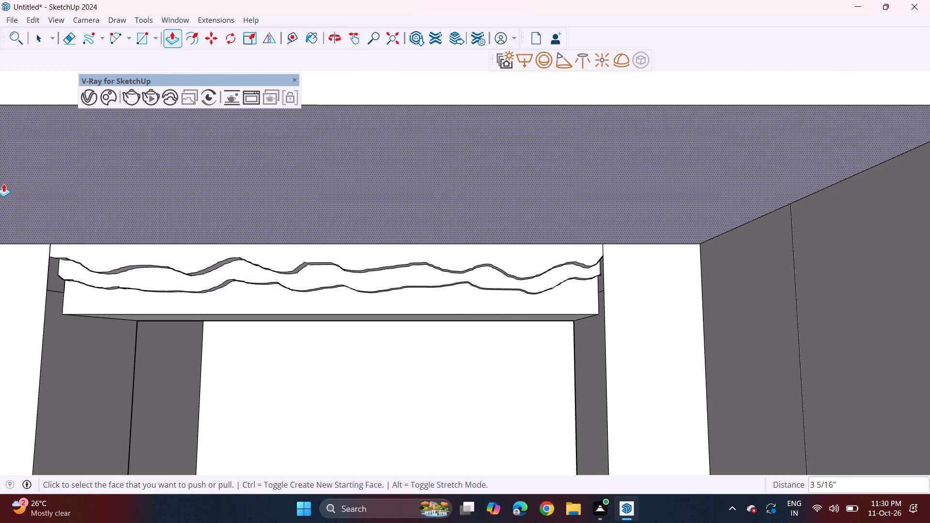
pyautogui.click(88, 41)
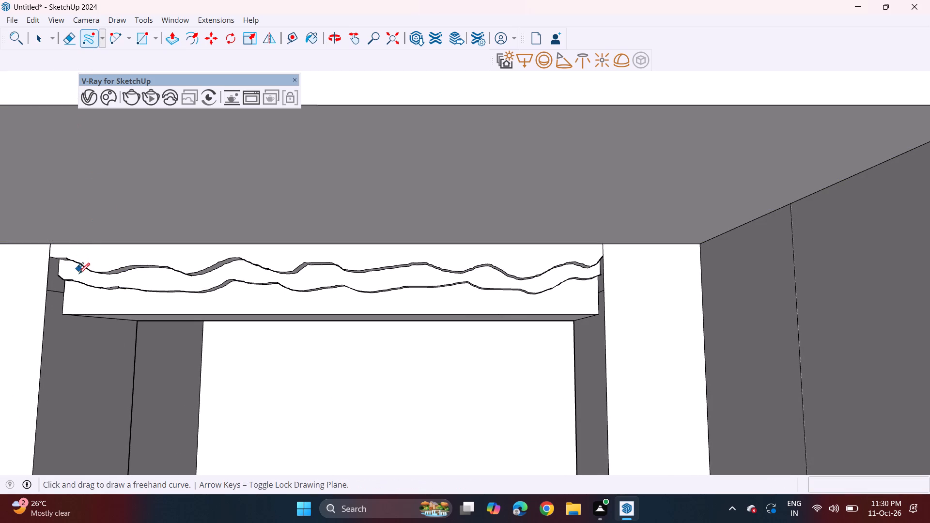
pyautogui.click(61, 296)
pyautogui.moveTo(67, 292); pyautogui.dragTo(75, 293)
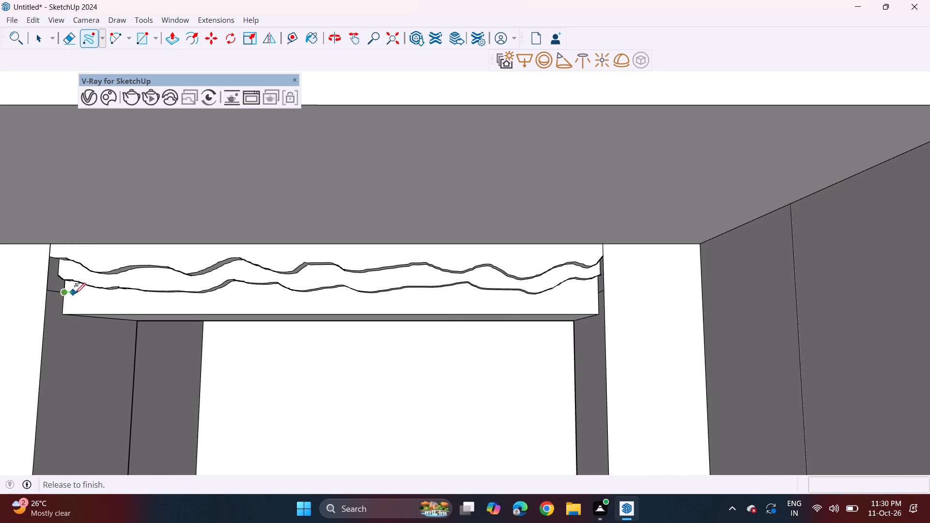
pyautogui.moveTo(75, 293); pyautogui.dragTo(254, 297)
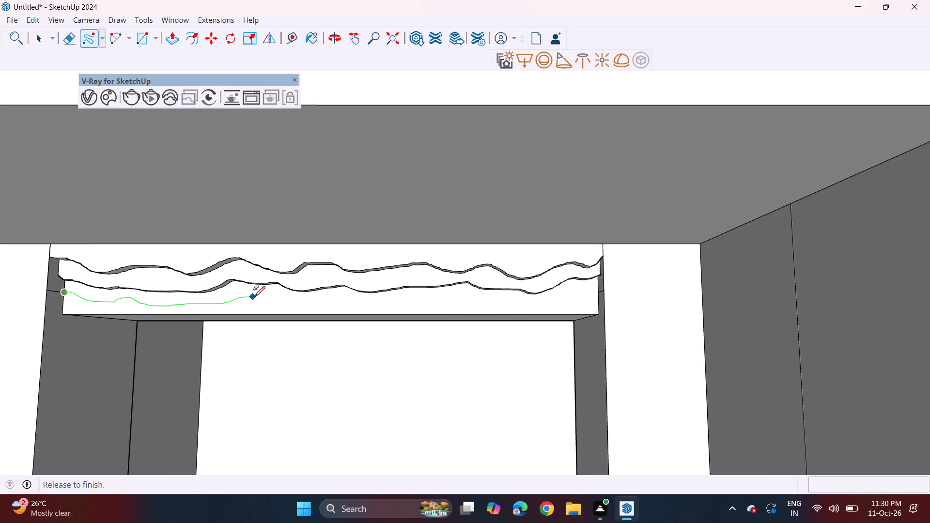
pyautogui.moveTo(254, 297); pyautogui.dragTo(439, 297)
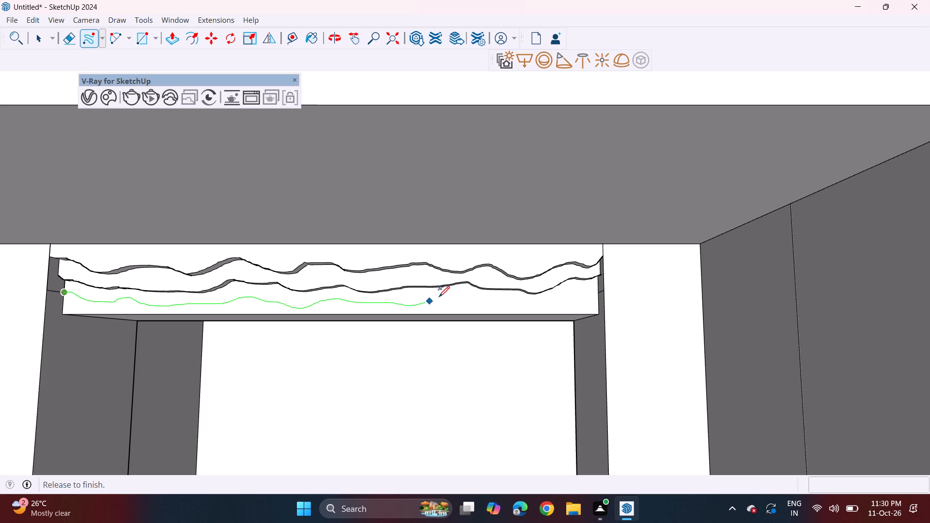
pyautogui.moveTo(439, 297); pyautogui.dragTo(524, 306)
pyautogui.moveTo(524, 306); pyautogui.dragTo(601, 287)
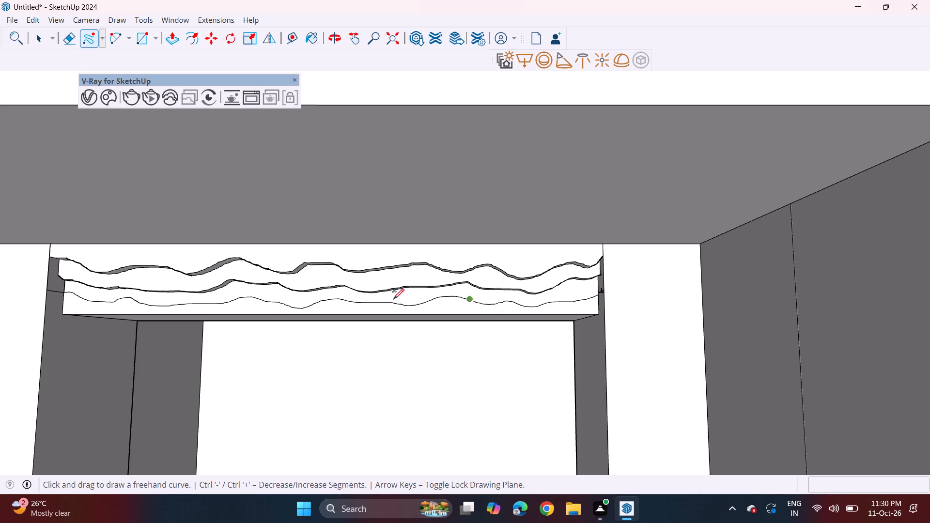
# Push/Pull the lintel's second wavy strip outward by a further 2 3/16".
pyautogui.moveTo(170, 40); pyautogui.dragTo(172, 46)
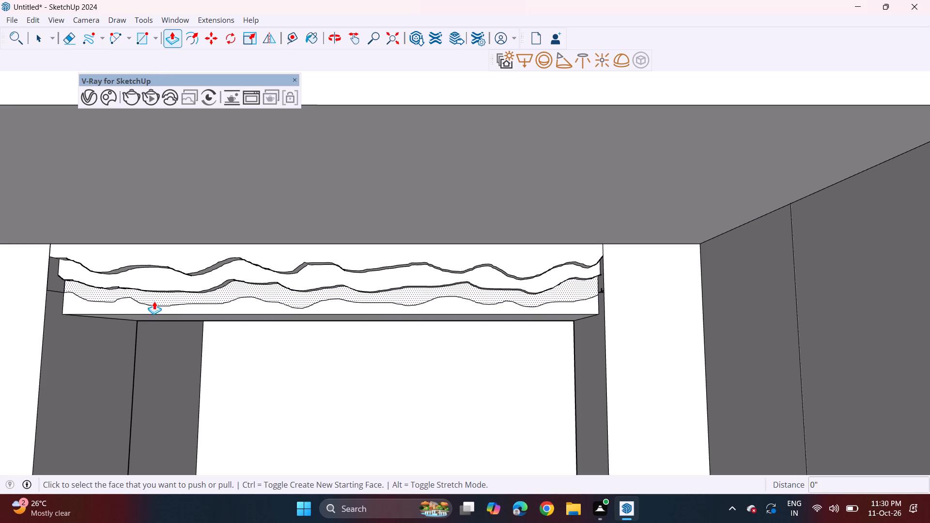
pyautogui.click(155, 299)
pyautogui.moveTo(145, 298); pyautogui.dragTo(142, 298, button='middle')
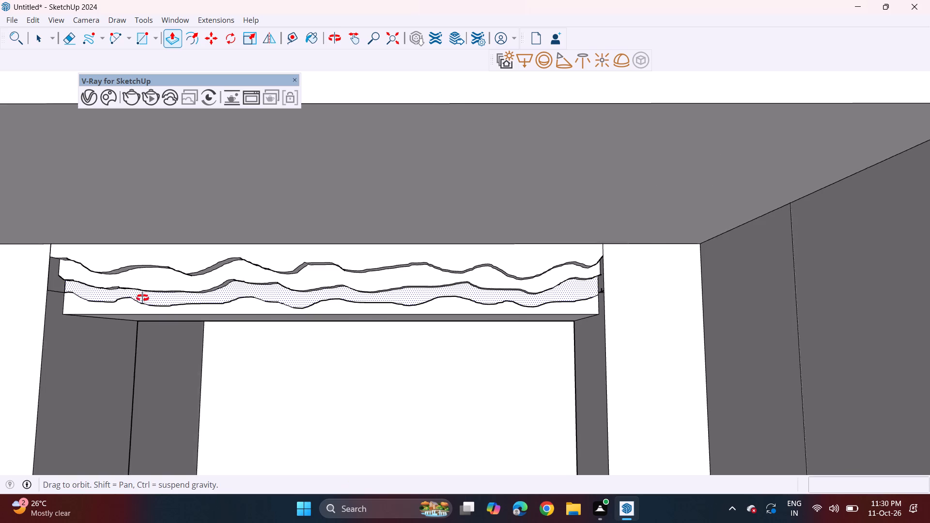
pyautogui.moveTo(142, 298); pyautogui.dragTo(138, 298, button='middle')
pyautogui.scroll(9, 150, 304)
pyautogui.click(147, 290)
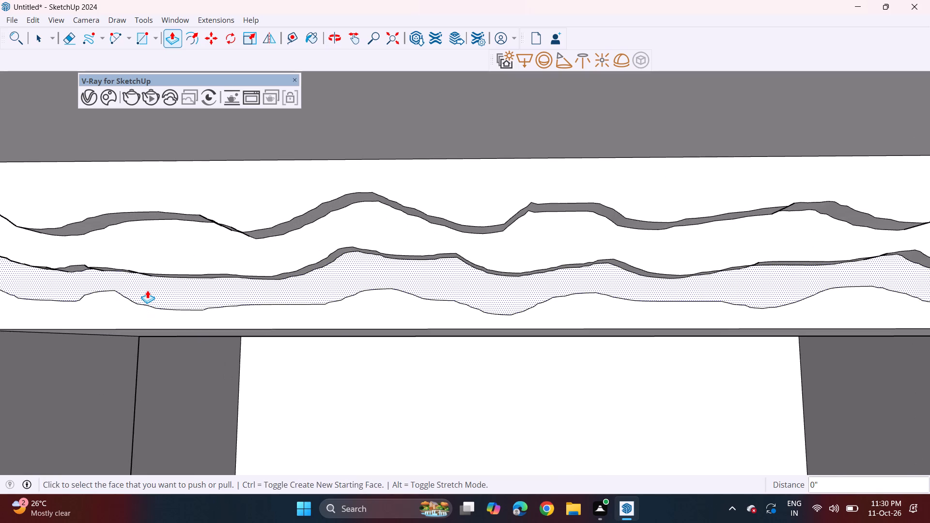
pyautogui.moveTo(191, 283); pyautogui.dragTo(44, 286, button='middle')
pyautogui.scroll(2, 233, 284)
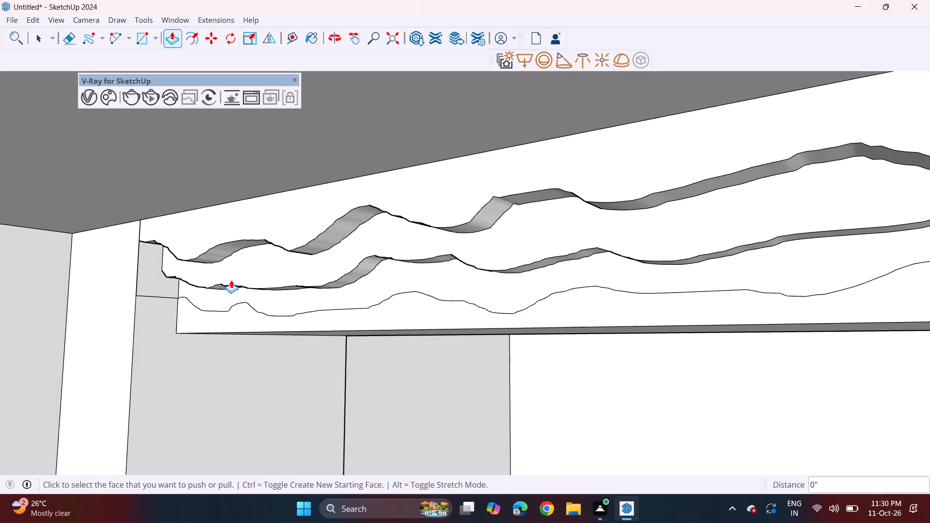
pyautogui.click(240, 267)
pyautogui.click(225, 262)
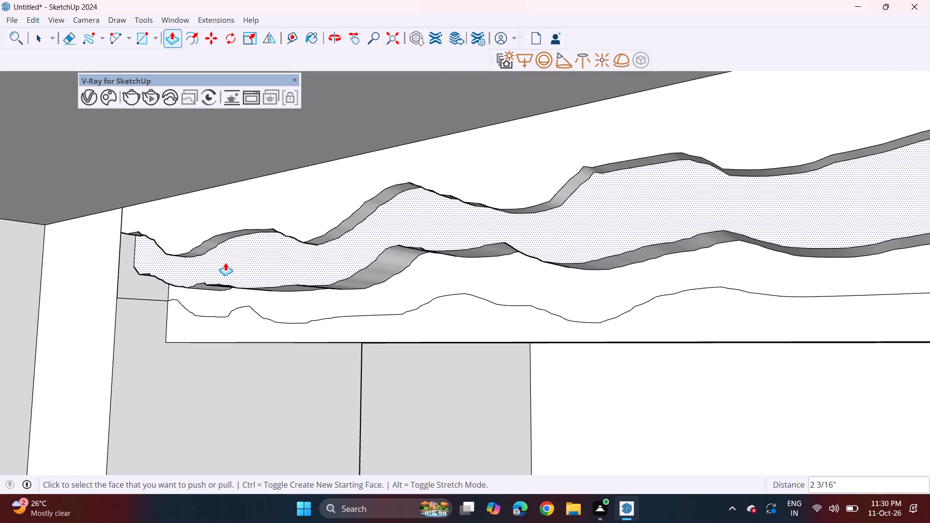
# Push/Pull the lintel's third wavy strip, above the lowest curve, outward by 2 15/16".
pyautogui.click(256, 305)
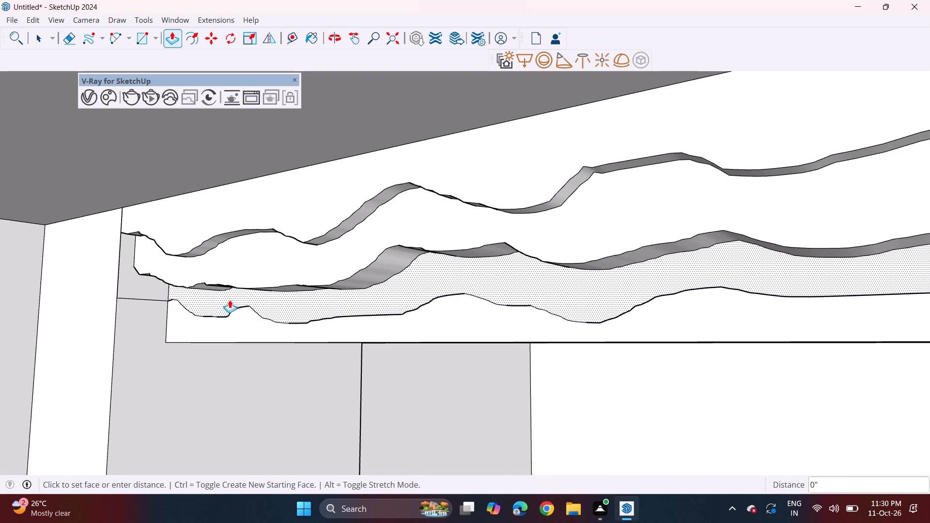
pyautogui.click(237, 300)
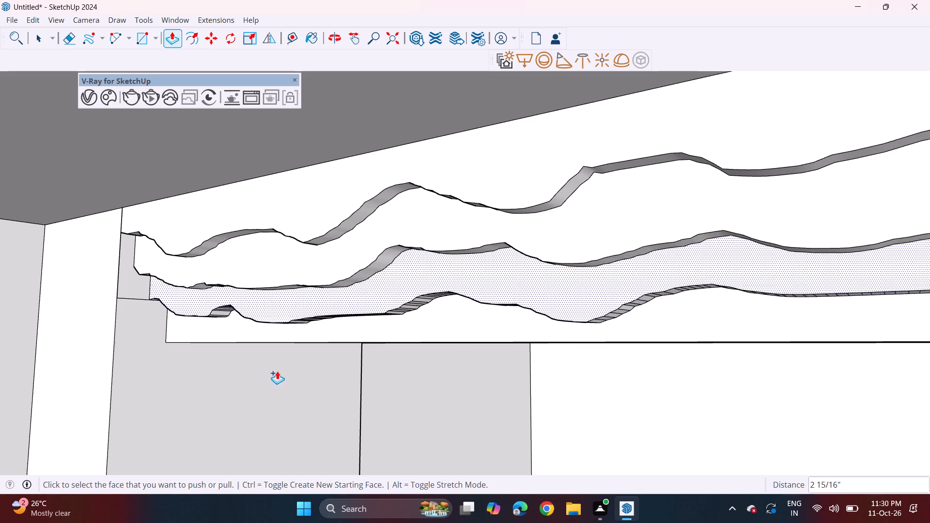
# Push/Pull the lintel's underside downward by 4 3/8".
pyautogui.scroll(-8, 266, 380)
pyautogui.moveTo(261, 385); pyautogui.dragTo(361, 341, button='middle')
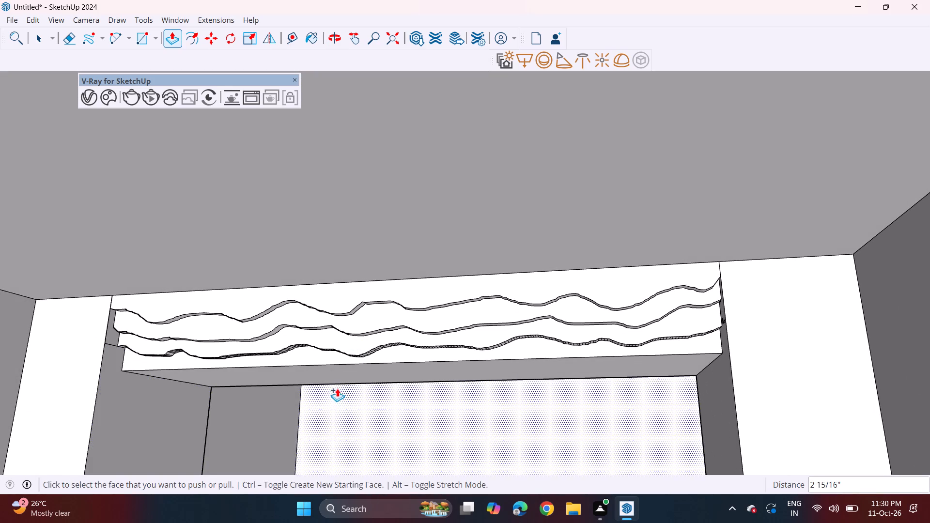
pyautogui.click(336, 371)
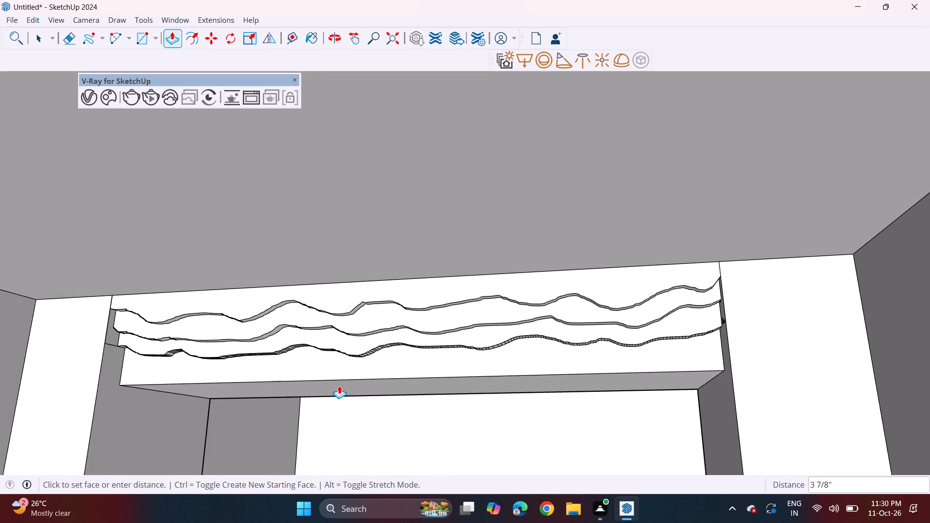
pyautogui.click(340, 387)
# Push/Pull the lintel's bottom strip below the third wavy curve outward, flush with the piers' front faces.
pyautogui.scroll(-4, 301, 329)
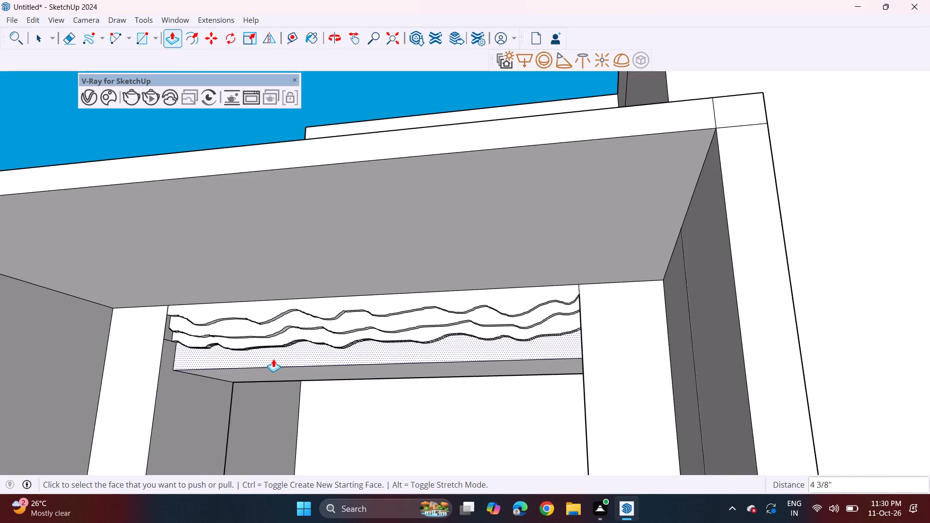
pyautogui.scroll(7, 170, 330)
pyautogui.scroll(-10, 164, 312)
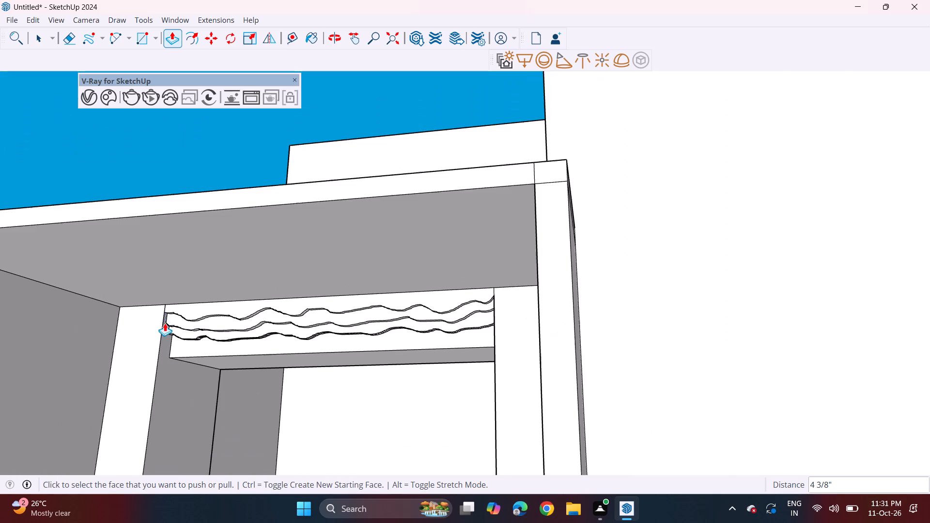
pyautogui.moveTo(160, 345); pyautogui.dragTo(248, 369, button='middle')
pyautogui.scroll(-5, 254, 364)
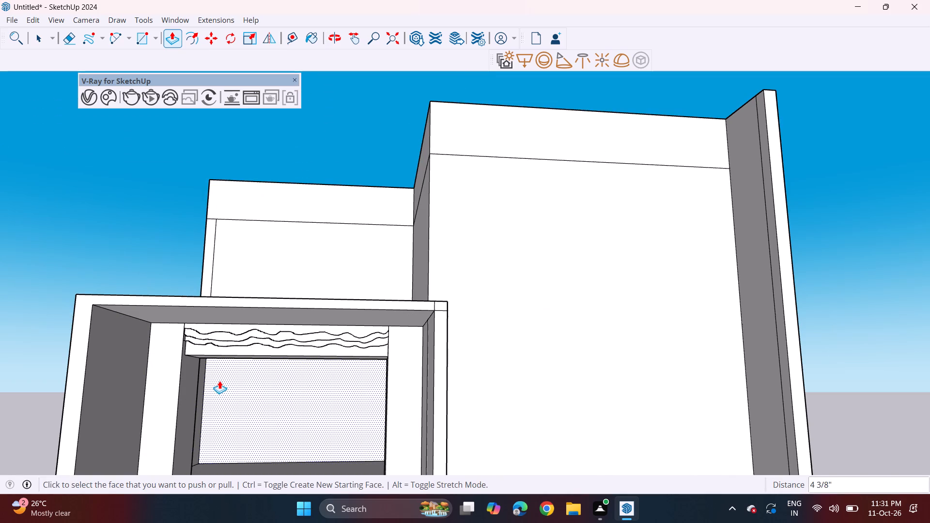
pyautogui.scroll(12, 206, 368)
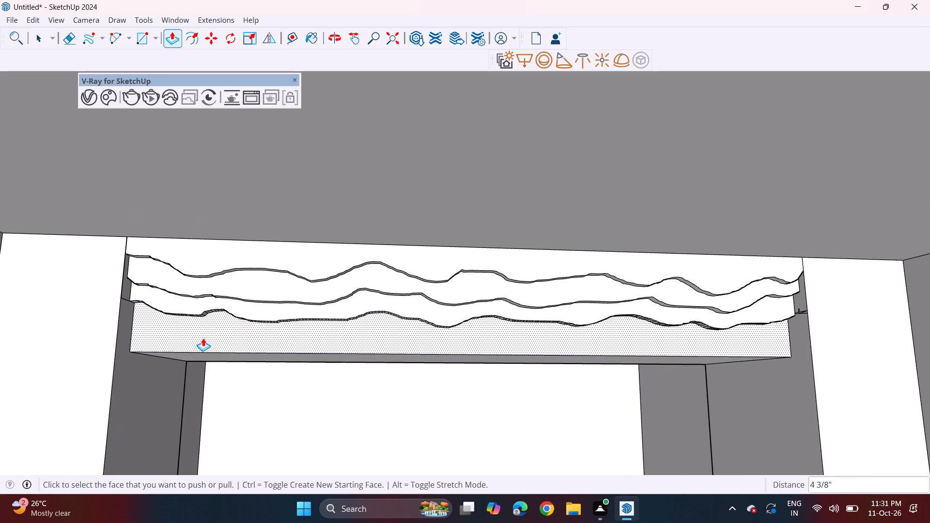
pyautogui.click(203, 338)
pyautogui.click(177, 341)
# Push/Pull the lintel's bottom strip back inward by 2".
pyautogui.moveTo(194, 308); pyautogui.dragTo(186, 316, button='middle')
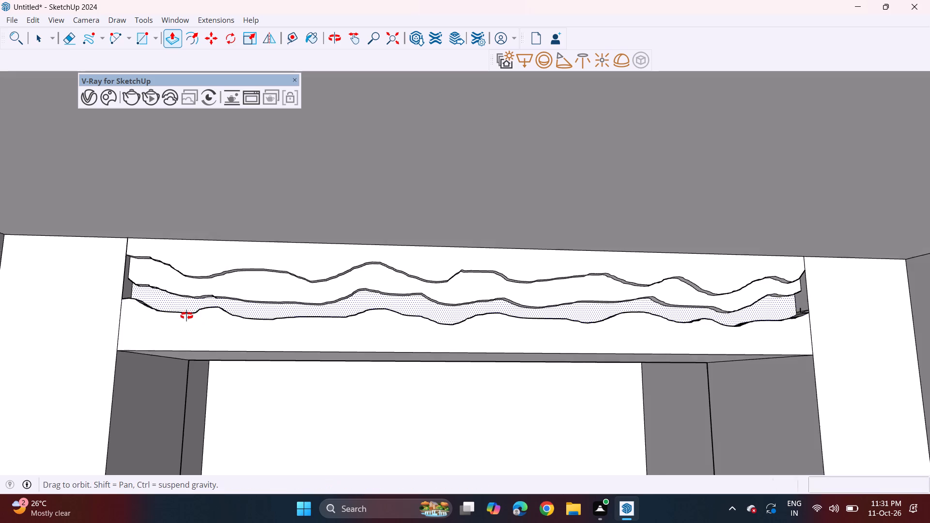
pyautogui.moveTo(186, 316); pyautogui.dragTo(148, 334, button='middle')
pyautogui.click(65, 379)
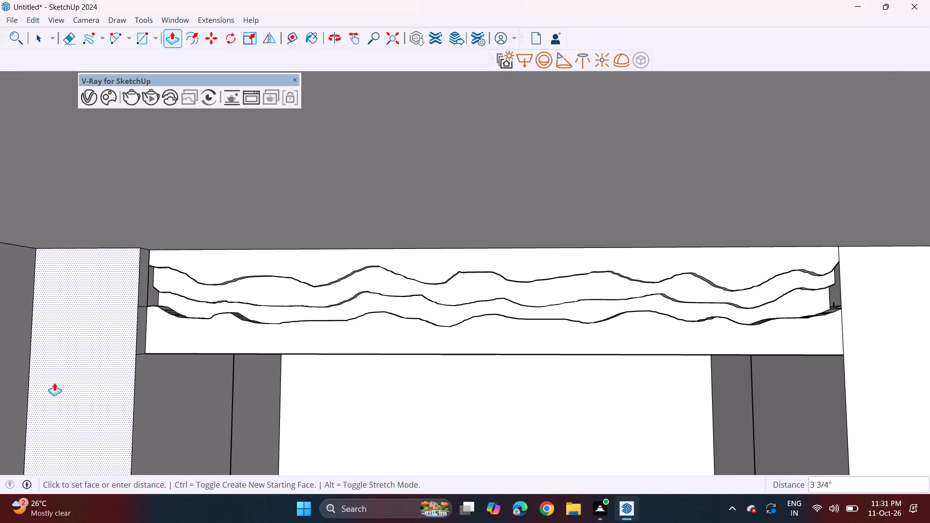
pyautogui.hotkey('ctrl', 'z')
pyautogui.click(203, 329)
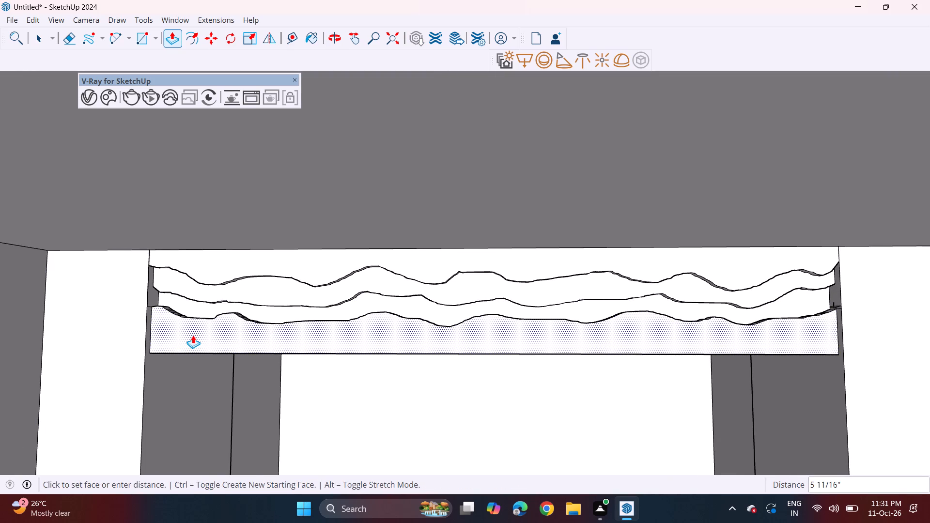
pyautogui.click(200, 333)
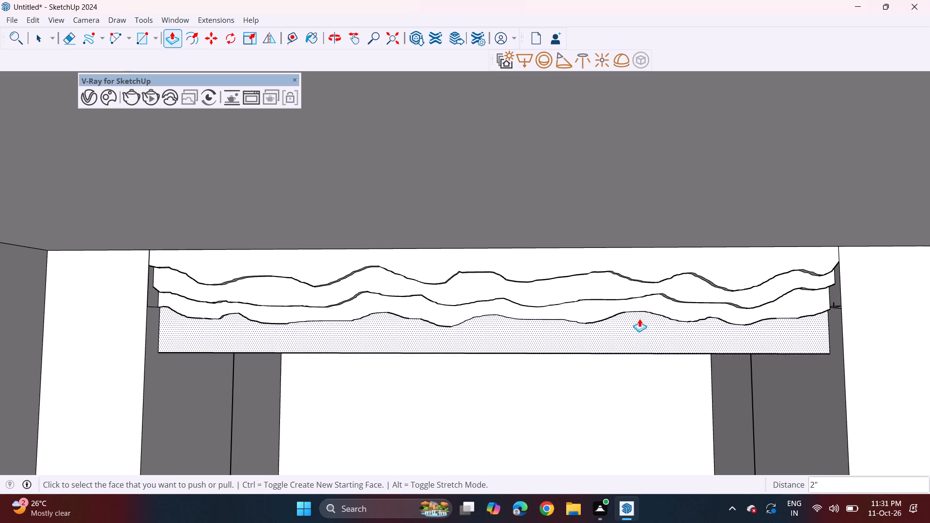
# Push/Pull the ceiling of the terrace's box frame downward by 3 7/16".
pyautogui.scroll(4, 841, 301)
pyautogui.scroll(-11, 825, 312)
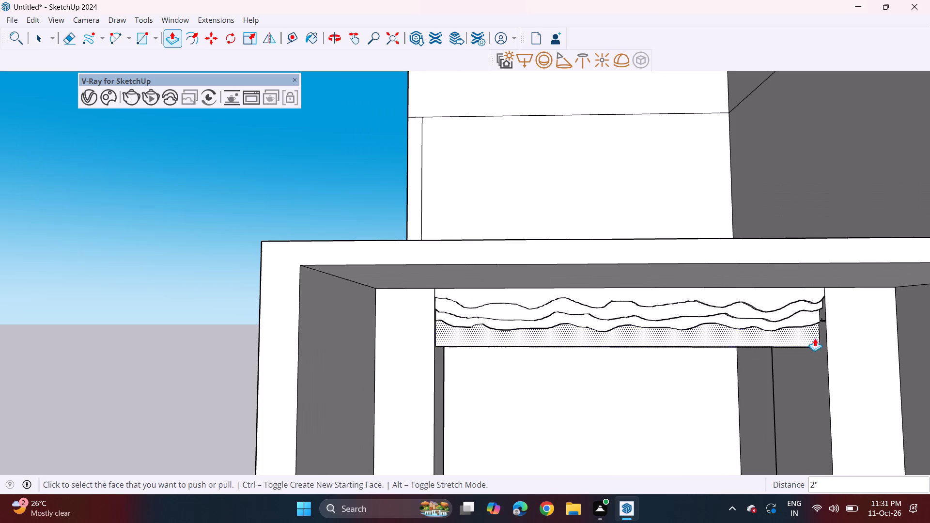
pyautogui.keyDown('shift'); pyautogui.moveTo(736, 335); pyautogui.dragTo(555, 190, button='middle'); pyautogui.keyUp('shift')
pyautogui.scroll(-3, 500, 173)
pyautogui.moveTo(492, 215); pyautogui.dragTo(452, 166, button='middle')
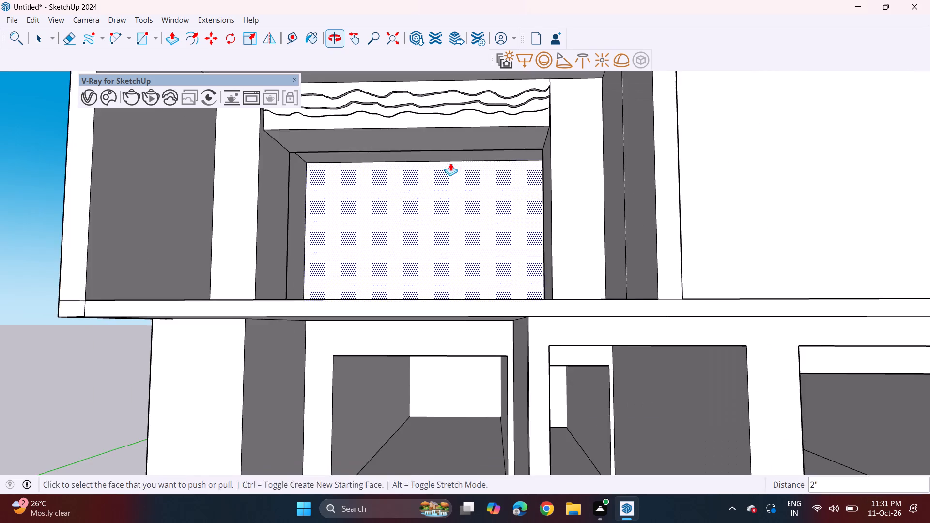
pyautogui.moveTo(450, 160); pyautogui.dragTo(455, 187, button='middle')
pyautogui.keyDown('shift'); pyautogui.moveTo(454, 167); pyautogui.dragTo(466, 230, button='middle'); pyautogui.keyUp('shift')
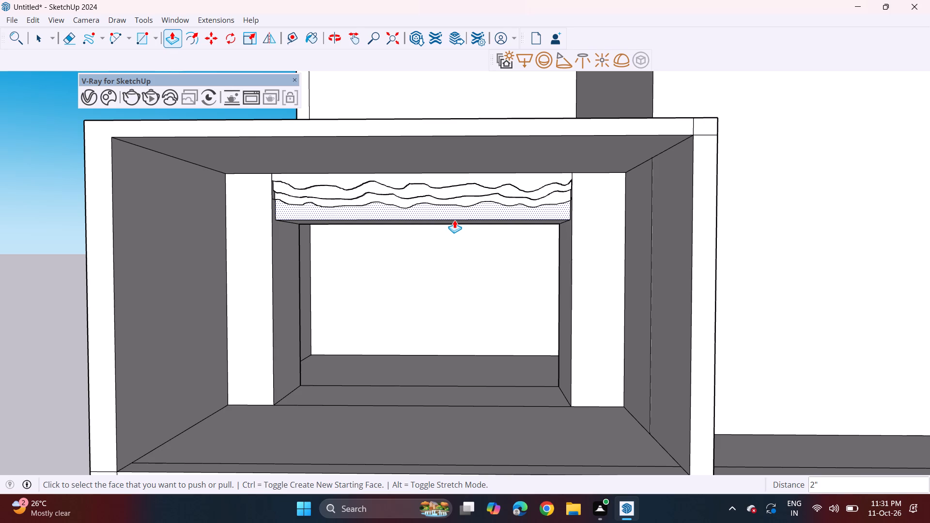
pyautogui.scroll(-1, 335, 274)
pyautogui.moveTo(335, 261); pyautogui.dragTo(349, 238, button='middle')
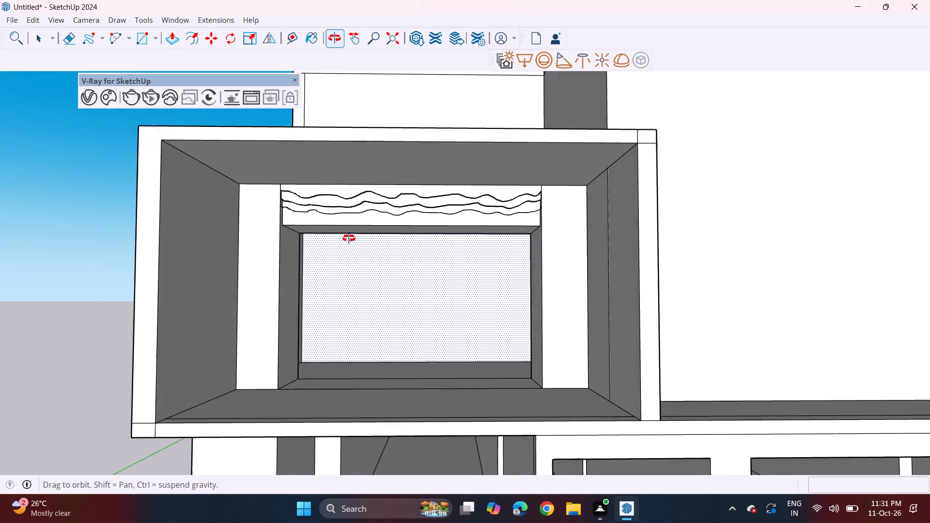
pyautogui.moveTo(349, 238); pyautogui.dragTo(351, 232, button='middle')
pyautogui.click(363, 152)
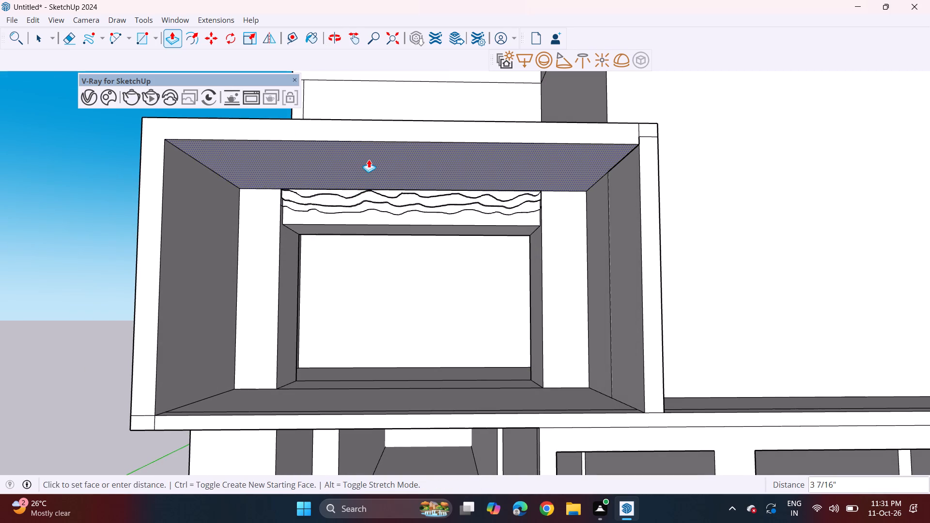
pyautogui.click(369, 158)
# Push/Pull the terrace box's roof upward by 10 5/16" and raise the narrow strips along both side edges by the same distance.
pyautogui.moveTo(369, 140); pyautogui.dragTo(378, 210, button='middle')
pyautogui.click(372, 182)
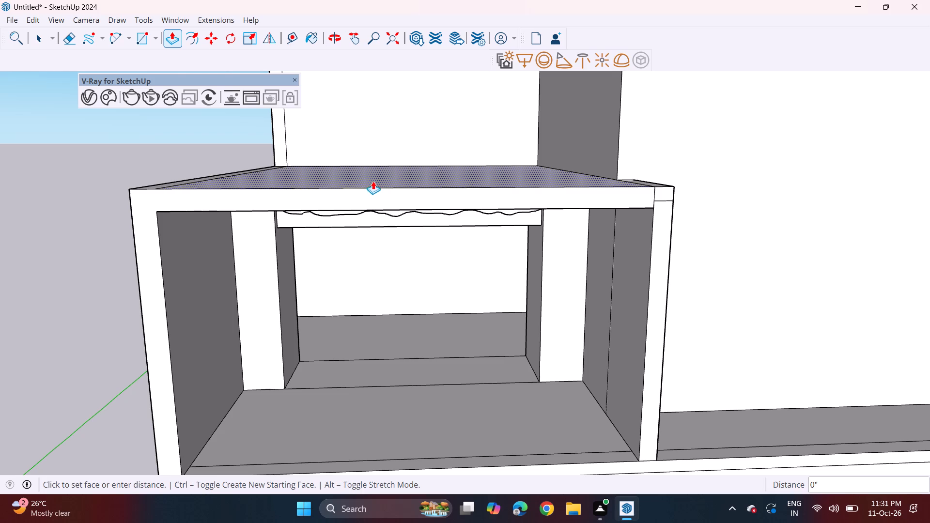
pyautogui.click(372, 160)
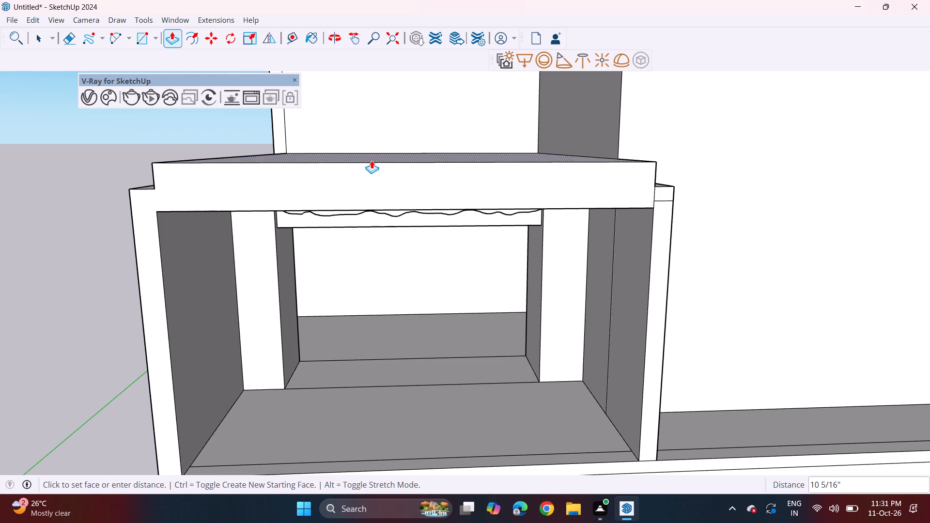
pyautogui.moveTo(608, 190); pyautogui.dragTo(538, 211, button='middle')
pyautogui.doubleClick(612, 206)
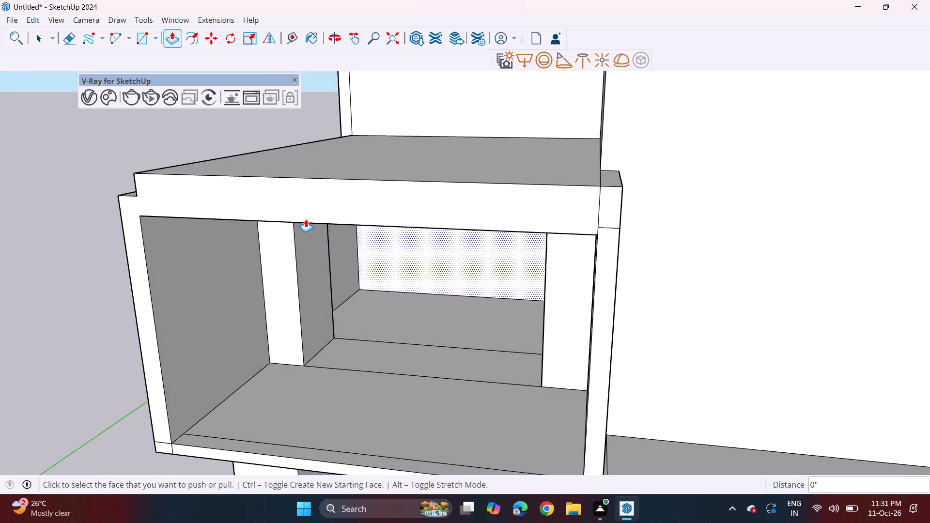
pyautogui.moveTo(285, 205); pyautogui.dragTo(487, 193, button='middle')
pyautogui.doubleClick(291, 206)
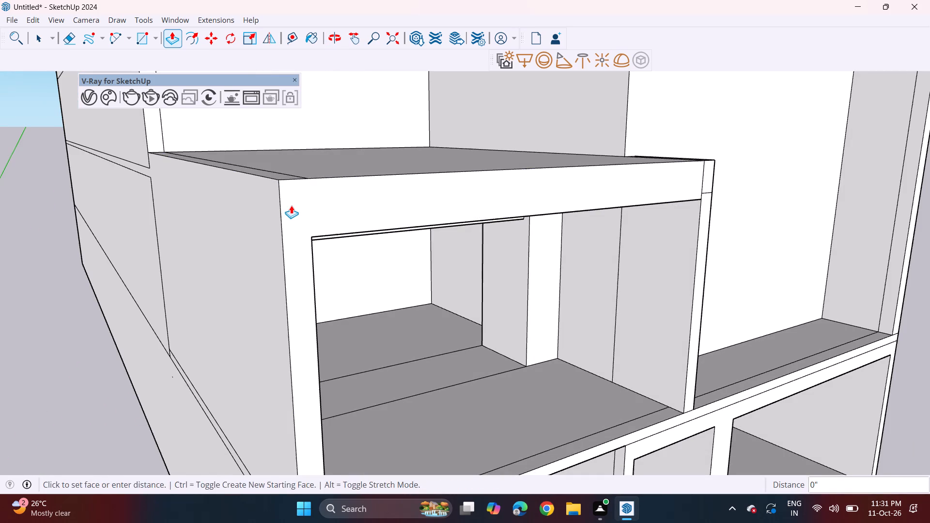
# Push/Pull the inner face of the terrace box's left wall inward by 4 3/16".
pyautogui.moveTo(415, 204); pyautogui.dragTo(293, 168, button='middle')
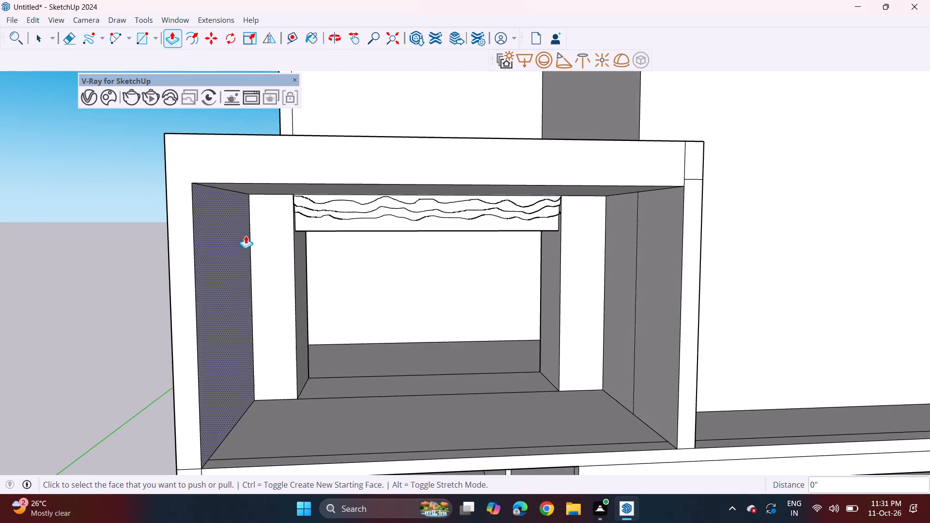
pyautogui.scroll(-2, 244, 234)
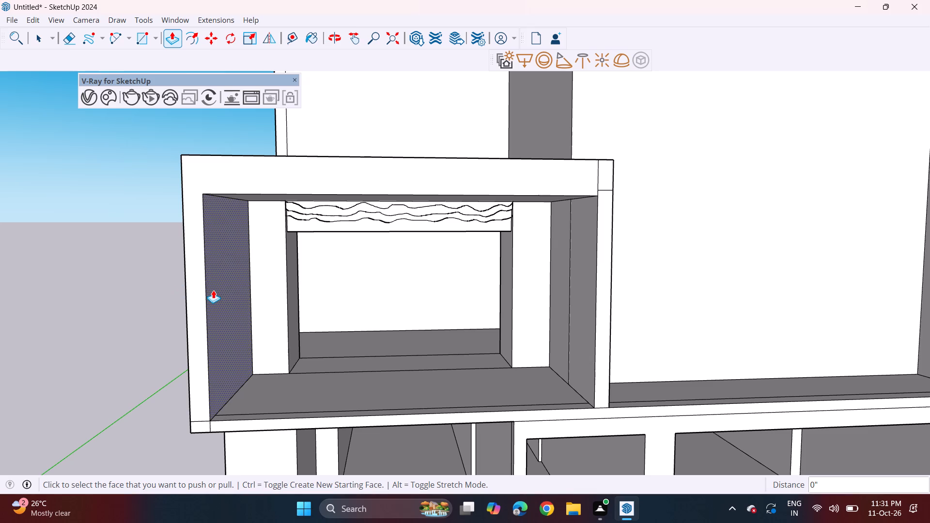
pyautogui.click(213, 290)
pyautogui.click(222, 293)
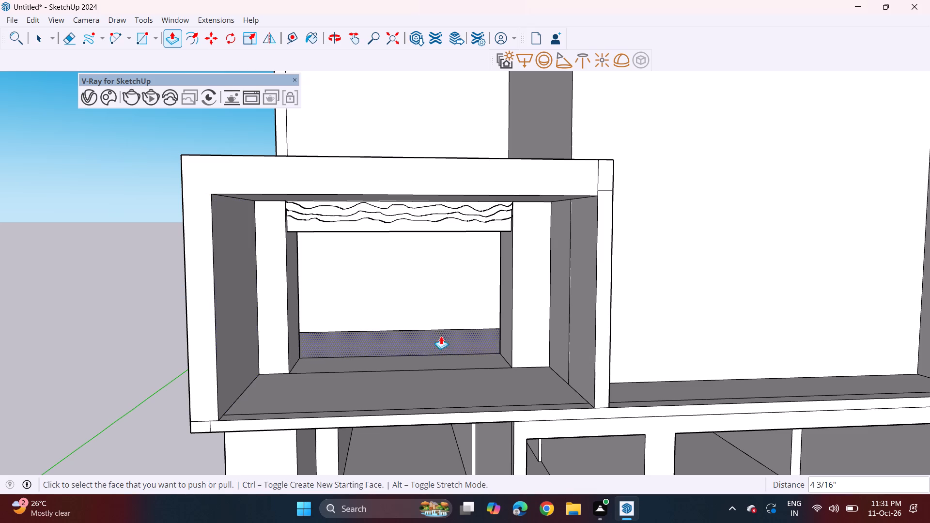
# Push/Pull both inner face segments of the terrace box's right wall inward by the same distance, keeping them flush.
pyautogui.keyDown('shift'); pyautogui.moveTo(575, 324); pyautogui.dragTo(387, 315, button='middle'); pyautogui.keyUp('shift')
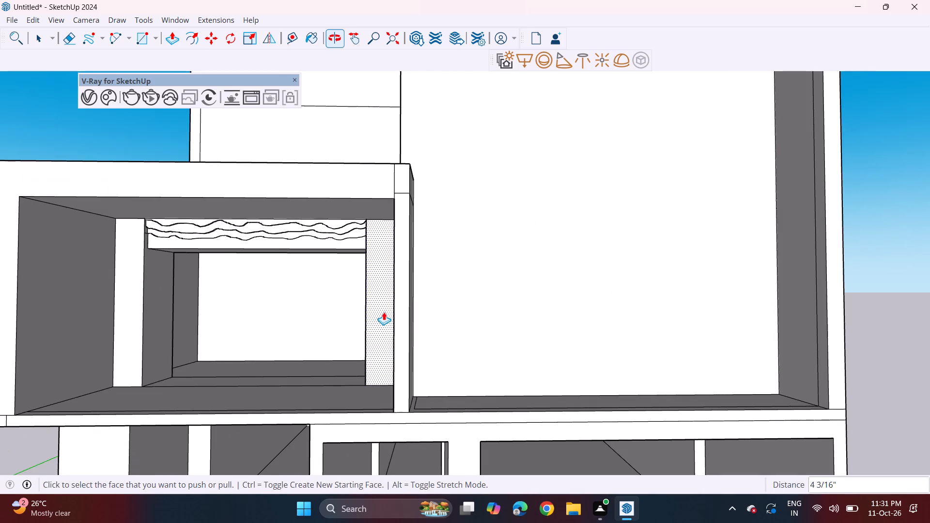
pyautogui.middleClick(384, 309)
pyautogui.moveTo(384, 308); pyautogui.dragTo(435, 331, button='middle')
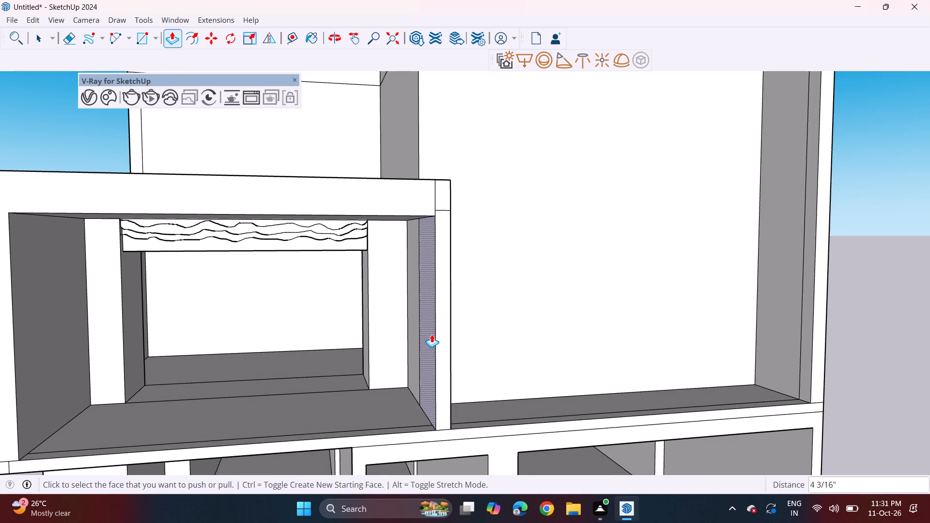
pyautogui.click(432, 334)
pyautogui.click(419, 336)
pyautogui.moveTo(404, 340); pyautogui.dragTo(425, 339, button='middle')
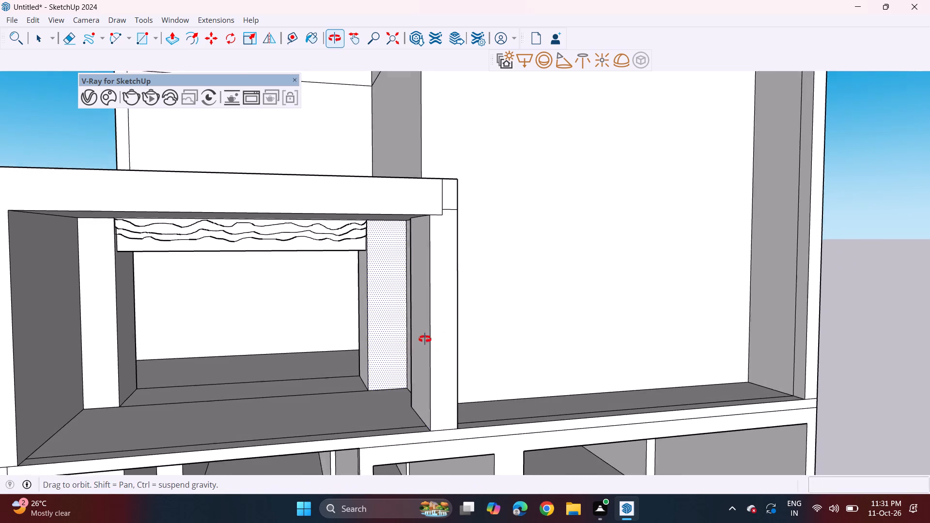
pyautogui.moveTo(425, 339); pyautogui.dragTo(451, 340, button='middle')
pyautogui.doubleClick(409, 327)
pyautogui.moveTo(436, 321); pyautogui.dragTo(408, 321, button='middle')
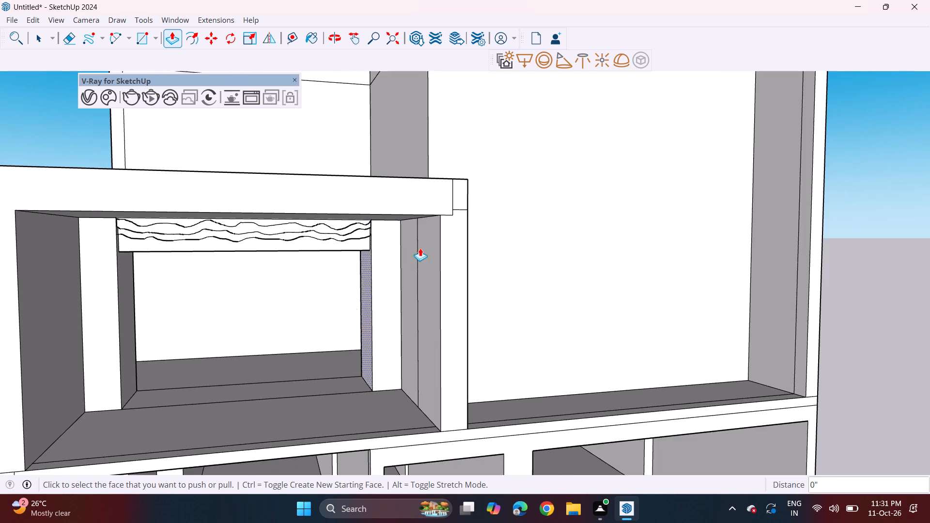
# Erase the leftover dividing edges at the upper-right corner of the terrace box's front face.
pyautogui.scroll(3, 452, 215)
pyautogui.moveTo(454, 199); pyautogui.dragTo(386, 195, button='middle')
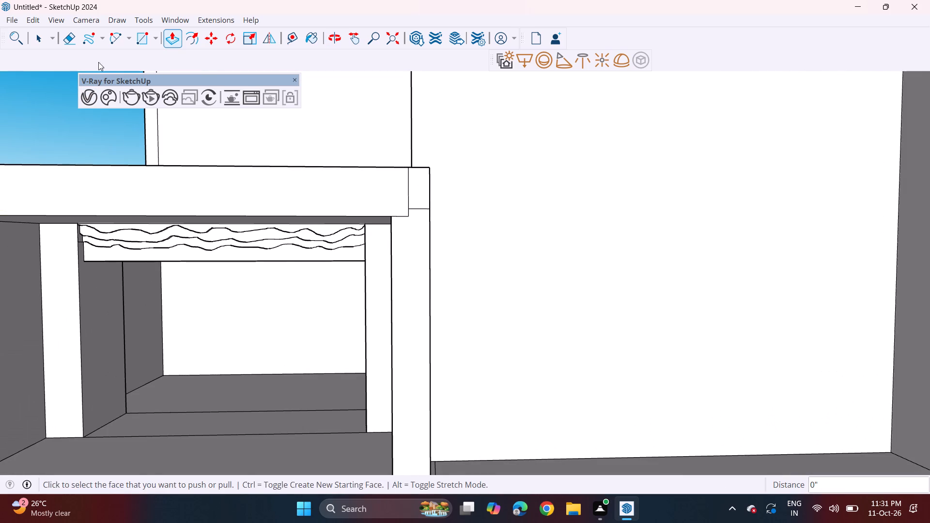
pyautogui.click(73, 37)
pyautogui.moveTo(417, 203); pyautogui.dragTo(417, 213)
pyautogui.moveTo(410, 201); pyautogui.dragTo(409, 212)
pyautogui.click(403, 227)
pyautogui.moveTo(403, 215); pyautogui.dragTo(409, 230)
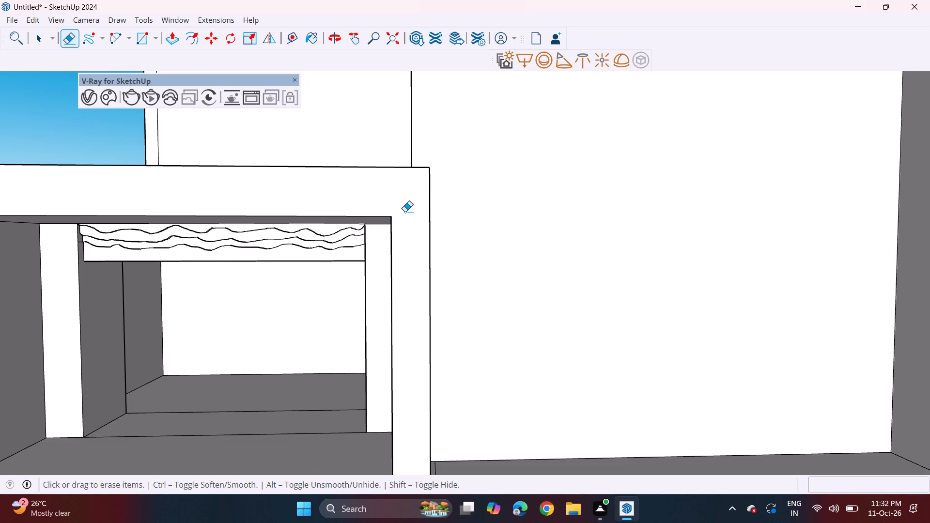
# Erase the leftover dividing edges at the lower-left corner of the terrace box's front face.
pyautogui.scroll(-6, 405, 212)
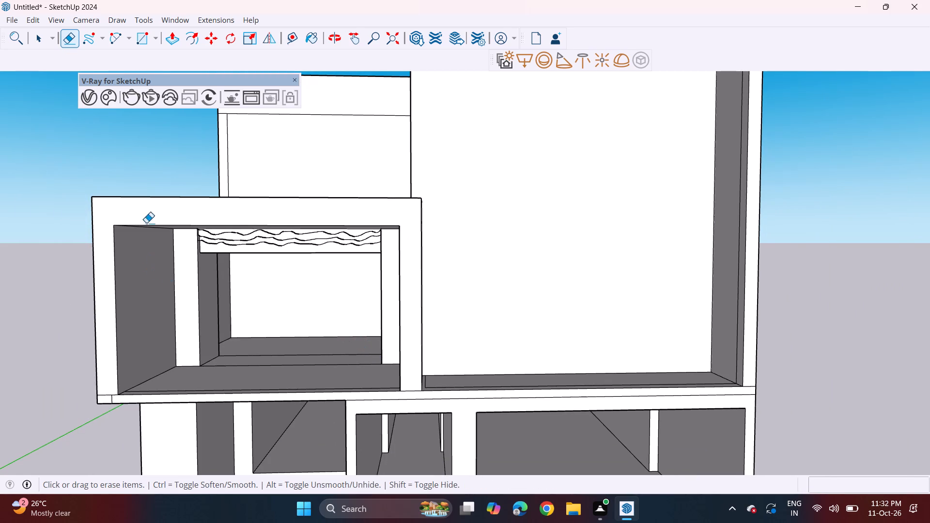
pyautogui.click(107, 396)
pyautogui.click(112, 399)
pyautogui.click(114, 393)
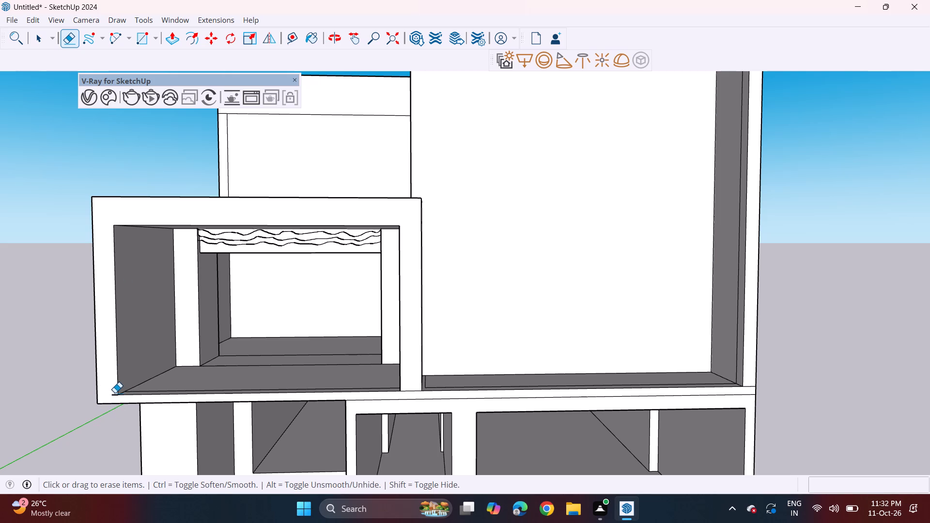
pyautogui.click(112, 395)
# Push/Pull the narrow strip along the terrace floor's front edge upward to form a raised sill.
pyautogui.click(170, 37)
pyautogui.moveTo(217, 364); pyautogui.dragTo(214, 467, button='middle')
pyautogui.scroll(1, 224, 438)
pyautogui.click(224, 428)
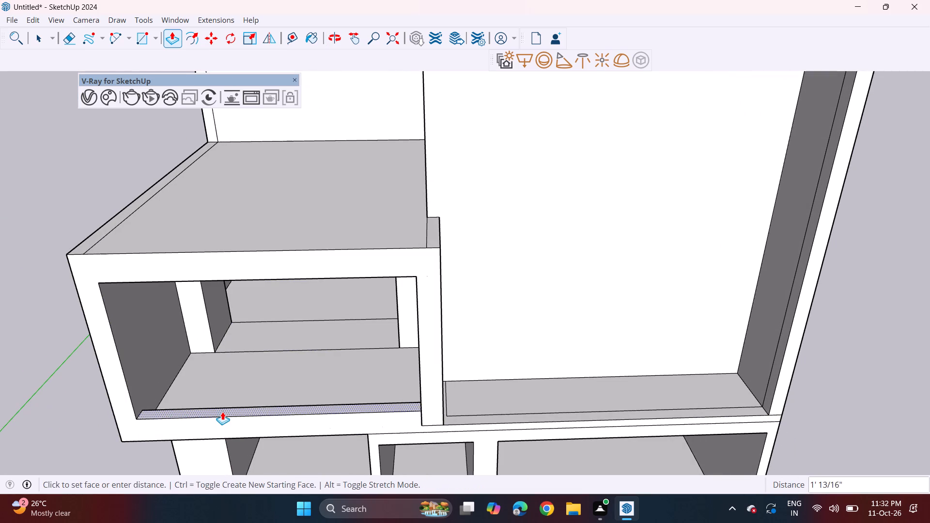
pyautogui.click(224, 404)
# Erase the leftover edges at the lower-right corner of the terrace box's front face.
pyautogui.moveTo(407, 406); pyautogui.dragTo(386, 293, button='middle')
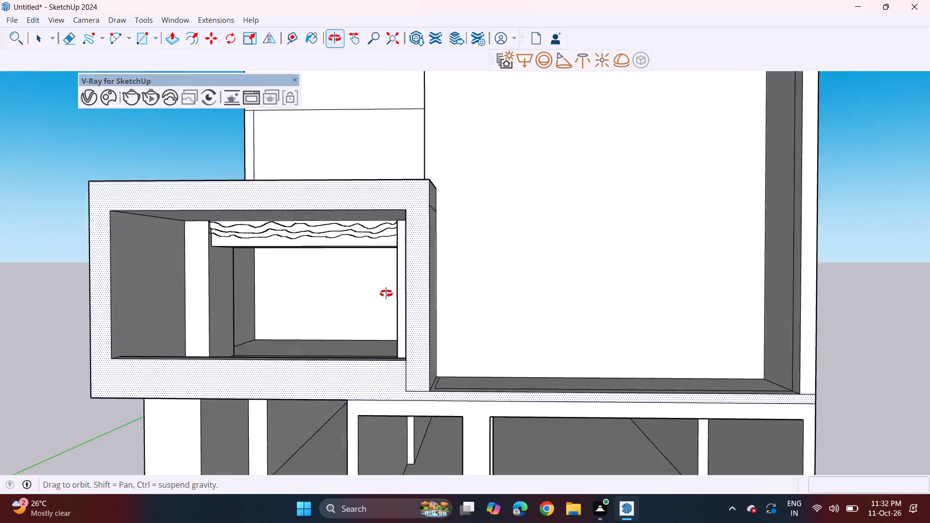
pyautogui.moveTo(386, 293); pyautogui.dragTo(387, 291, button='middle')
pyautogui.moveTo(77, 36); pyautogui.dragTo(78, 40)
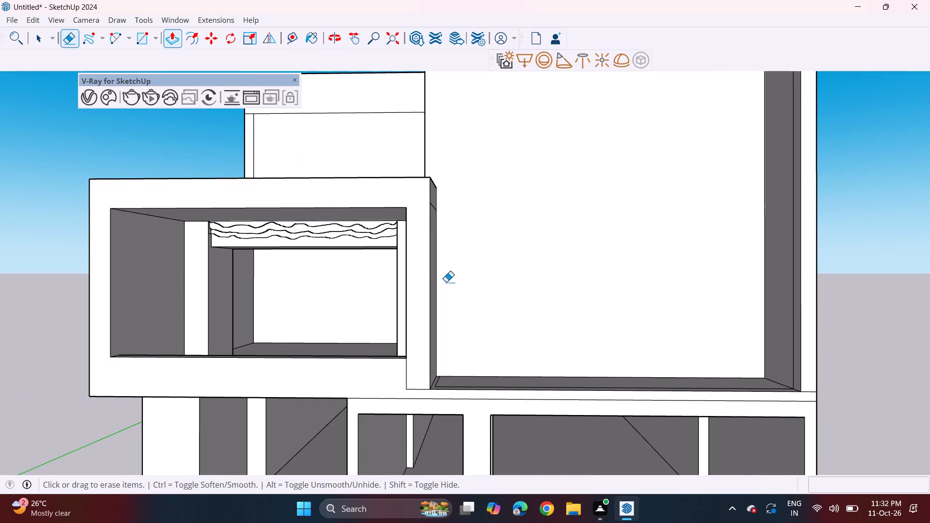
pyautogui.moveTo(411, 370); pyautogui.dragTo(400, 376)
pyautogui.click(409, 388)
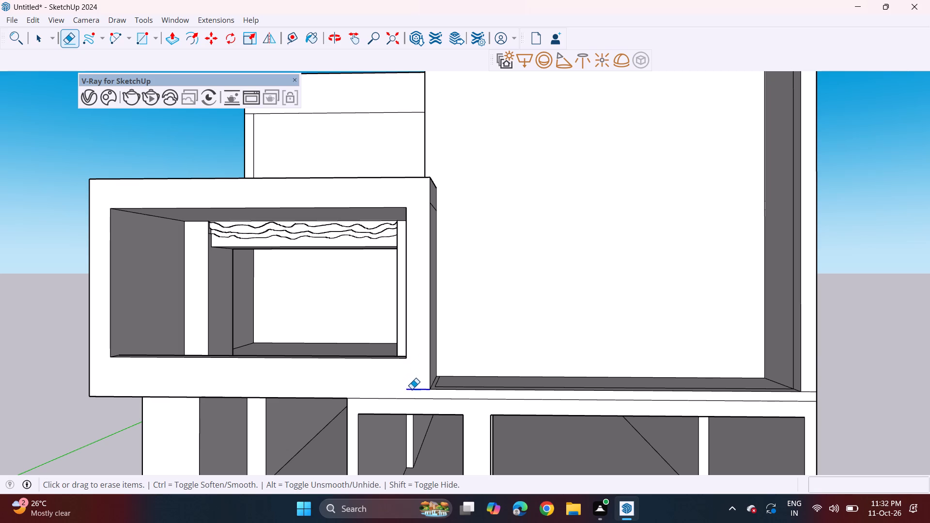
# Push/Pull the top of the terrace's raised front sill downward by 6 11/16".
pyautogui.moveTo(415, 354); pyautogui.dragTo(425, 374, button='middle')
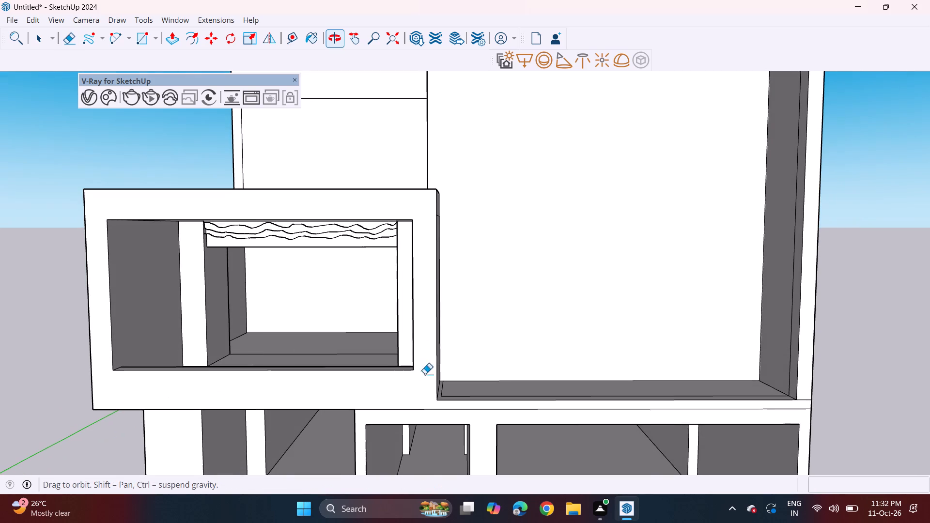
pyautogui.click(177, 37)
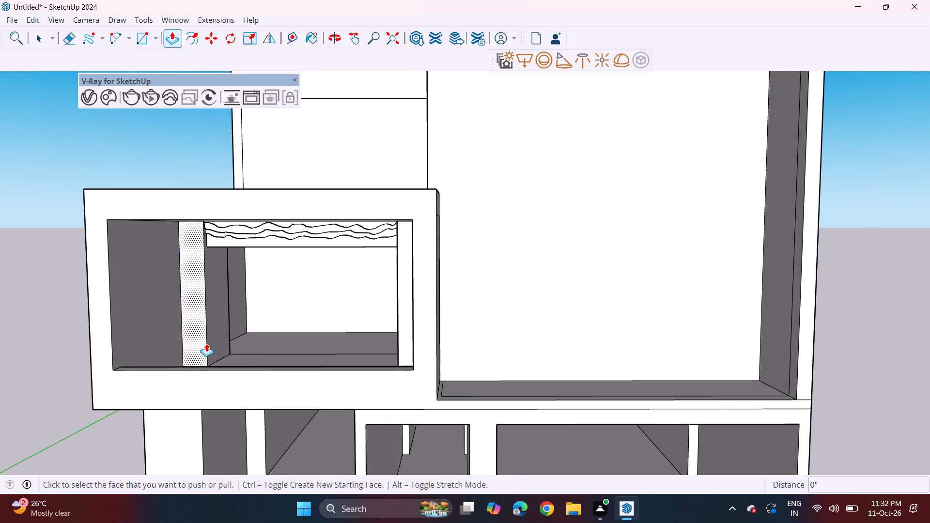
pyautogui.moveTo(206, 375); pyautogui.dragTo(207, 390, button='middle')
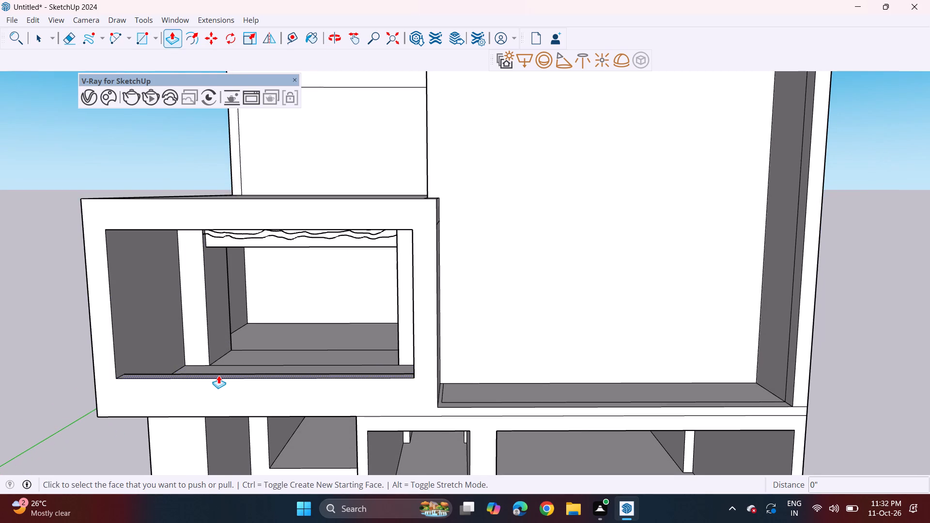
pyautogui.click(218, 375)
pyautogui.click(220, 385)
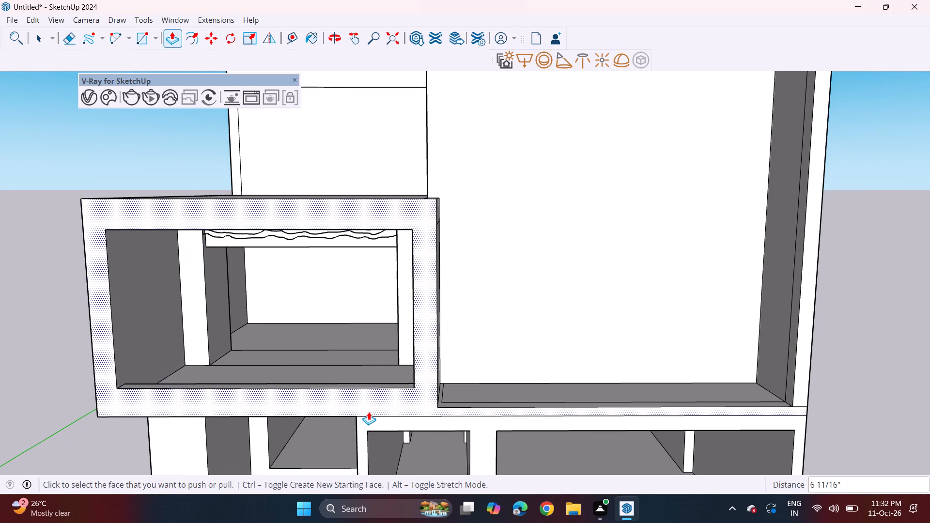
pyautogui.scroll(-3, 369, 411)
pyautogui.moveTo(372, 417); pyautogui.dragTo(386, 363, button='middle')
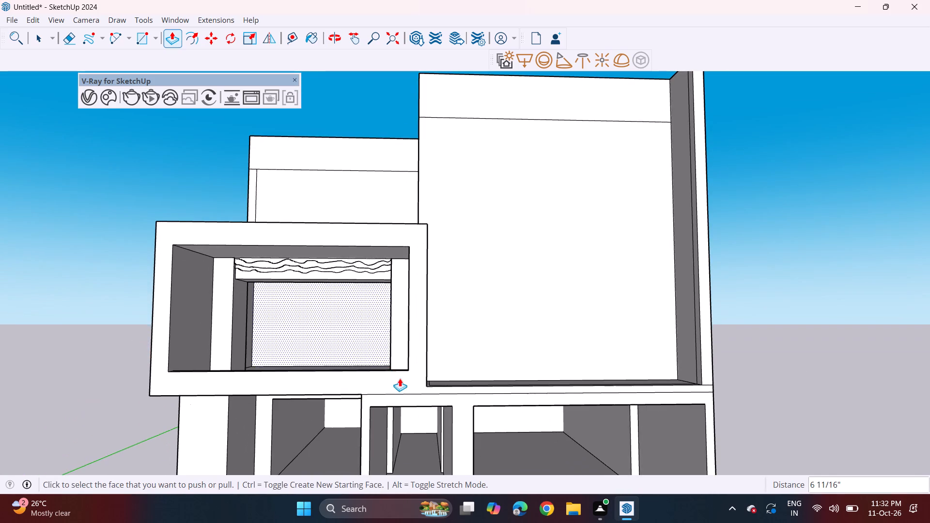
# Erase the vertical dividing line near the outer end of the upper storey's set-back wall above the terrace box.
pyautogui.keyDown('shift'); pyautogui.moveTo(401, 374); pyautogui.dragTo(344, 343, button='middle'); pyautogui.keyUp('shift')
pyautogui.scroll(-3, 343, 337)
pyautogui.moveTo(352, 353); pyautogui.dragTo(352, 335, button='middle')
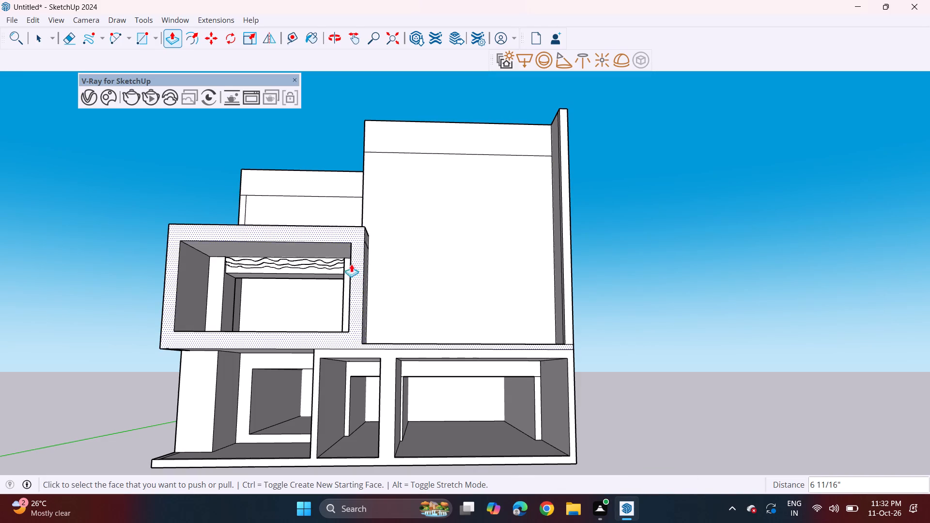
pyautogui.moveTo(333, 248); pyautogui.dragTo(343, 279, button='middle')
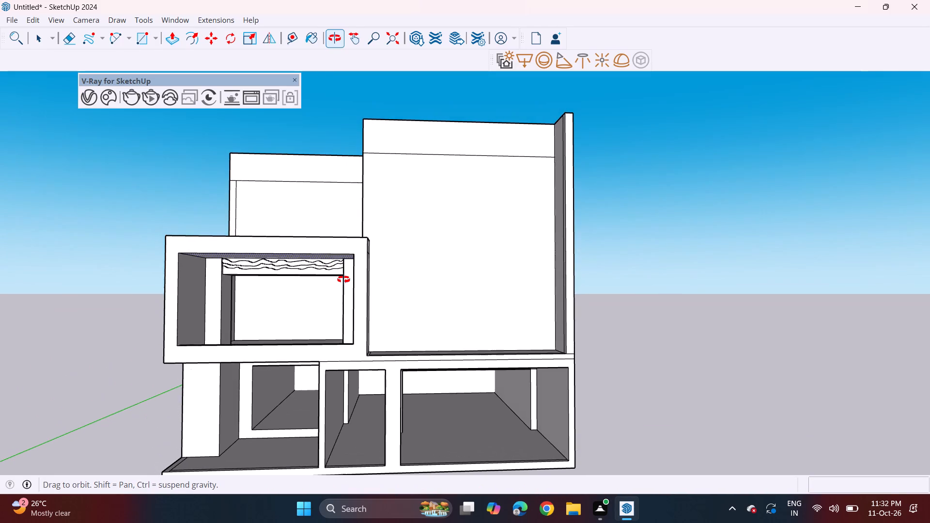
pyautogui.moveTo(343, 279); pyautogui.dragTo(348, 302, button='middle')
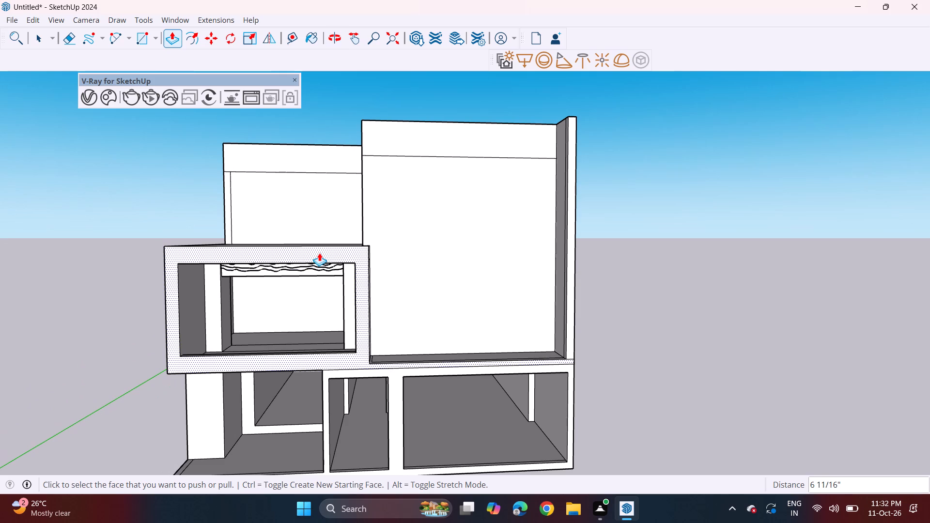
pyautogui.scroll(2, 237, 167)
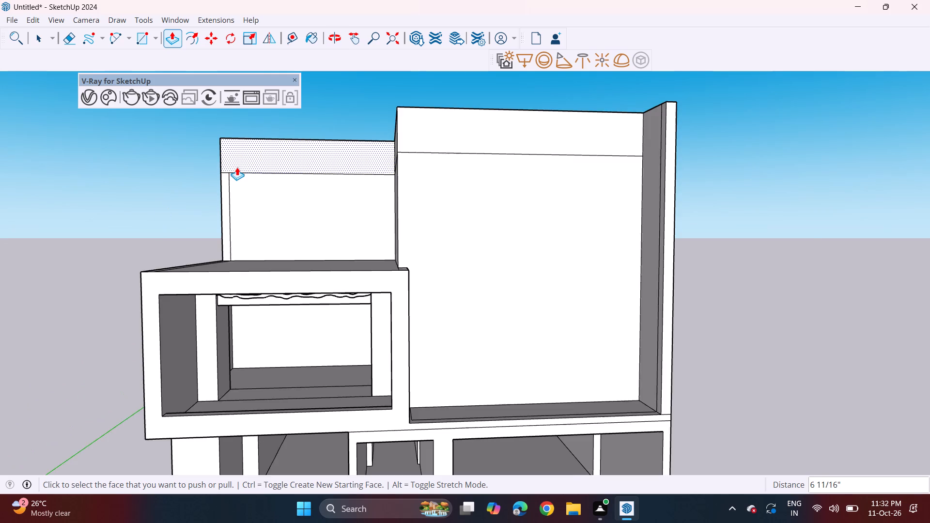
pyautogui.scroll(8, 237, 167)
pyautogui.press('space')
pyautogui.click(222, 224)
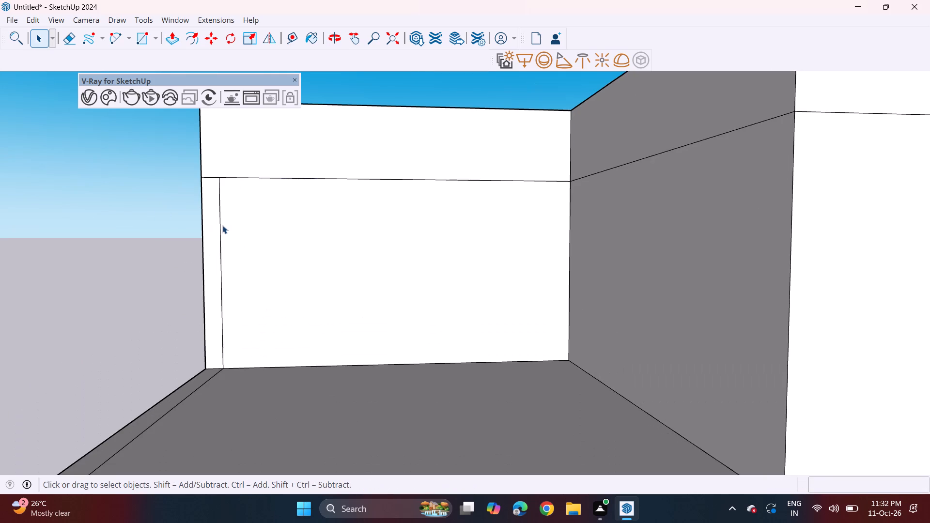
pyautogui.press('Delete')
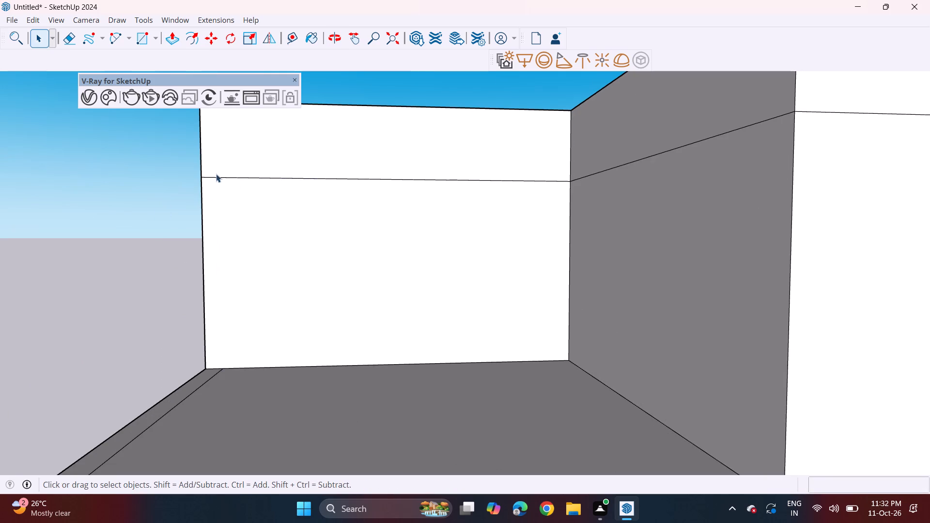
# Draw a vertical line on the set-back wall farther from its outer end, 9' 1 11/16" below the band line and 3' 6 1/2" above it.
pyautogui.click(218, 181)
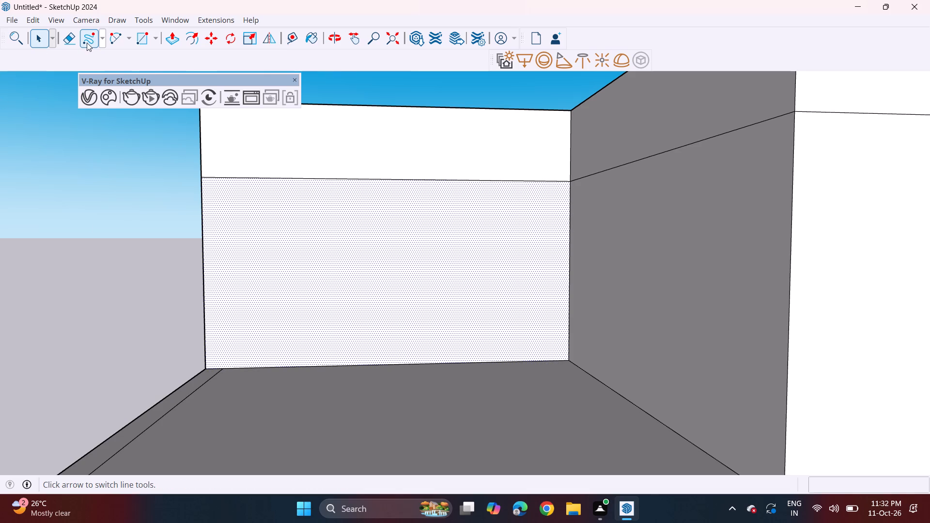
pyautogui.click(105, 37)
pyautogui.click(115, 59)
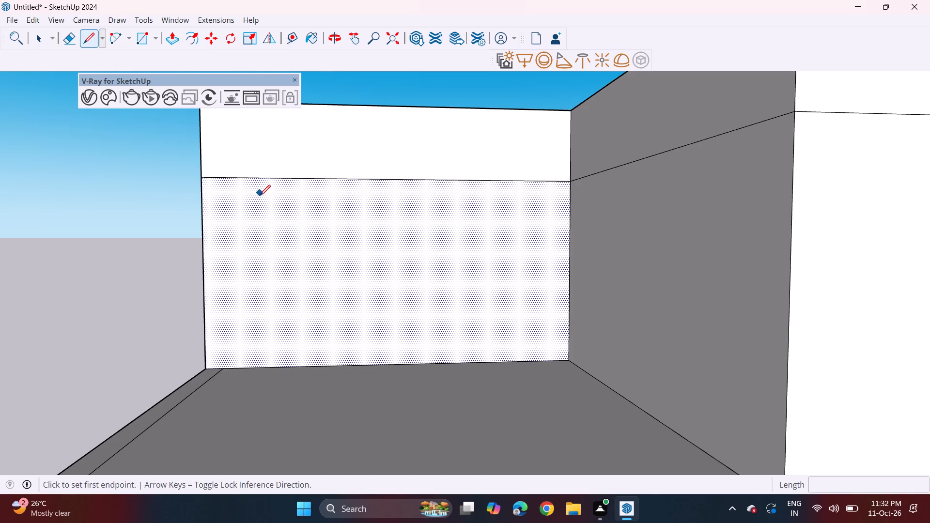
pyautogui.click(265, 175)
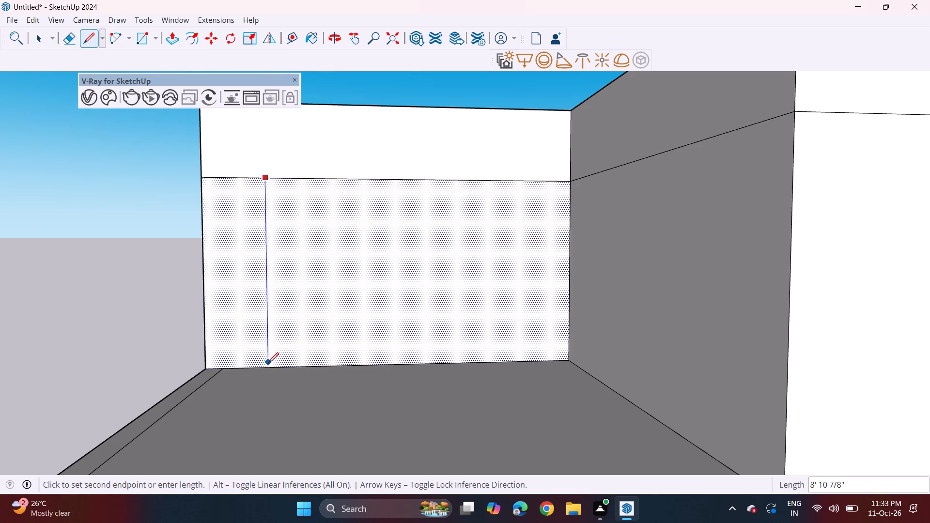
pyautogui.click(269, 369)
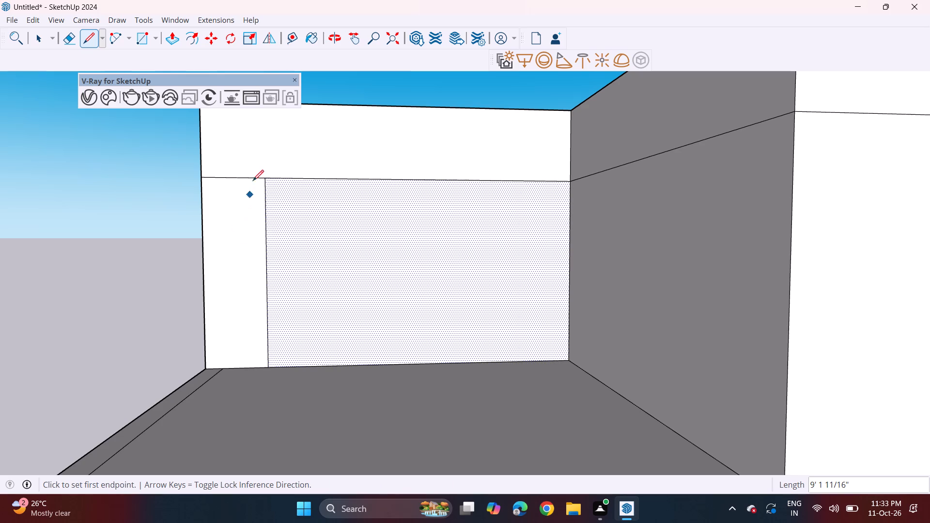
pyautogui.click(269, 178)
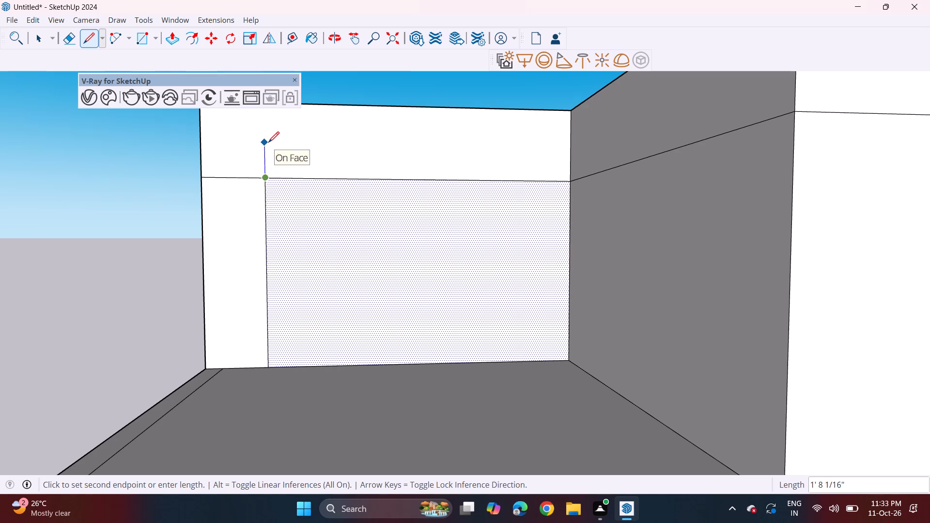
pyautogui.moveTo(268, 138); pyautogui.dragTo(273, 198, button='middle')
pyautogui.click(273, 159)
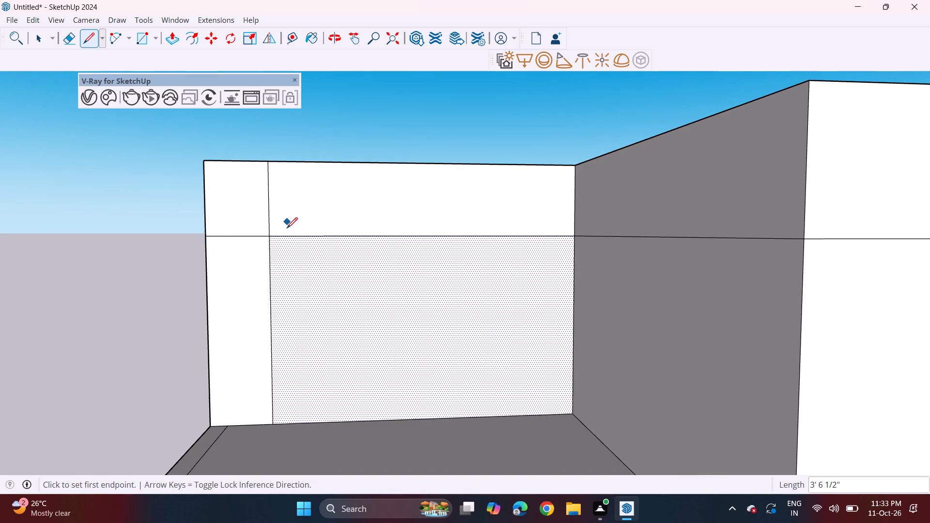
# Erase the short horizontal band segment between the set-back wall's outer end and the new vertical line.
pyautogui.scroll(-5, 285, 231)
pyautogui.press('space')
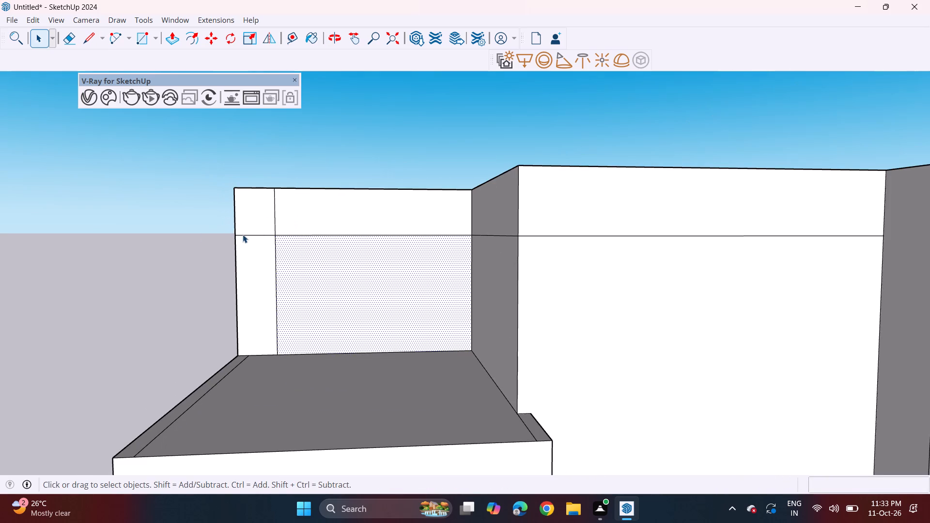
pyautogui.click(243, 234)
pyautogui.press('Delete')
# Erase the two leftover edges along the sides of the terrace box's roof so its top is one continuous face.
pyautogui.scroll(-2, 273, 264)
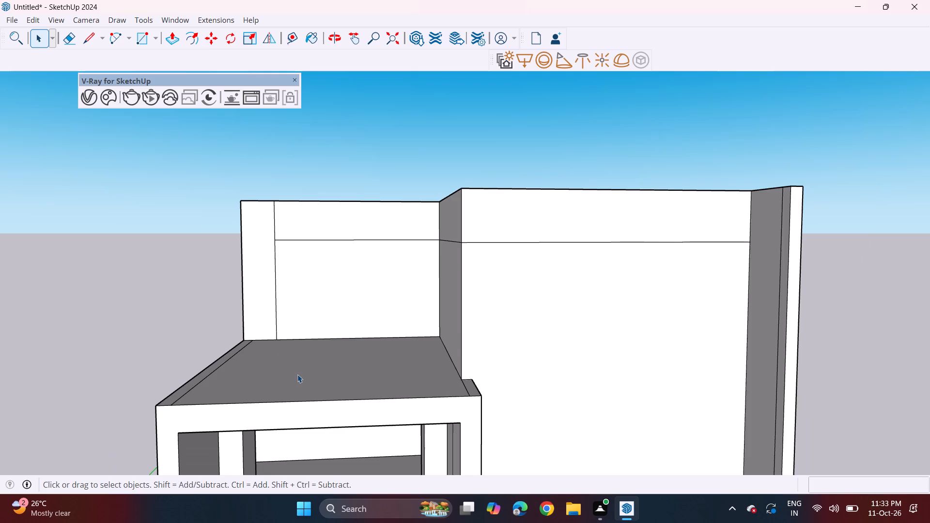
pyautogui.keyDown('shift'); pyautogui.moveTo(297, 373); pyautogui.dragTo(255, 242, button='middle'); pyautogui.keyUp('shift')
pyautogui.moveTo(368, 252); pyautogui.dragTo(340, 336, button='middle')
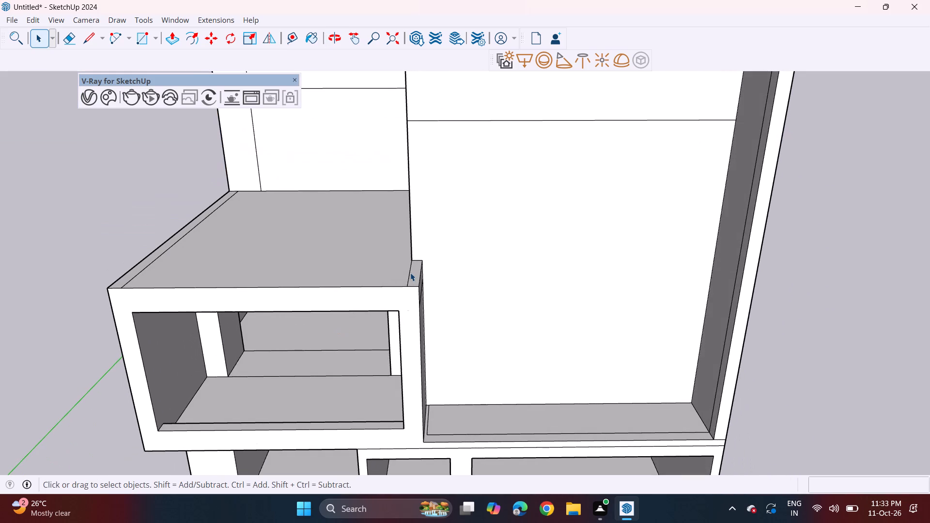
pyautogui.click(410, 271)
pyautogui.press('Delete')
pyautogui.click(150, 261)
pyautogui.click(151, 261)
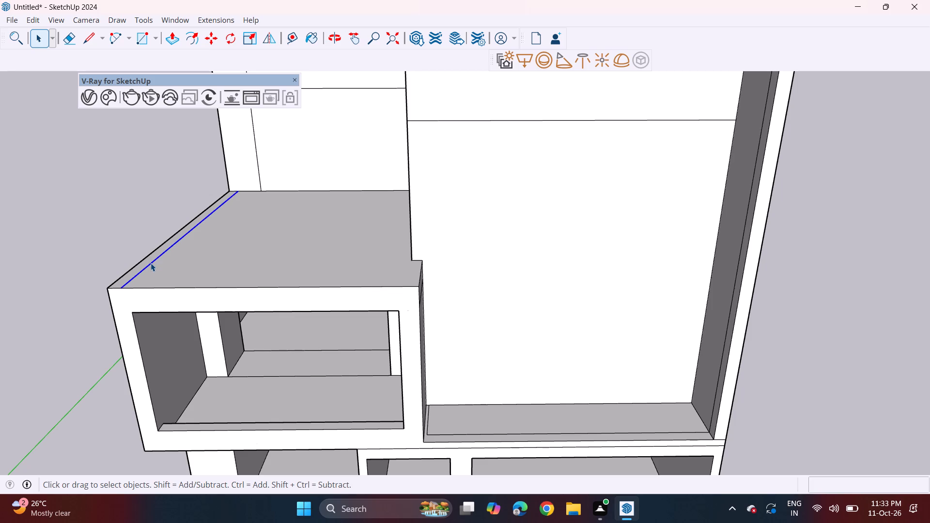
pyautogui.press('Delete')
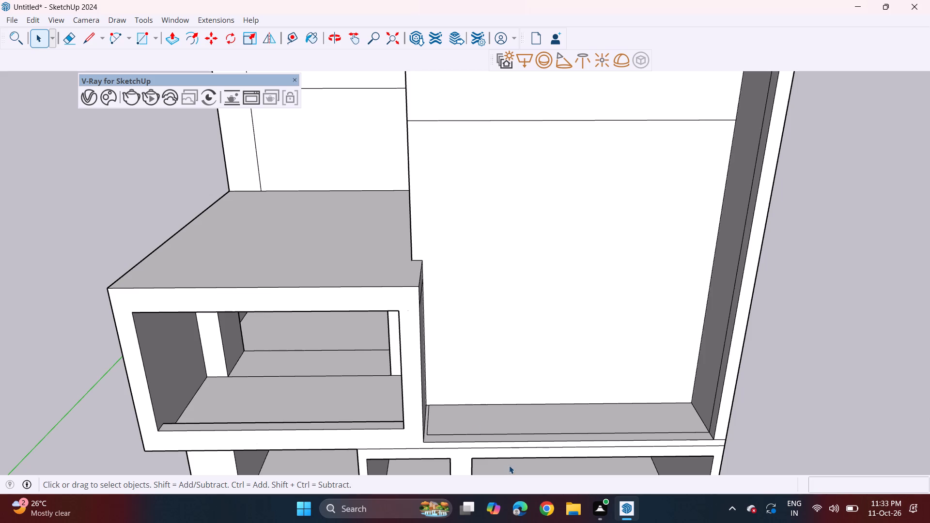
# Draw a rectangle about 6' 8 3/4" by 20' 6" on the tall block's front wall, from the band line down to the ledge.
pyautogui.moveTo(213, 400); pyautogui.dragTo(223, 299, button='middle')
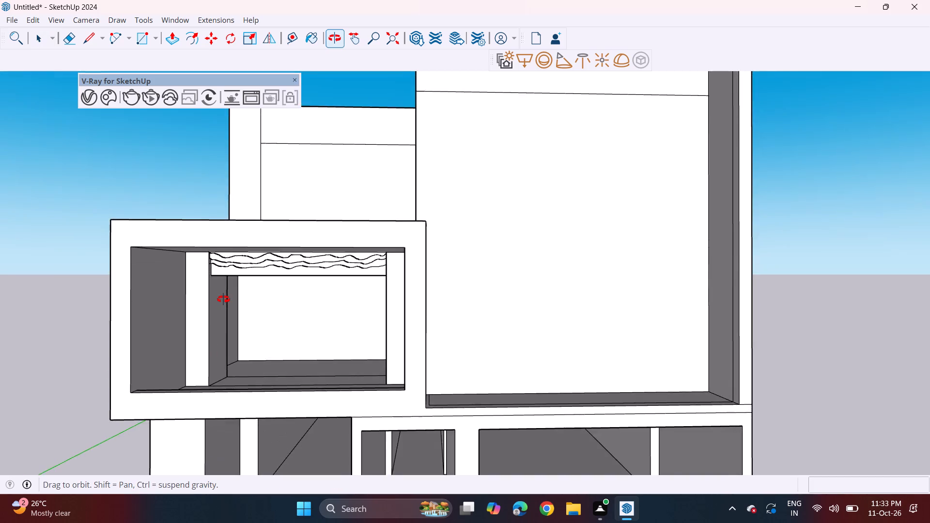
pyautogui.moveTo(223, 299); pyautogui.dragTo(215, 345, button='middle')
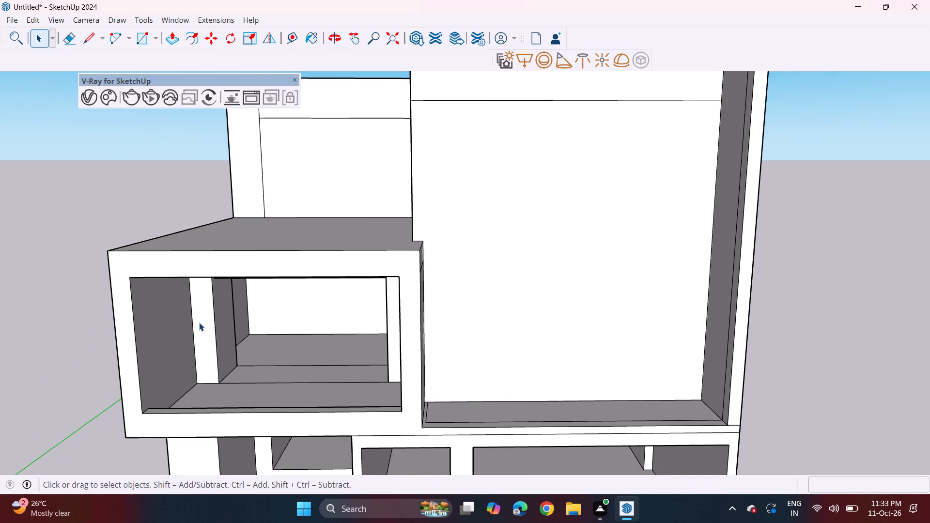
pyautogui.scroll(-2, 199, 322)
pyautogui.moveTo(186, 363); pyautogui.dragTo(190, 332, button='middle')
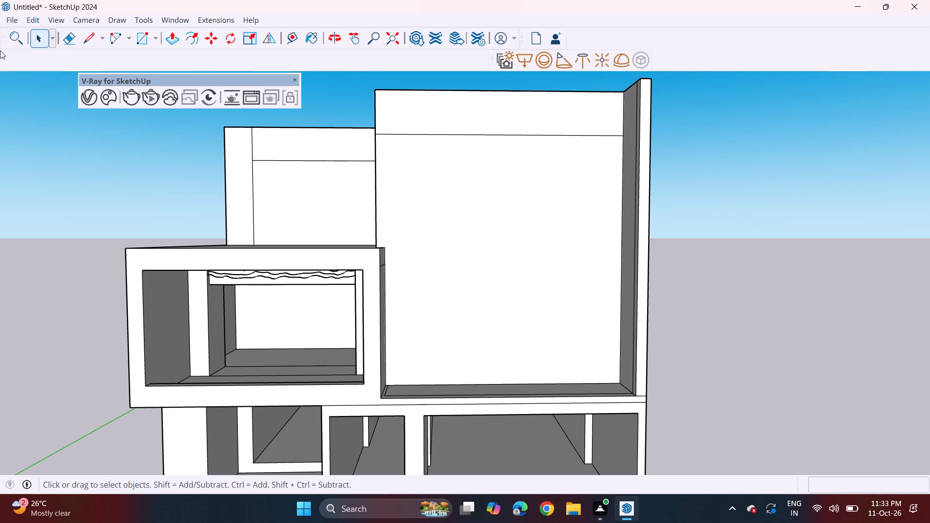
pyautogui.click(139, 42)
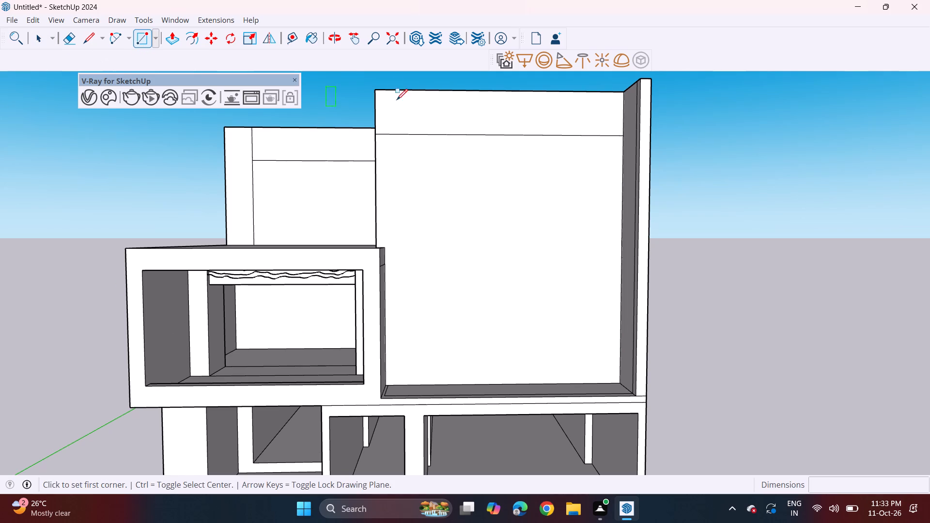
pyautogui.click(406, 136)
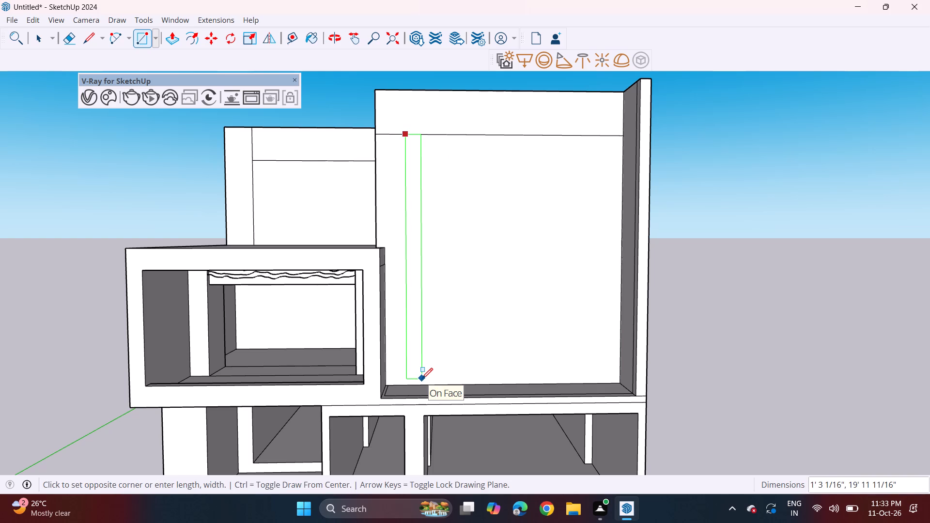
pyautogui.hotkey('ctrl', 'z')
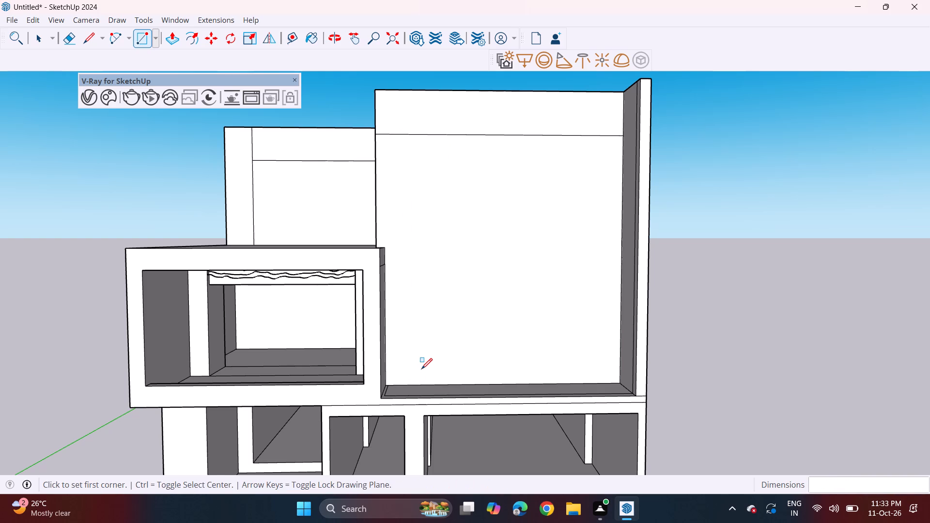
pyautogui.click(396, 136)
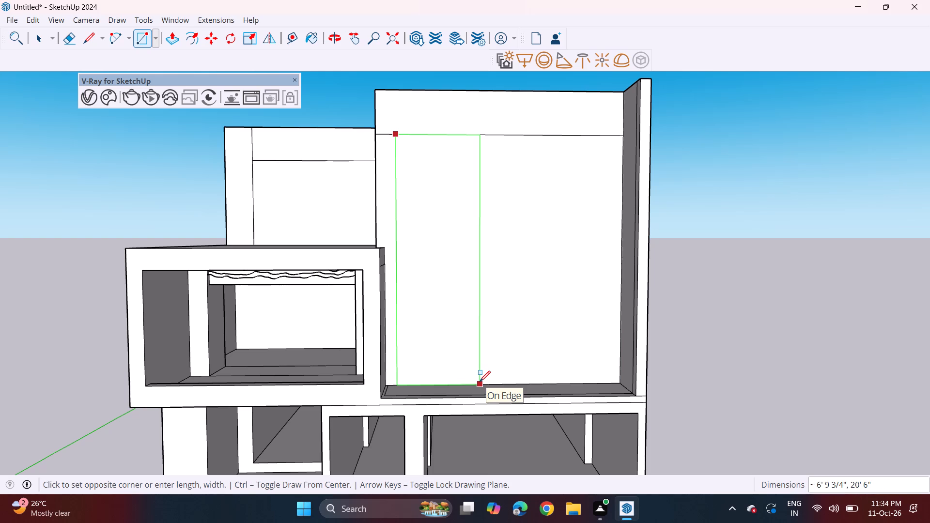
pyautogui.click(479, 382)
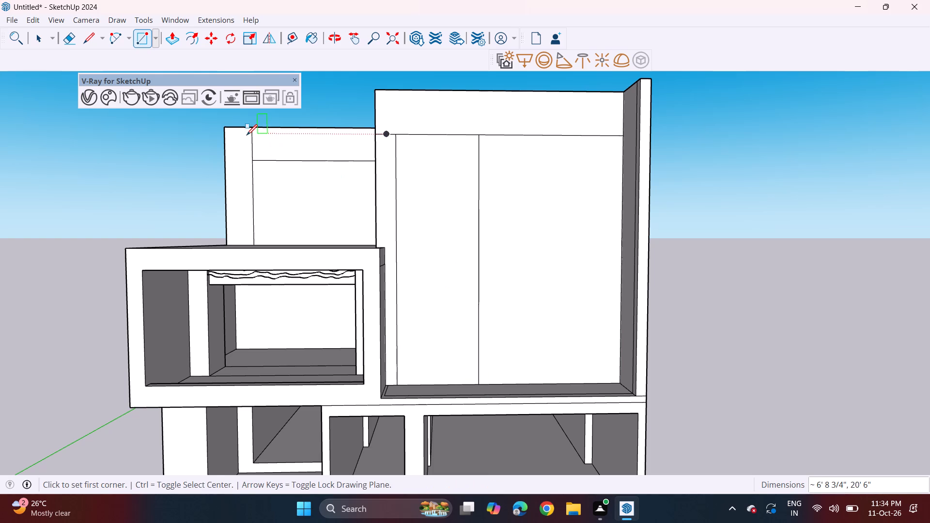
# Push/Pull the tall rectangle inward through the front wall to open it up to the floor slab behind.
pyautogui.click(175, 39)
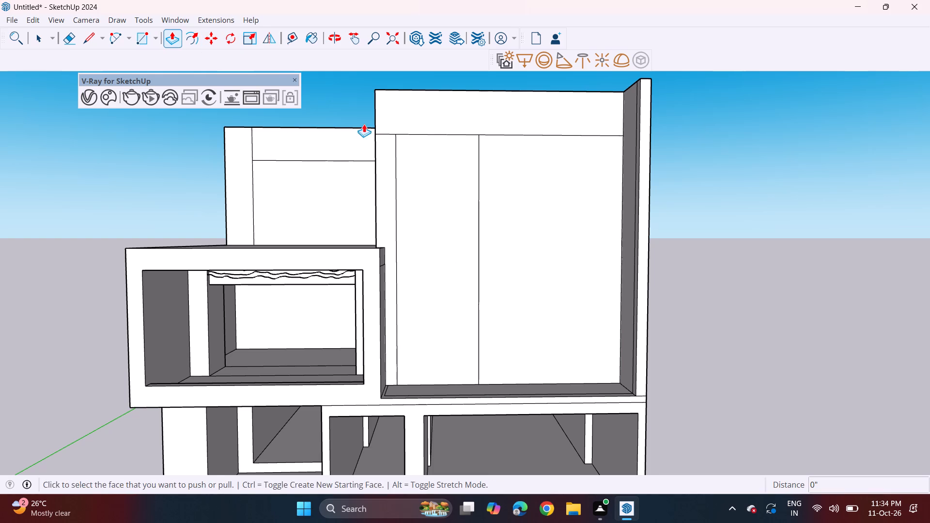
pyautogui.moveTo(391, 189); pyautogui.dragTo(363, 264, button='middle')
pyautogui.click(407, 305)
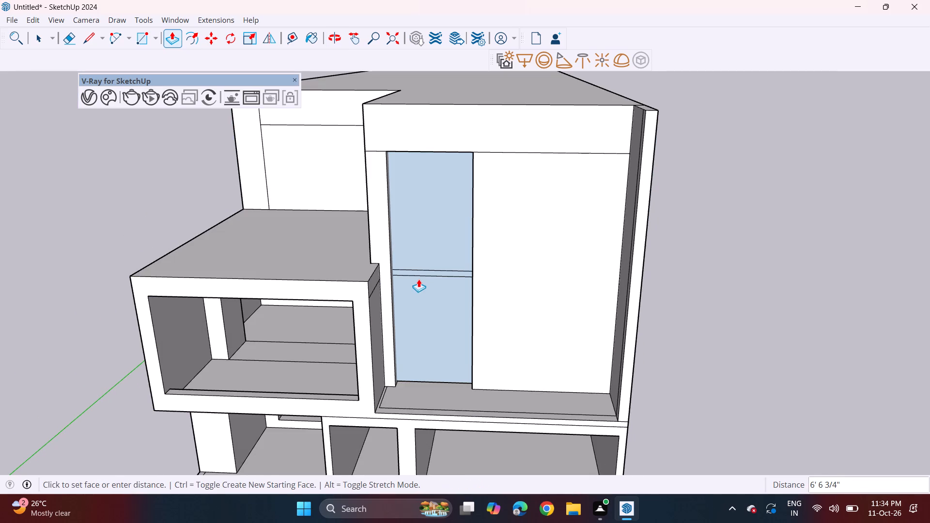
pyautogui.click(418, 279)
# Push the opening's upper back face inward by about 5' 6 1/4", and deepen it by a further 12' 4 3/16".
pyautogui.click(431, 246)
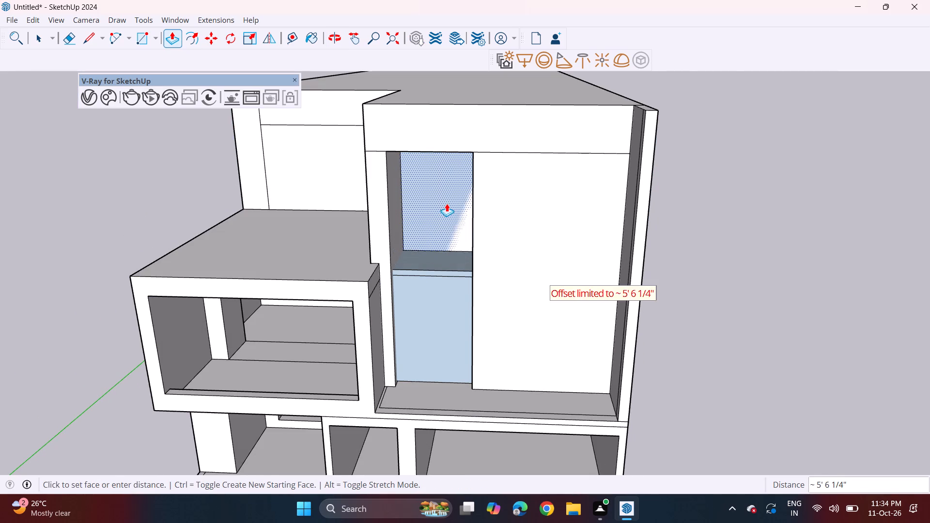
pyautogui.click(447, 203)
pyautogui.click(444, 218)
pyautogui.click(453, 189)
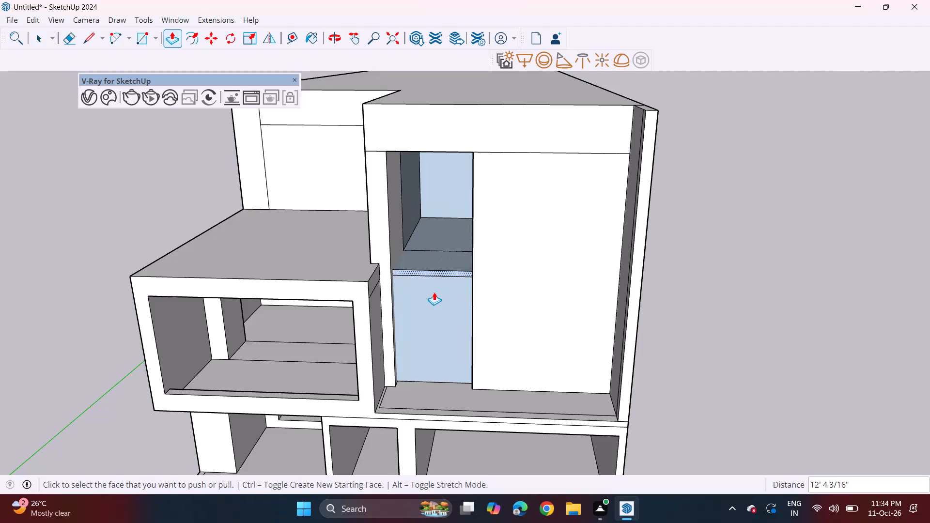
# Push the opening's lower back face inward by about 5' 6 1/4" and bring it back toward the front by 1' 3 1/8".
pyautogui.click(433, 302)
pyautogui.click(443, 274)
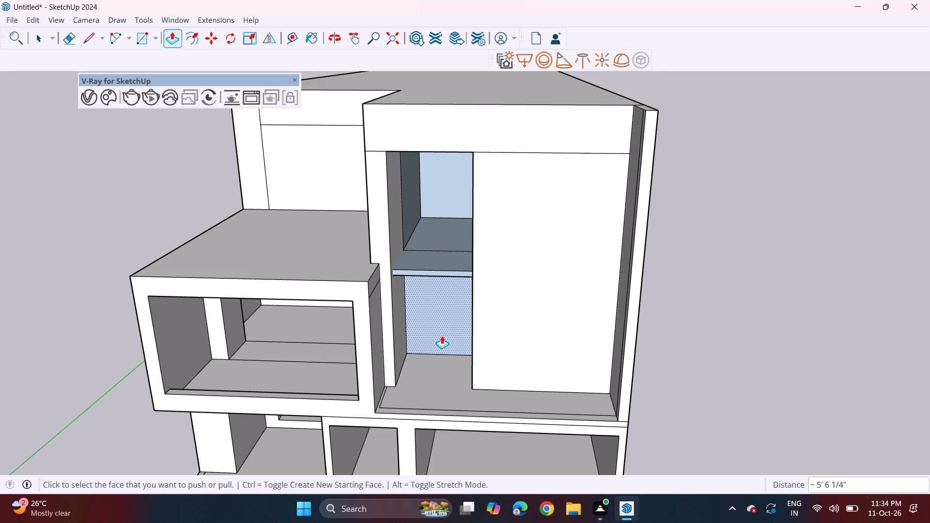
pyautogui.click(418, 316)
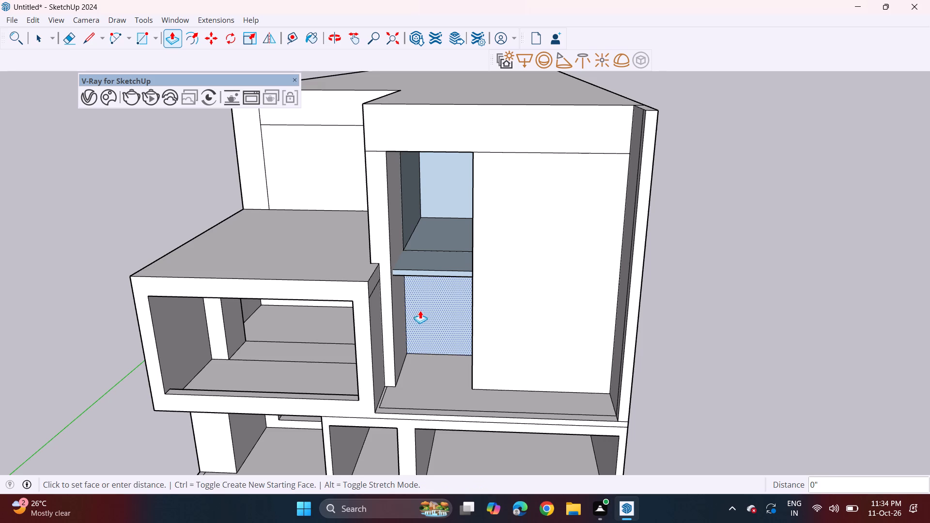
pyautogui.click(443, 328)
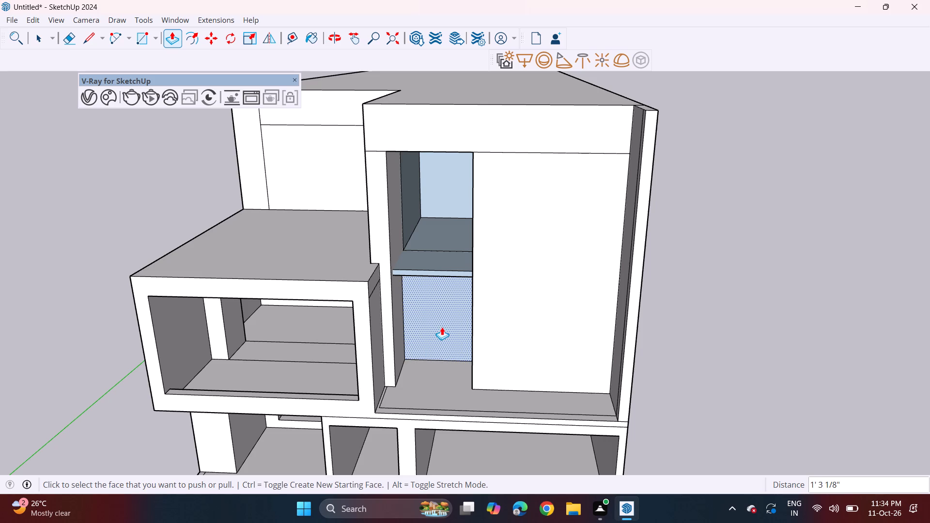
# Push/Pull the lower recess's back face by 13' 7 5/16" with a new starting face, matching the upper recess's back wall.
pyautogui.click(436, 343)
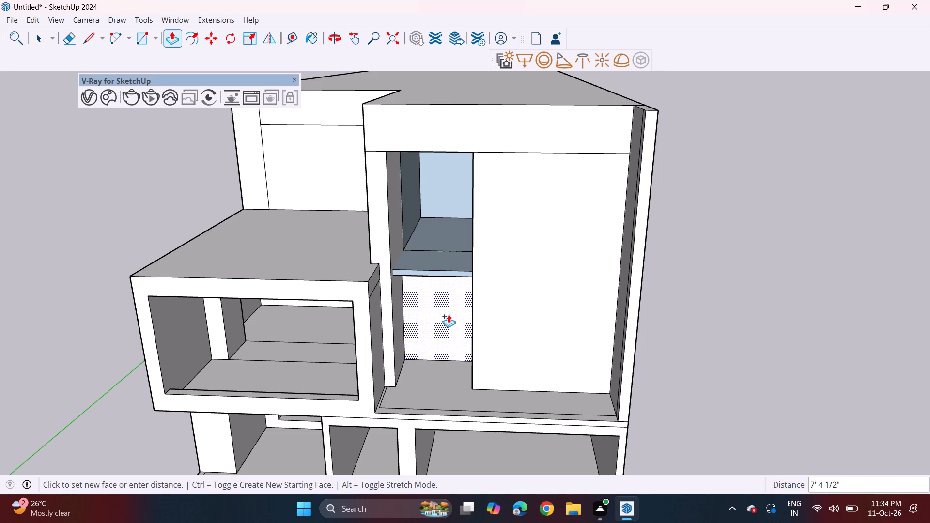
pyautogui.click(444, 190)
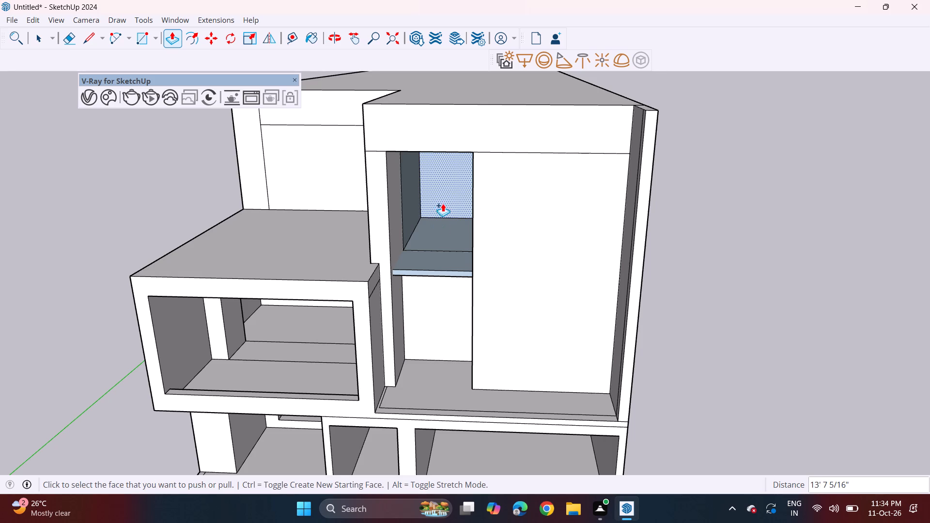
# Pull the upper recess's back face toward the front by 3' 4 13/16".
pyautogui.click(447, 196)
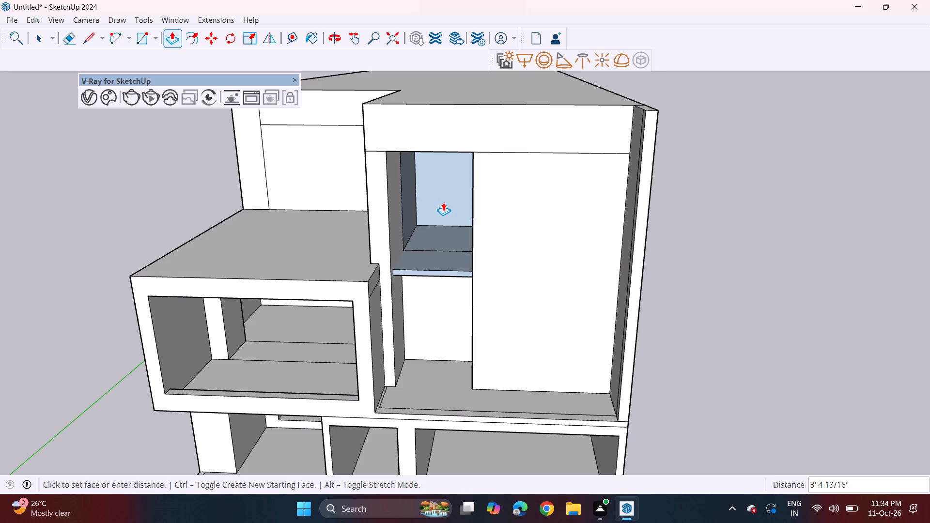
pyautogui.click(443, 202)
# Re-create the upper recess's left wall and floor faces with zero-distance Push/Pull, and try the same on the slab strip in front.
pyautogui.click(410, 222)
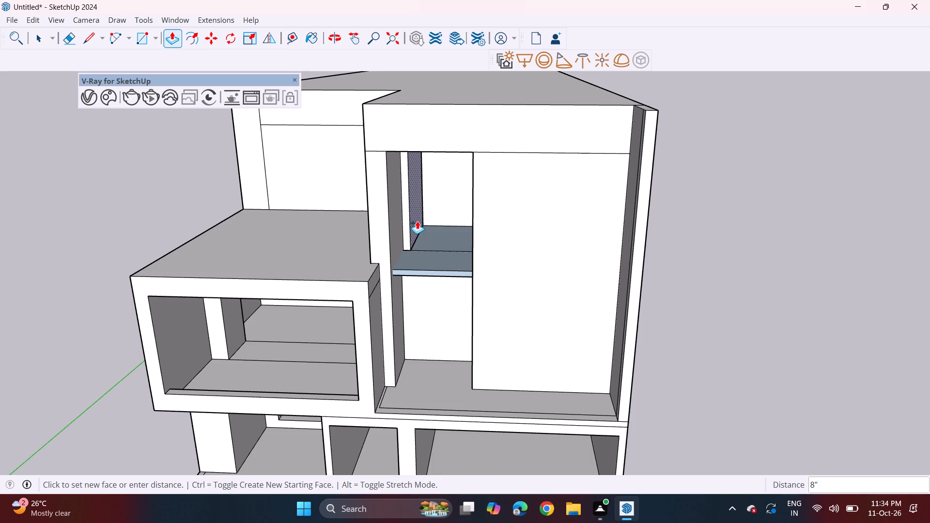
pyautogui.click(403, 225)
pyautogui.doubleClick(413, 234)
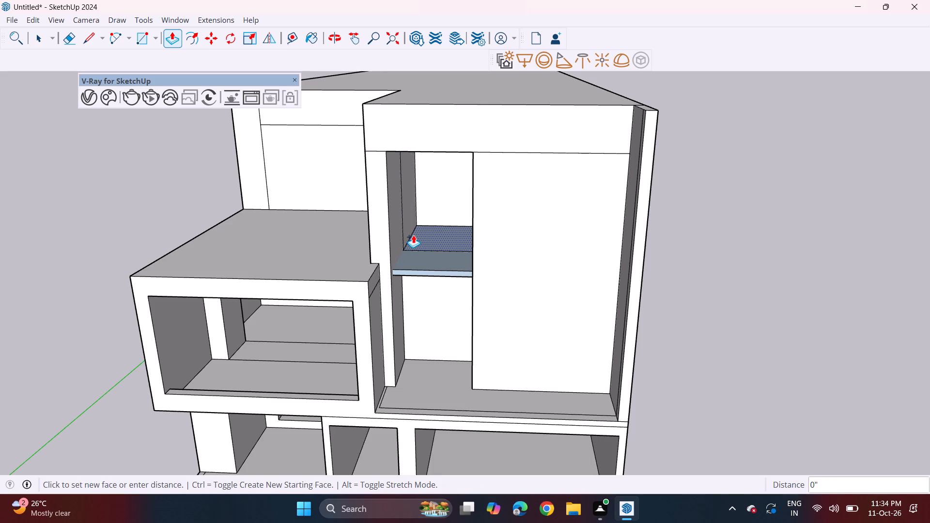
pyautogui.click(421, 258)
pyautogui.click(421, 259)
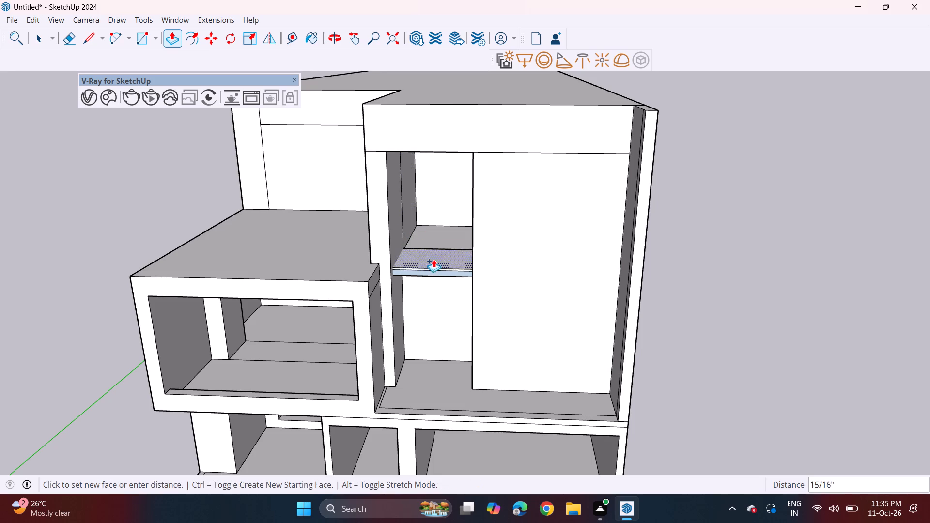
pyautogui.moveTo(437, 259); pyautogui.dragTo(457, 221, button='middle')
pyautogui.press('Escape')
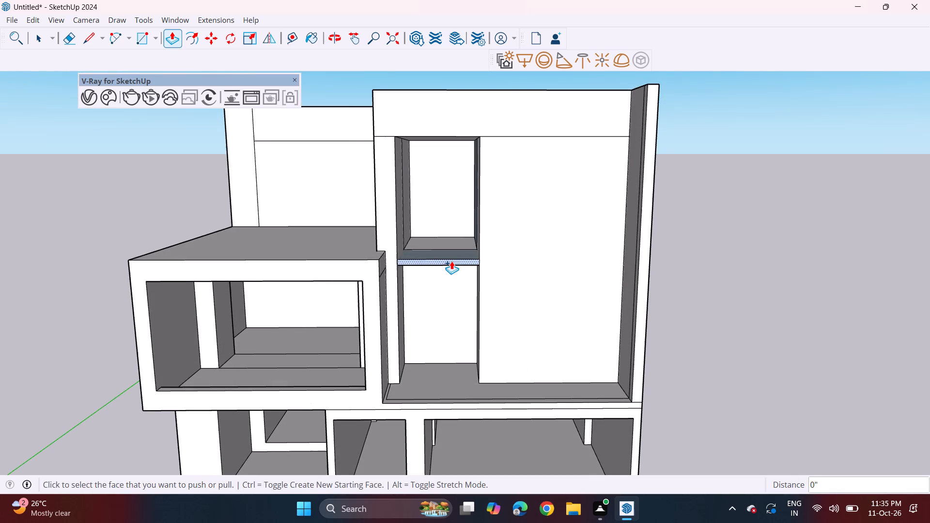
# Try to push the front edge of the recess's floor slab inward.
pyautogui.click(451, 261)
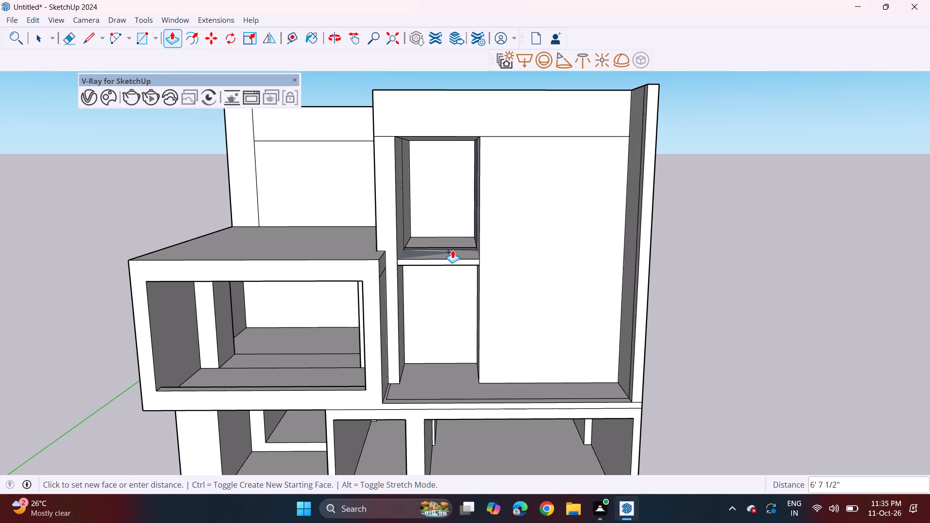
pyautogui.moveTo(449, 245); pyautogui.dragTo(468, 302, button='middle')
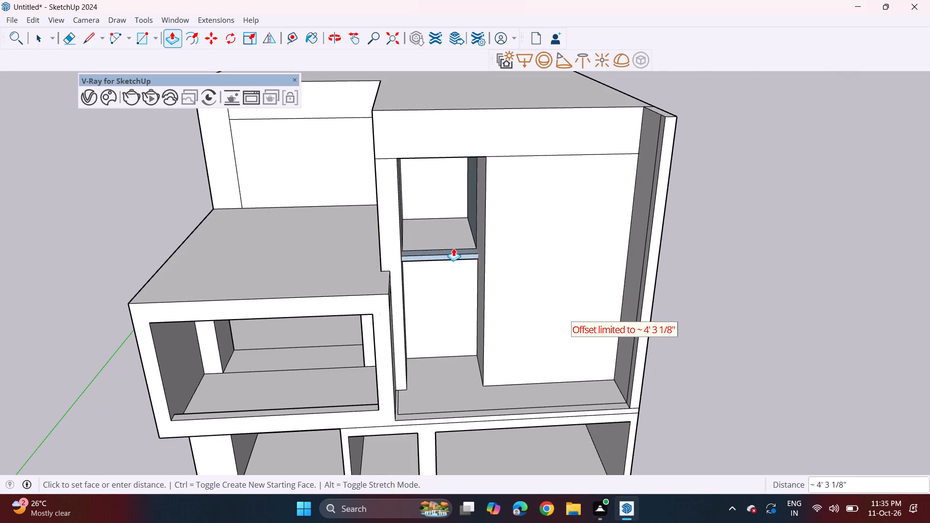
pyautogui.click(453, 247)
# Push the lower recess's back face deeper, and push the wall strip under the floor slab inward by 8' 11 3/8".
pyautogui.scroll(6, 449, 247)
pyautogui.middleClick(441, 263)
pyautogui.scroll(2, 441, 263)
pyautogui.moveTo(436, 254); pyautogui.dragTo(429, 246, button='middle')
pyautogui.click(403, 375)
pyautogui.moveTo(422, 303); pyautogui.dragTo(424, 294, button='middle')
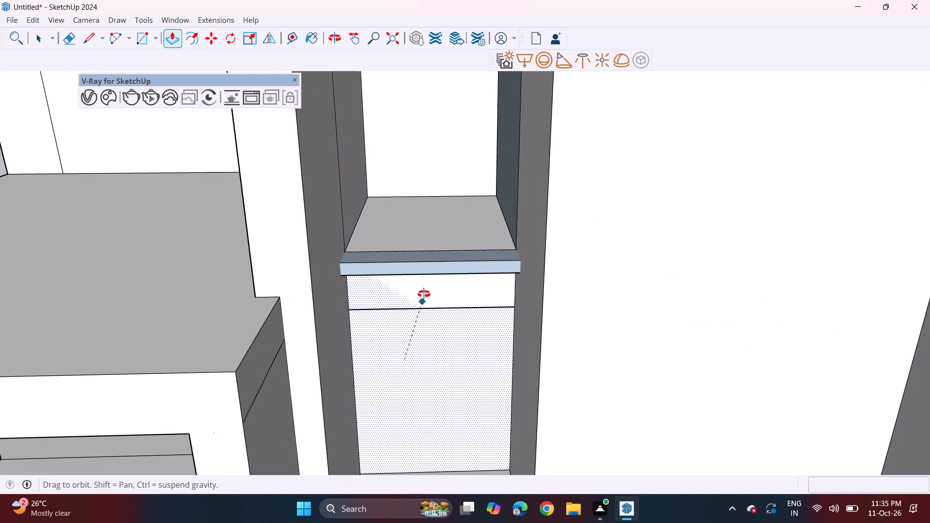
pyautogui.moveTo(424, 294); pyautogui.dragTo(431, 270, button='middle')
pyautogui.click(413, 325)
pyautogui.moveTo(416, 333); pyautogui.dragTo(422, 289, button='middle')
pyautogui.click(422, 295)
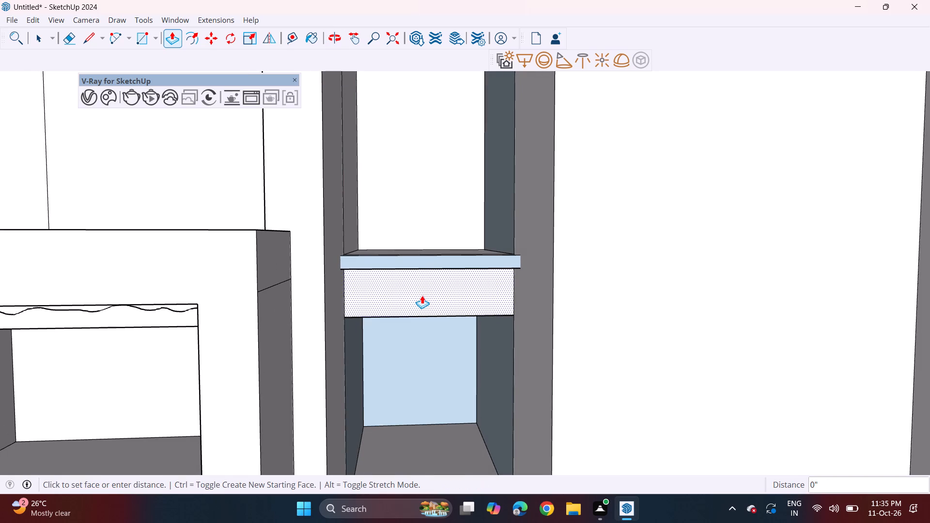
pyautogui.click(424, 287)
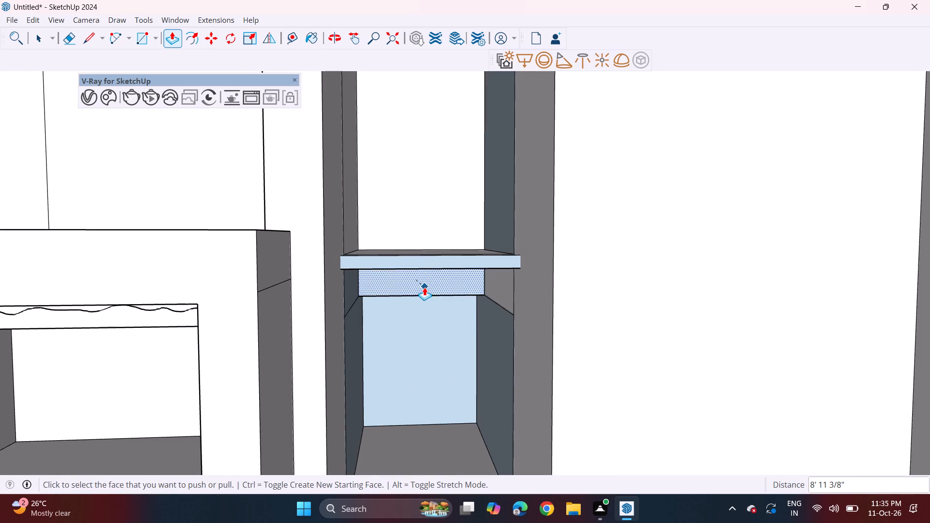
# Push the floor slab's front edge inward by 1' 3 1/8", and further back to the rear end of the recess.
pyautogui.click(434, 265)
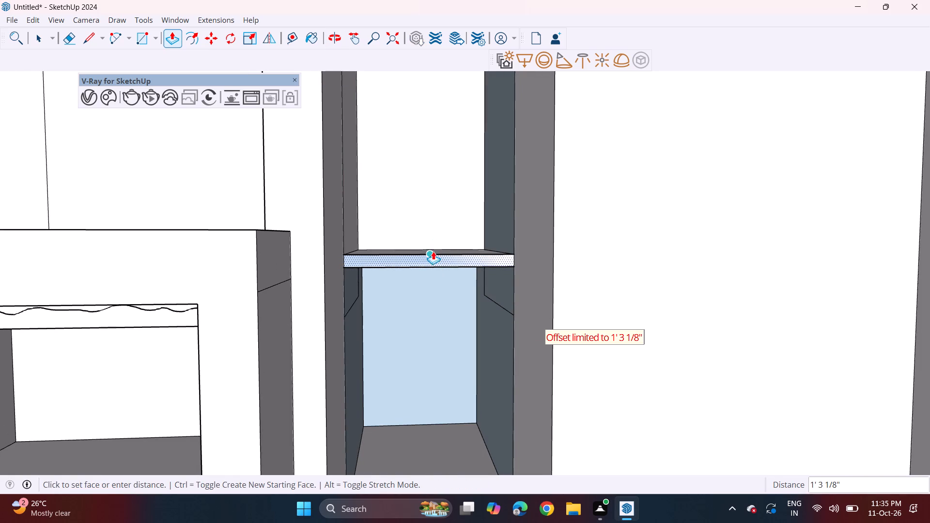
pyautogui.click(433, 253)
pyautogui.click(434, 262)
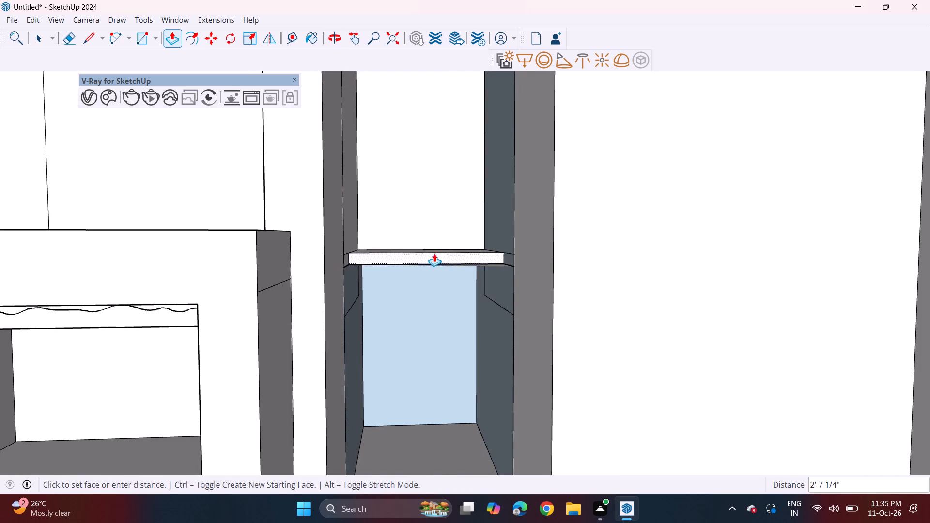
pyautogui.click(433, 248)
# Pull the lower recess's back face forward 3' 4 13/16", level with the slab edge, and Push/Pull it again by 7' 11 5/16".
pyautogui.moveTo(431, 295); pyautogui.dragTo(423, 259, button='middle')
pyautogui.click(419, 323)
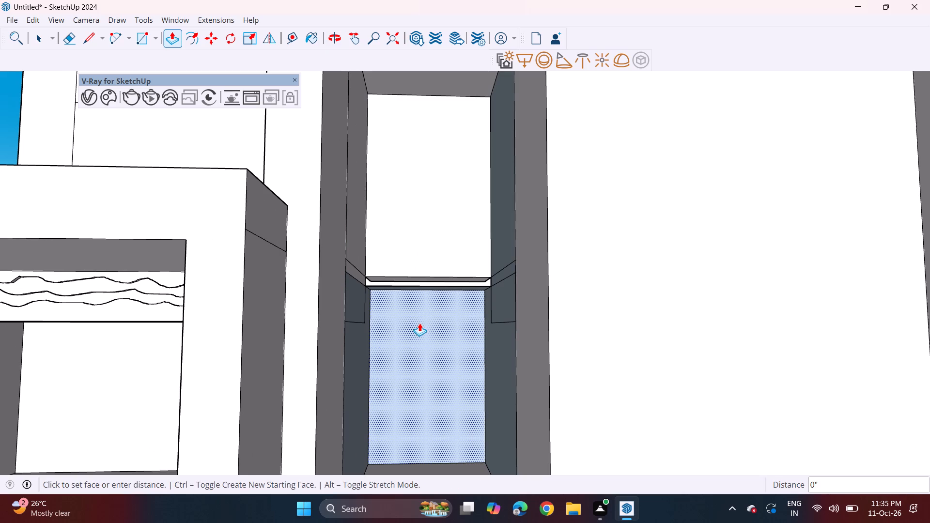
pyautogui.click(421, 274)
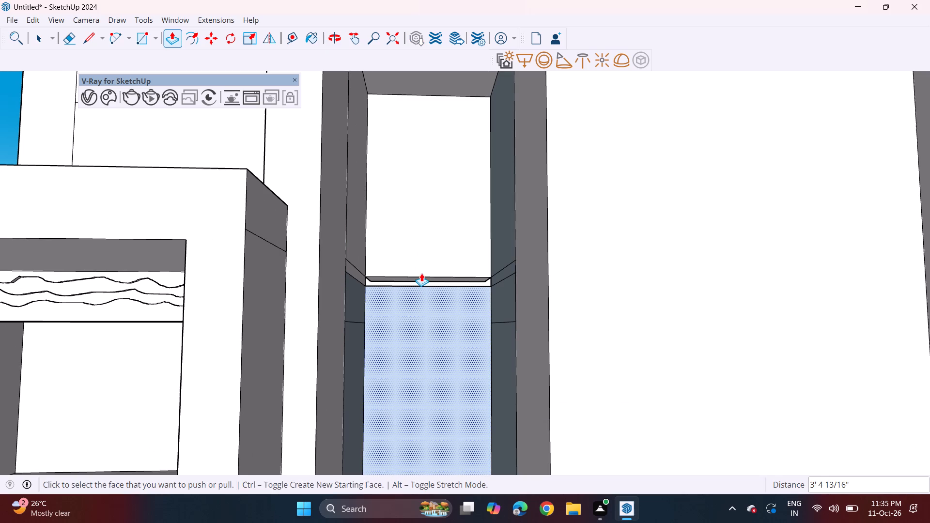
pyautogui.click(426, 300)
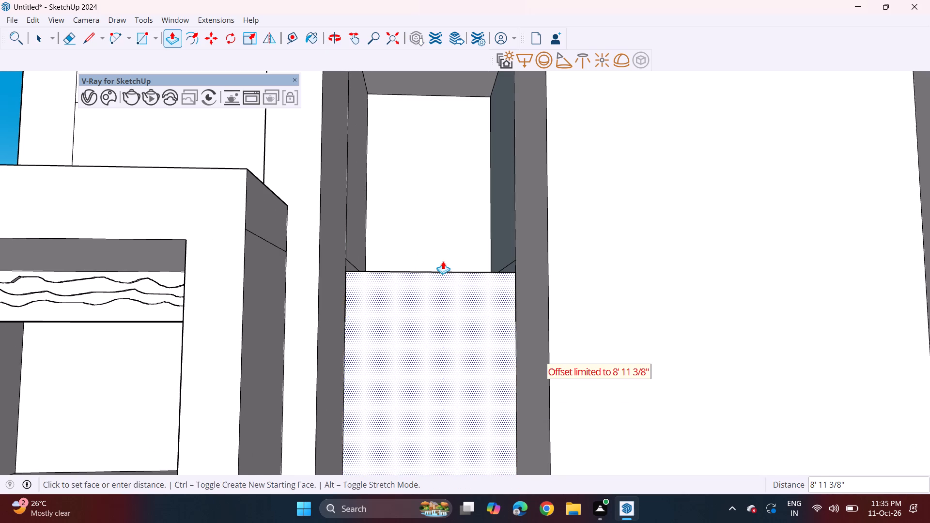
pyautogui.moveTo(444, 258); pyautogui.dragTo(454, 330, button='middle')
pyautogui.click(439, 204)
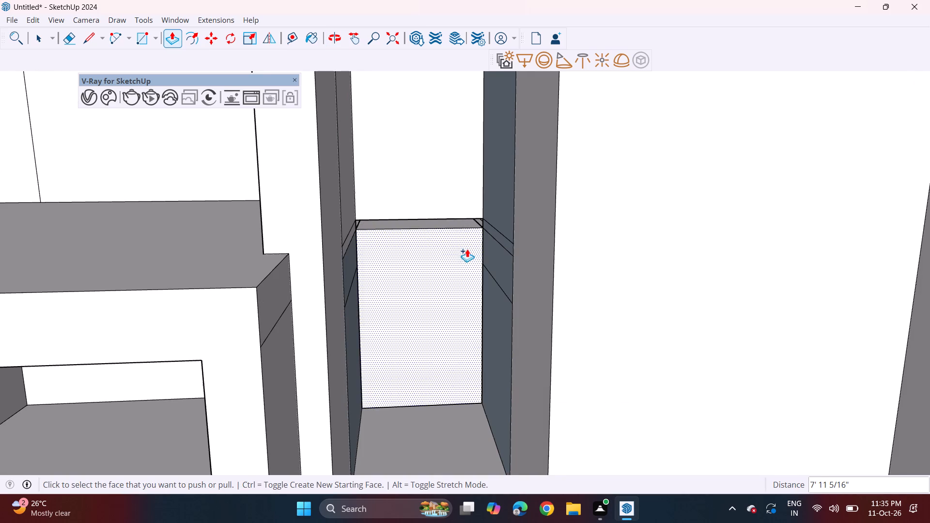
# Re-create the reversed side wall faces of the upper and lower recess with zero-distance Push/Pull so they match the other walls.
pyautogui.doubleClick(504, 207)
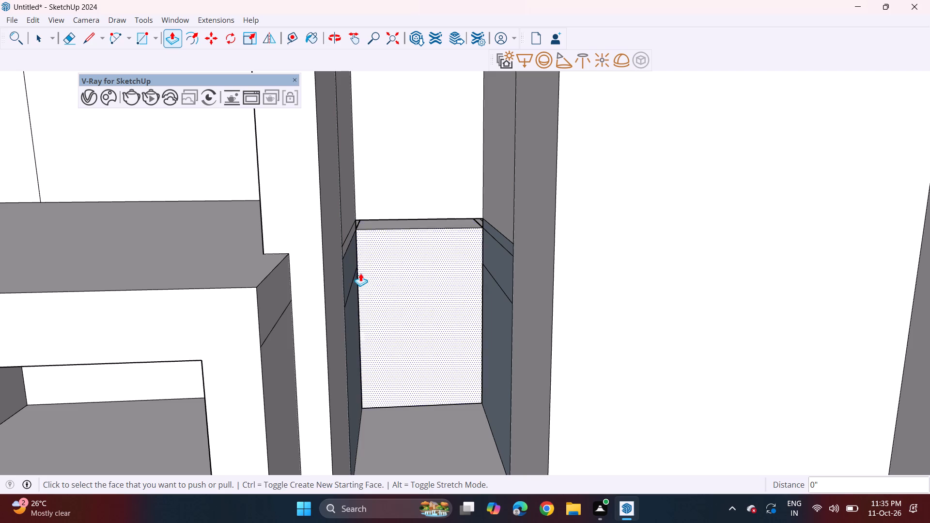
pyautogui.doubleClick(353, 263)
pyautogui.click(492, 248)
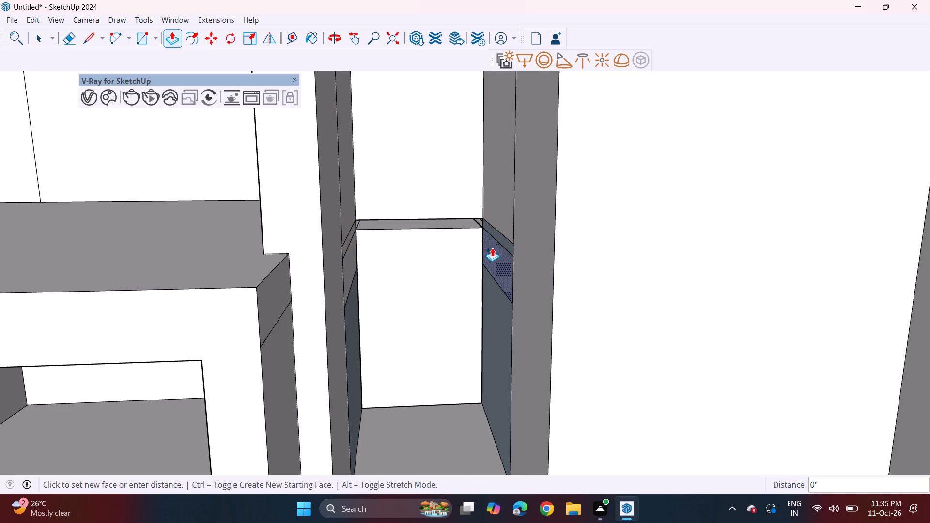
pyautogui.click(492, 248)
pyautogui.doubleClick(501, 242)
pyautogui.doubleClick(482, 290)
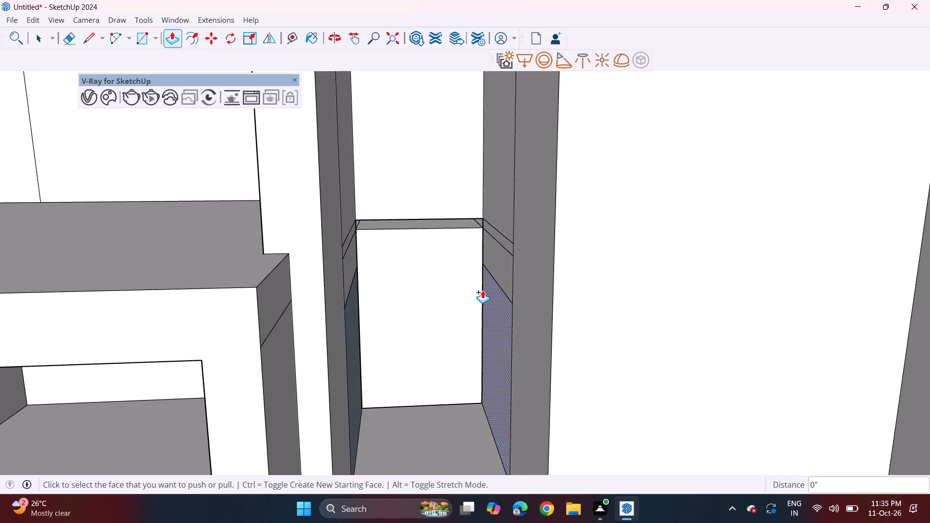
pyautogui.doubleClick(358, 357)
# Push the side face of the projecting wall behind the framed terrace by about 4' 7/16" to widen the terrace opening.
pyautogui.moveTo(397, 322); pyautogui.dragTo(404, 302, button='middle')
pyautogui.scroll(1, 397, 321)
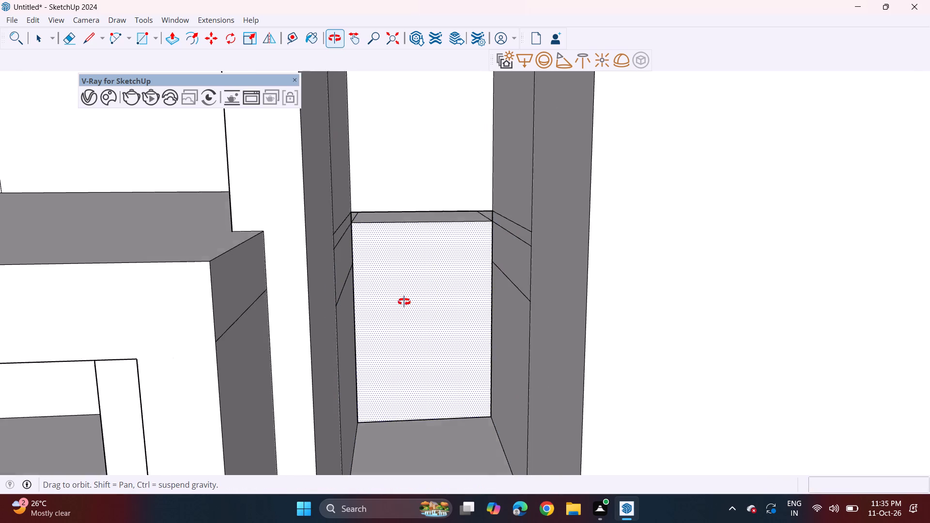
pyautogui.moveTo(404, 302); pyautogui.dragTo(409, 296, button='middle')
pyautogui.scroll(-7, 361, 305)
pyautogui.moveTo(330, 354); pyautogui.dragTo(332, 324, button='middle')
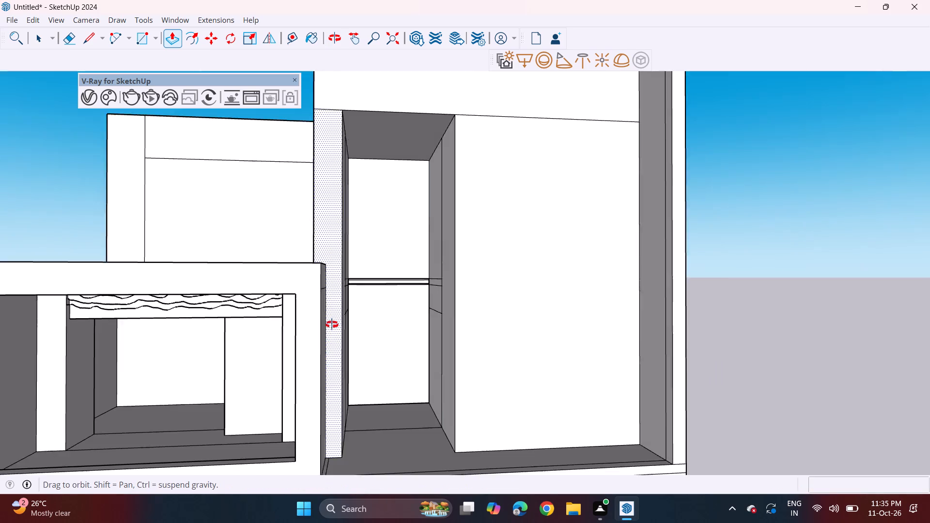
pyautogui.moveTo(332, 324); pyautogui.dragTo(344, 316, button='middle')
pyautogui.middleClick(344, 316)
pyautogui.moveTo(281, 354); pyautogui.dragTo(388, 362, button='middle')
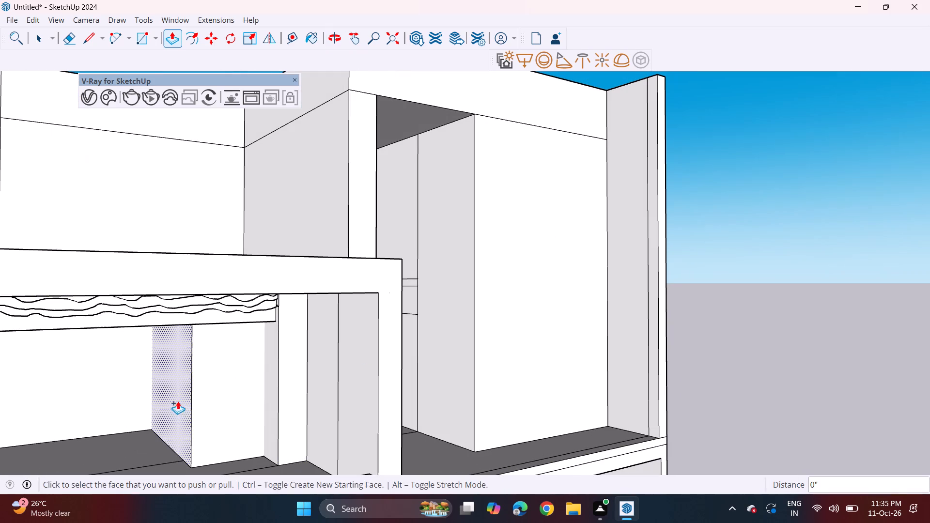
pyautogui.click(183, 402)
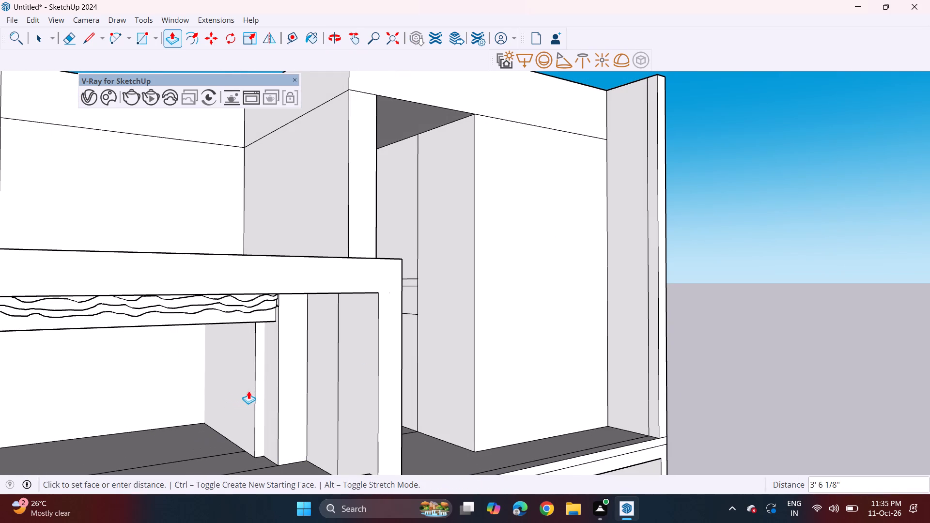
pyautogui.click(261, 399)
pyautogui.moveTo(287, 398); pyautogui.dragTo(125, 375, button='middle')
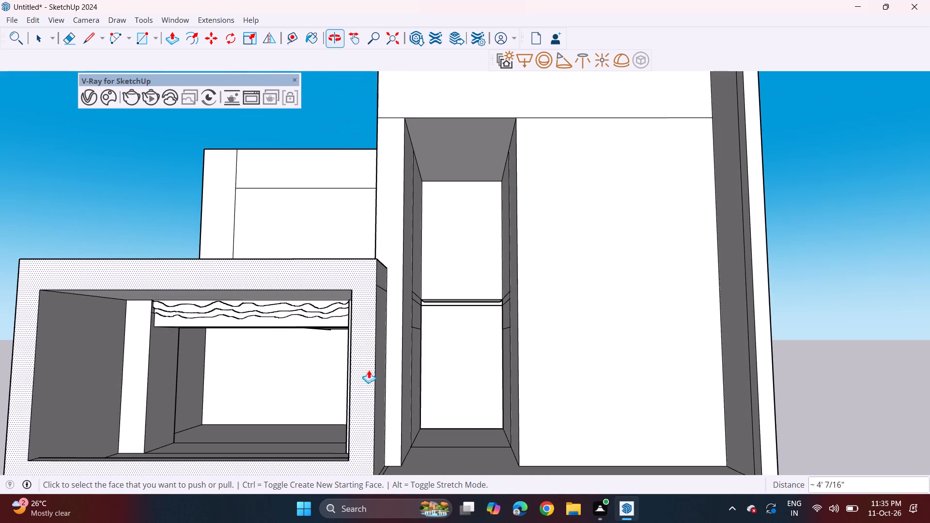
pyautogui.scroll(-3, 443, 382)
pyautogui.moveTo(442, 378); pyautogui.dragTo(443, 385, button='middle')
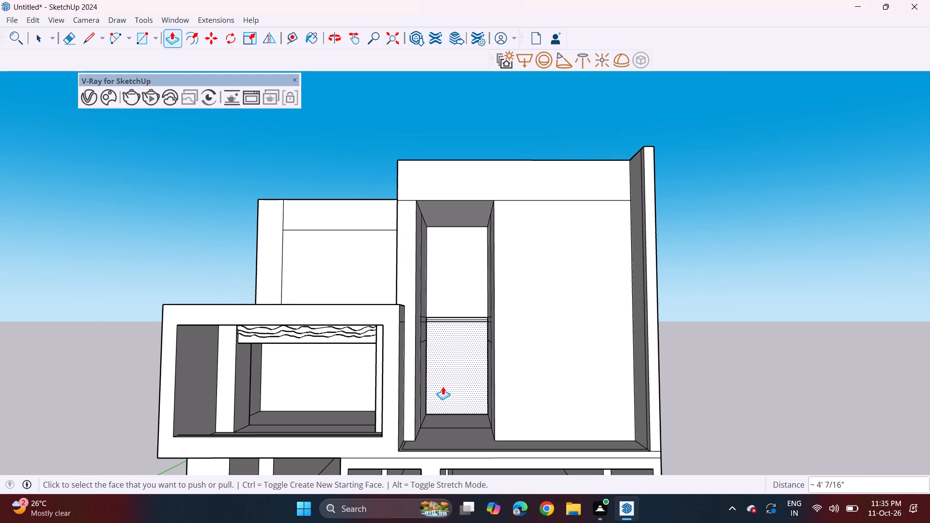
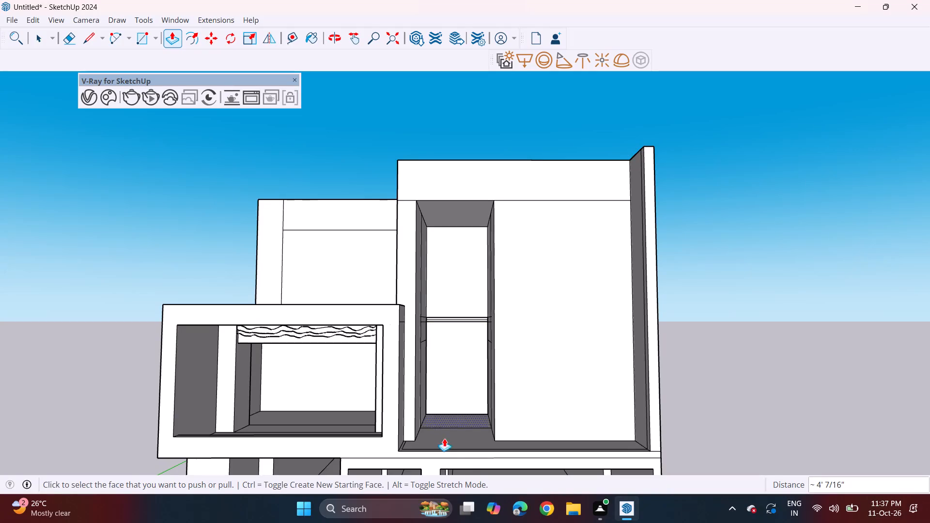
# Draw two 20' 6" high rectangles on the wall beside the tall recess: about 5' 4 11/16" wide at the recess, 1' 11 1/2" at the far end.
pyautogui.keyDown('shift'); pyautogui.moveTo(553, 366); pyautogui.dragTo(533, 451, button='middle'); pyautogui.keyUp('shift')
pyautogui.scroll(1, 530, 414)
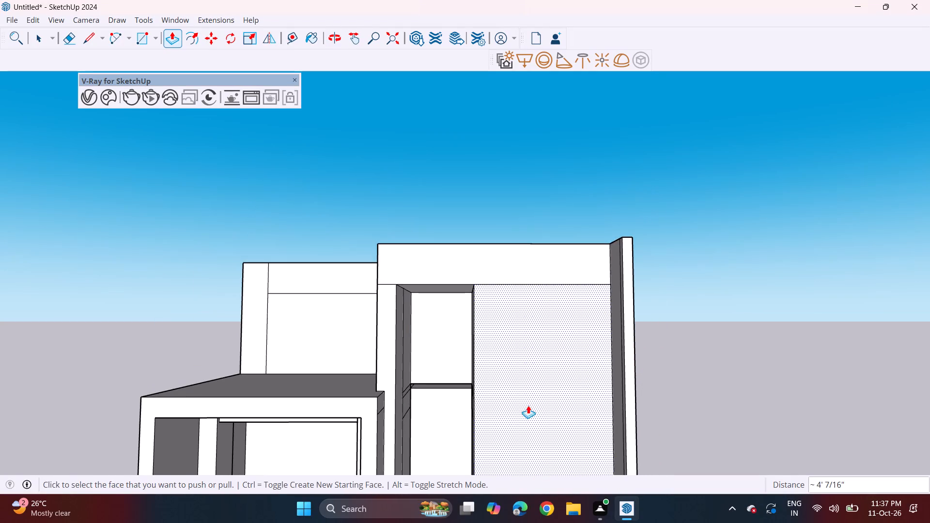
pyautogui.scroll(1, 528, 405)
pyautogui.keyDown('shift'); pyautogui.moveTo(526, 398); pyautogui.dragTo(520, 241, button='middle'); pyautogui.keyUp('shift')
pyautogui.keyDown('shift'); pyautogui.moveTo(523, 246); pyautogui.dragTo(517, 286, button='middle'); pyautogui.keyUp('shift')
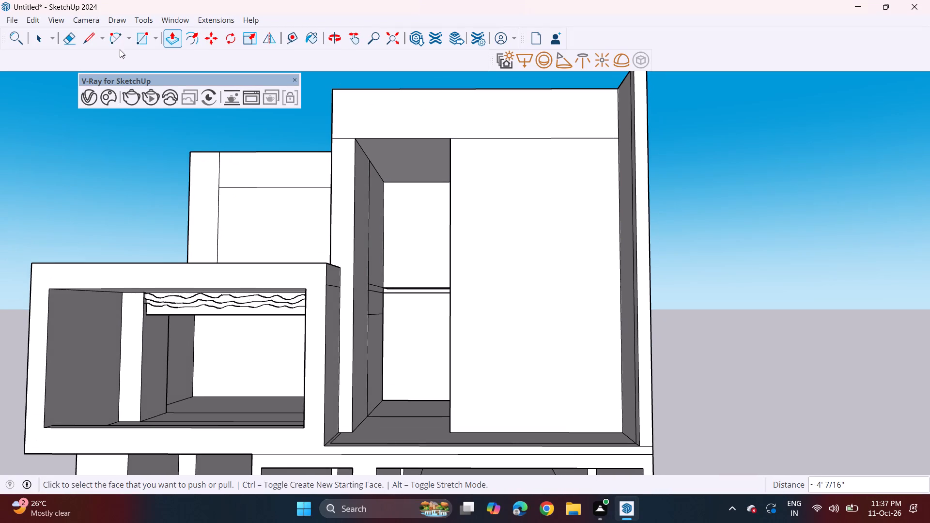
pyautogui.click(134, 42)
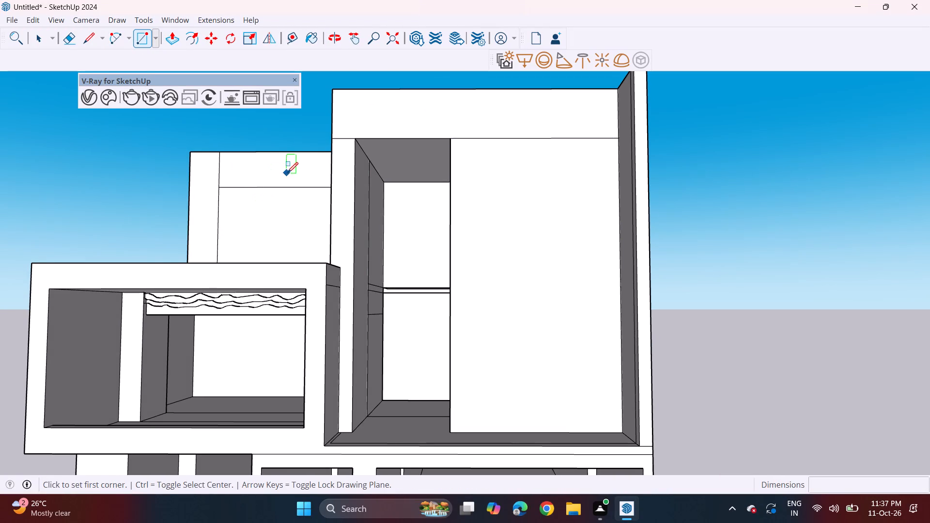
pyautogui.click(454, 138)
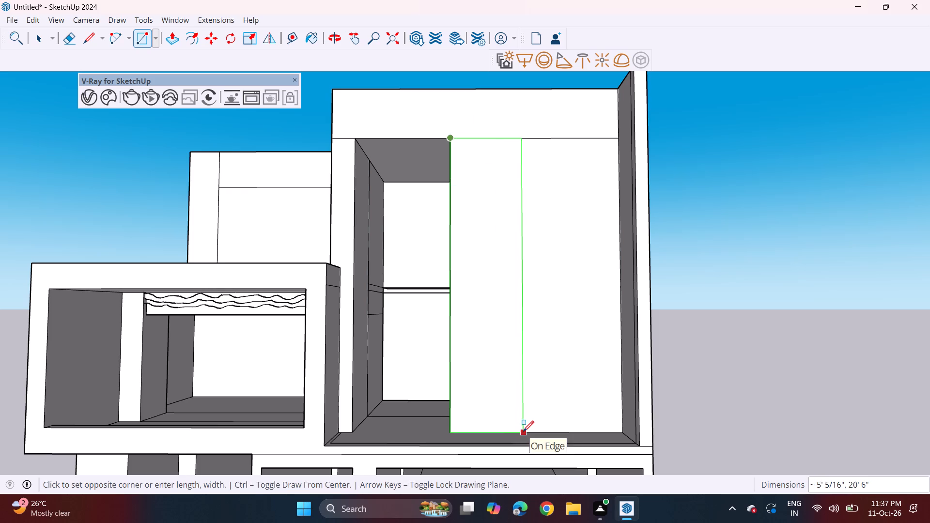
pyautogui.click(528, 430)
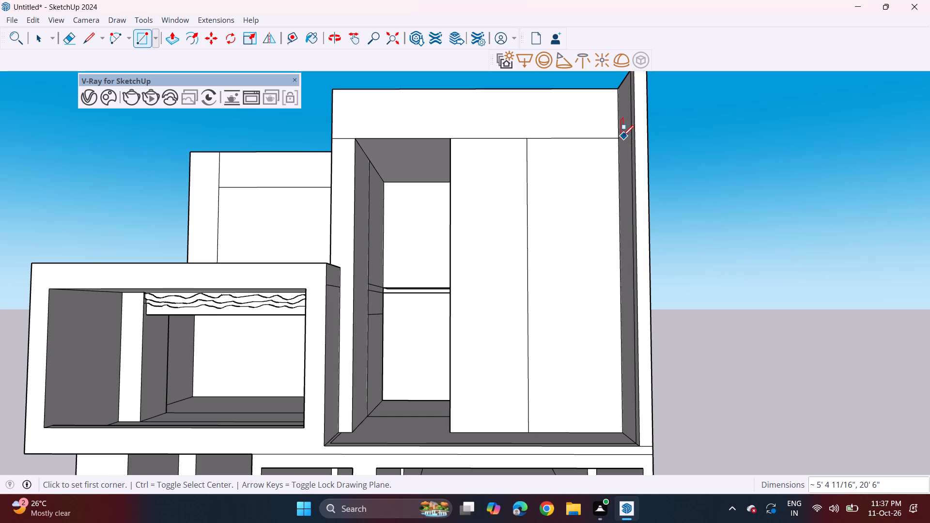
pyautogui.click(618, 140)
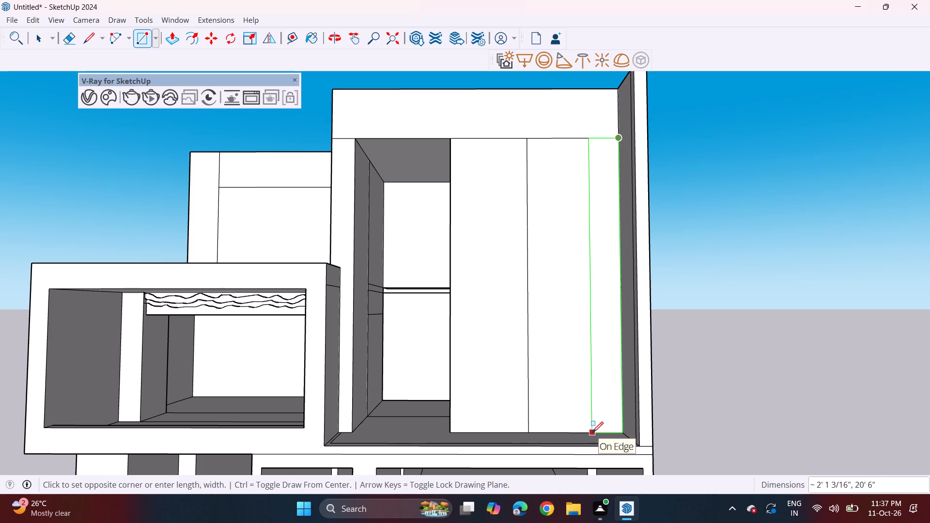
pyautogui.click(594, 430)
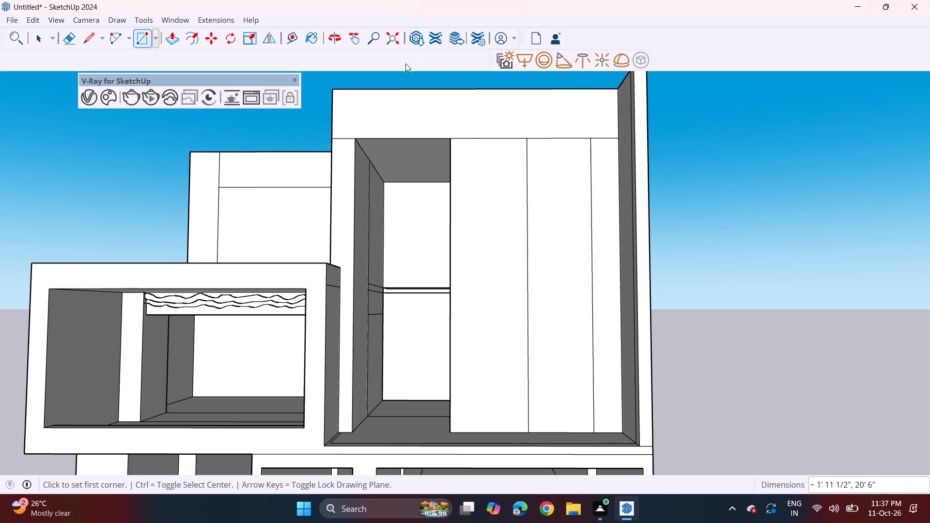
# Draw a narrow full-height rectangle about 5" wide and 20' 6" high on the wall face along the recess edge.
pyautogui.click(454, 138)
pyautogui.scroll(1, 464, 411)
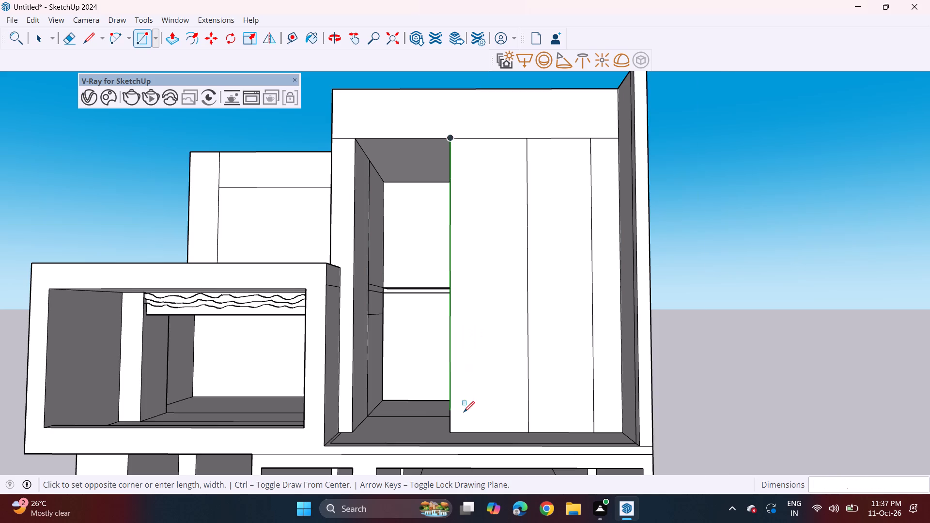
pyautogui.scroll(9, 464, 412)
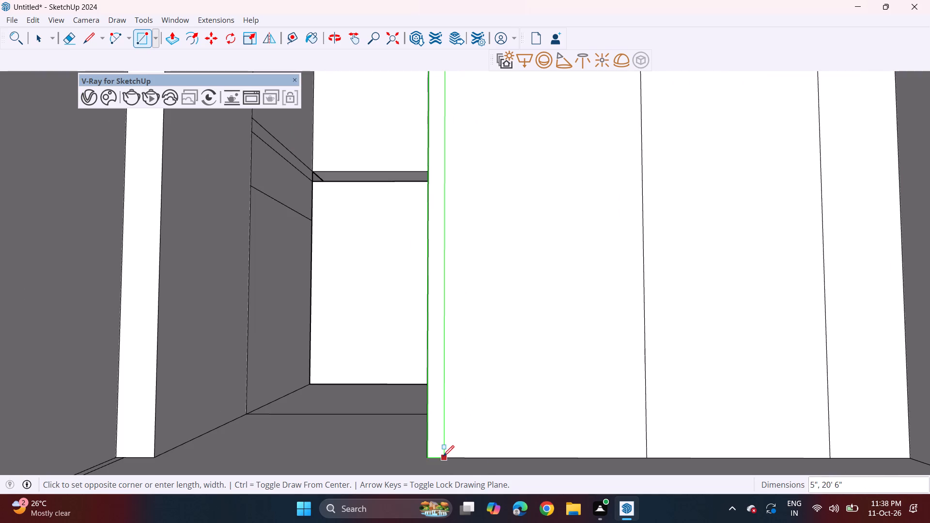
pyautogui.click(446, 455)
pyautogui.moveTo(449, 406); pyautogui.dragTo(433, 419, button='middle')
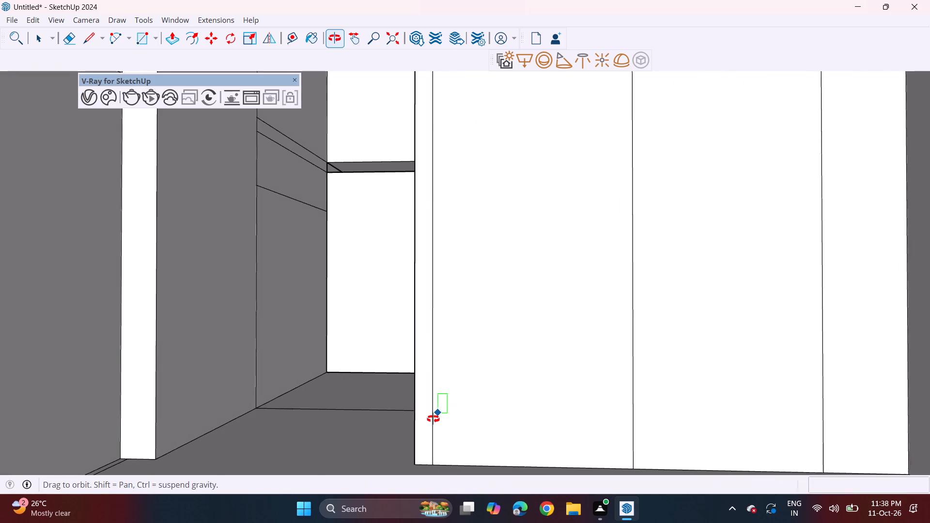
pyautogui.moveTo(433, 419); pyautogui.dragTo(428, 420, button='middle')
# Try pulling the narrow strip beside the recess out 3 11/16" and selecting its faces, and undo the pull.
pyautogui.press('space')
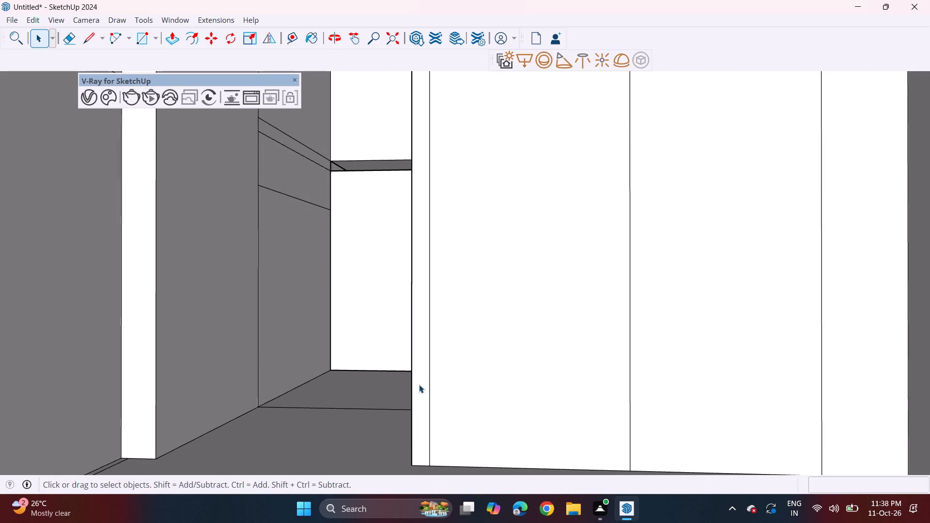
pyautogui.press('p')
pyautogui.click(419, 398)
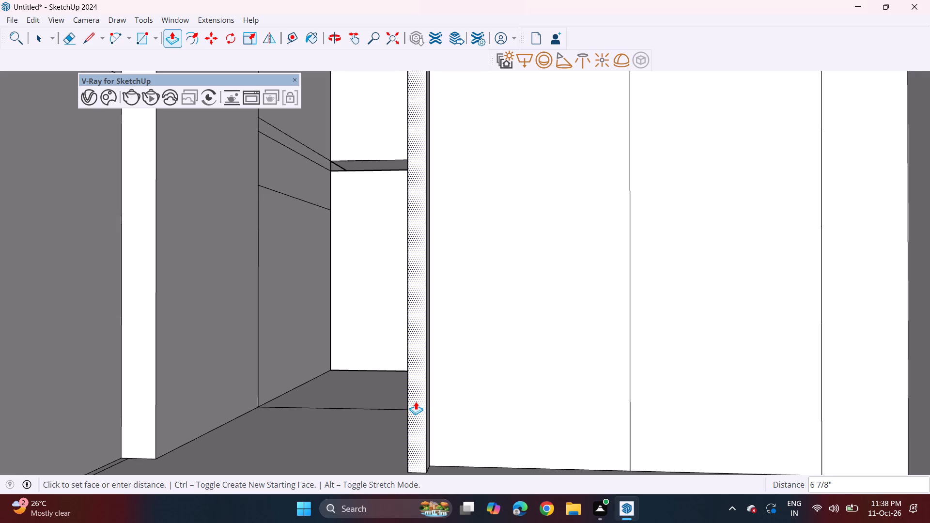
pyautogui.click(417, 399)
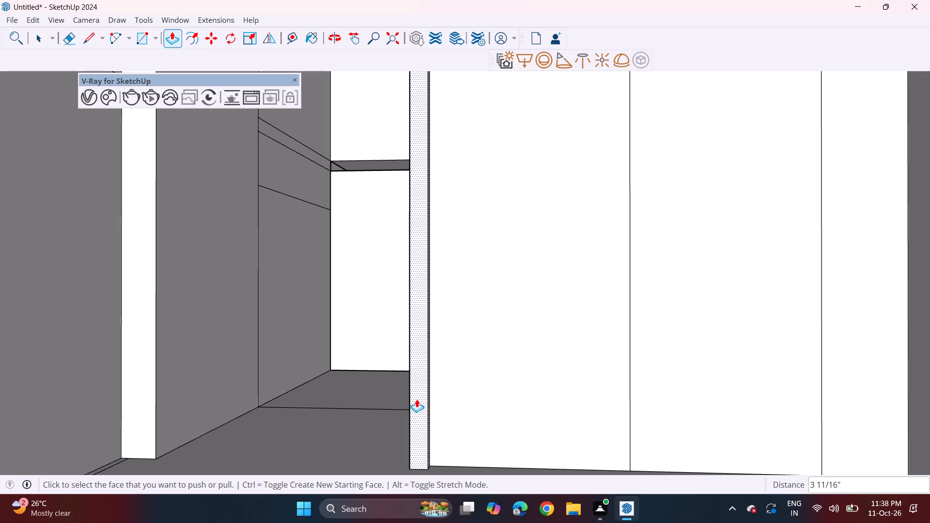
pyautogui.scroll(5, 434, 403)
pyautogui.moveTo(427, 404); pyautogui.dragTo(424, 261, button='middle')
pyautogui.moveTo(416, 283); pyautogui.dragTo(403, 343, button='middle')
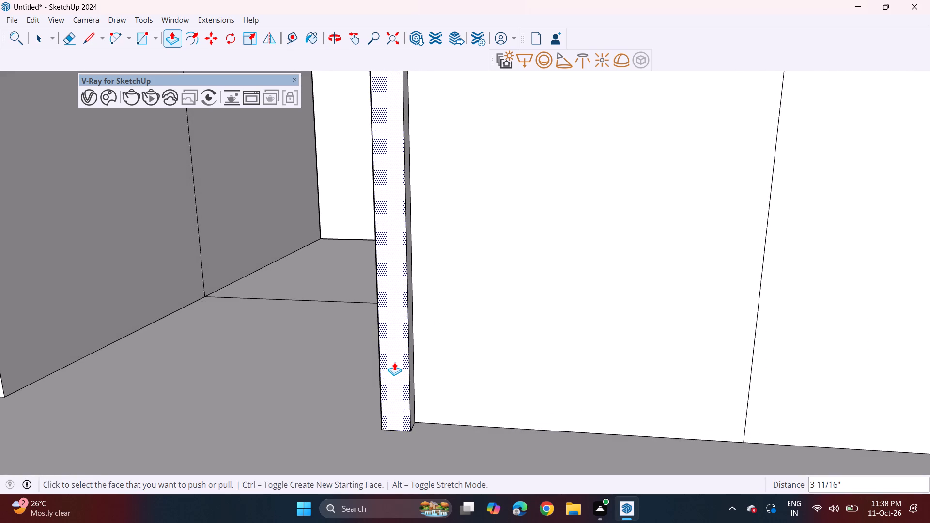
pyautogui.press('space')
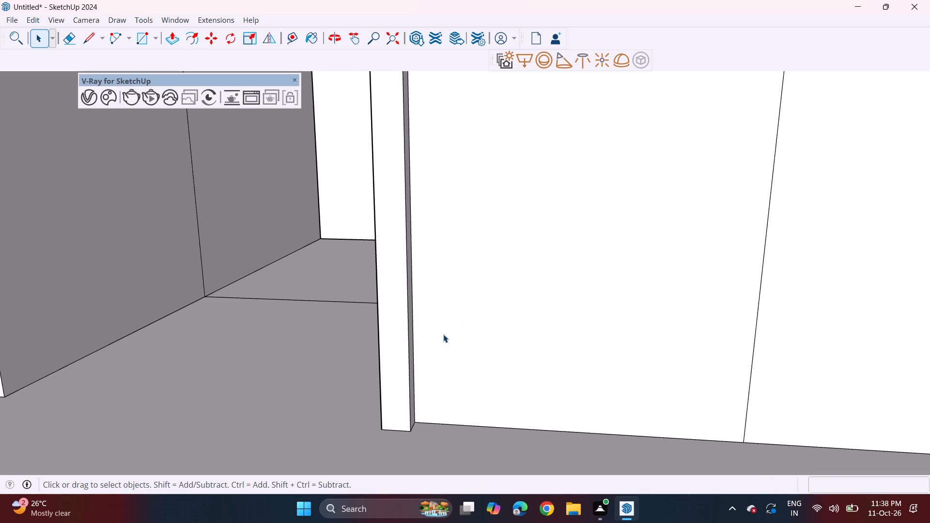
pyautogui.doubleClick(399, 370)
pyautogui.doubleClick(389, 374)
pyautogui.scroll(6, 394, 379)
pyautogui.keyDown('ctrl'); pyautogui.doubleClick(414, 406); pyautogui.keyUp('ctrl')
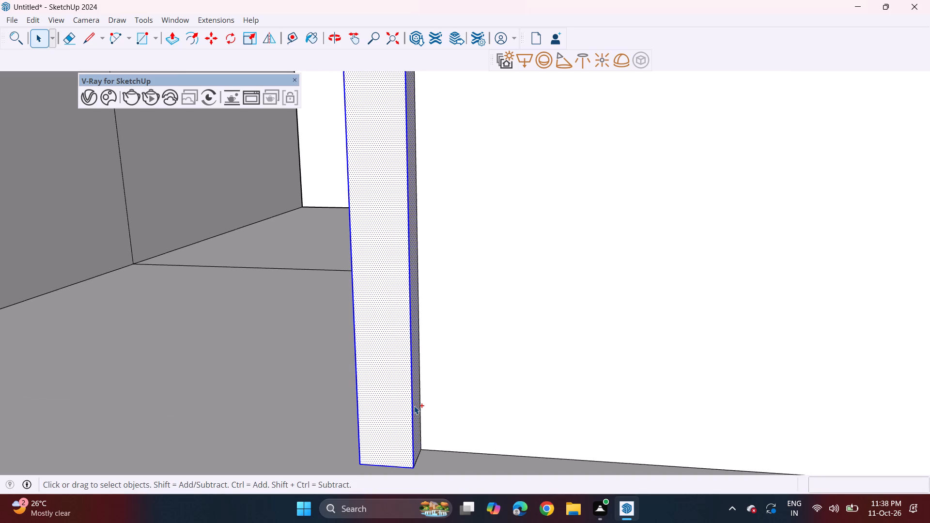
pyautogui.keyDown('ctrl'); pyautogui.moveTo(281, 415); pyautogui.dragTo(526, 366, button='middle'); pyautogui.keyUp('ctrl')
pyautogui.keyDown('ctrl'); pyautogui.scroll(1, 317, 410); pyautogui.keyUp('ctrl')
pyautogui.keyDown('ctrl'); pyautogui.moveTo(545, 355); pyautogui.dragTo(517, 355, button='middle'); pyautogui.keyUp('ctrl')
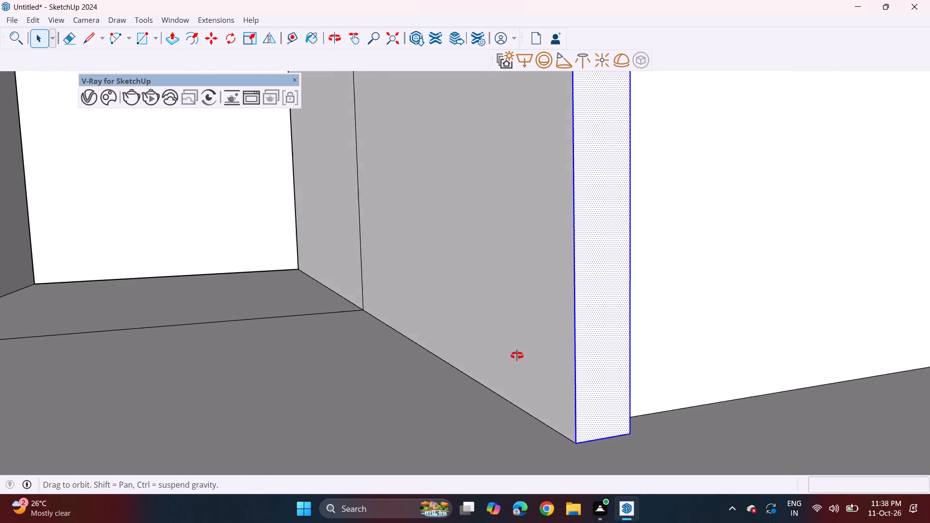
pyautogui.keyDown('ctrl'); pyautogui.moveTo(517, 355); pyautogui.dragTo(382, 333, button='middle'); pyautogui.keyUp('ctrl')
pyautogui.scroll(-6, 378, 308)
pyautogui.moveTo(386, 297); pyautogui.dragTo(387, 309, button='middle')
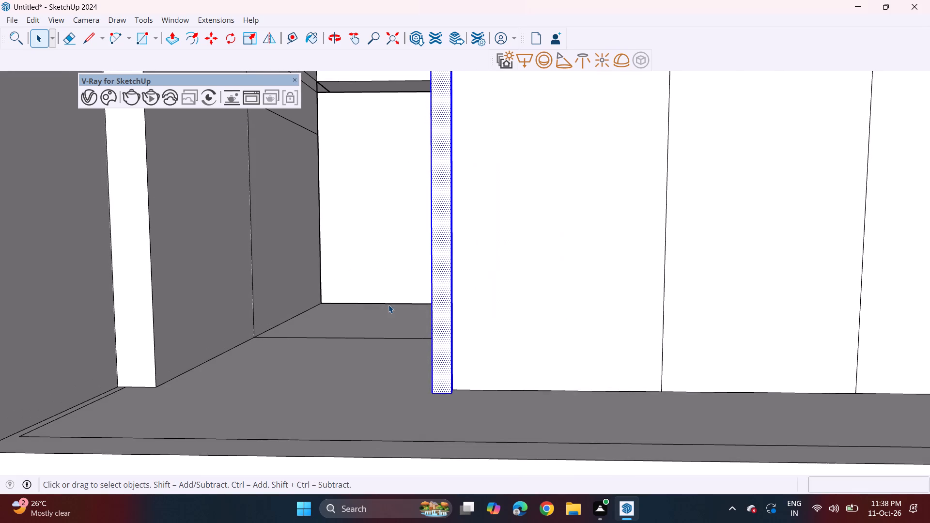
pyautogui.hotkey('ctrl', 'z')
# Pull the narrow strip at the recess edge out 2 3/4" as a separate volume with a new starting face.
pyautogui.moveTo(397, 302); pyautogui.dragTo(446, 314, button='middle')
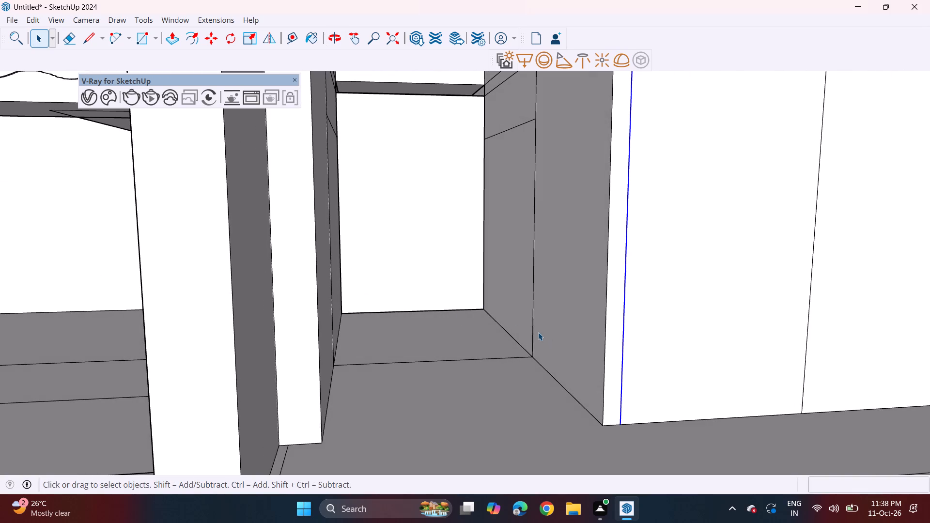
pyautogui.press('p')
pyautogui.click(606, 349)
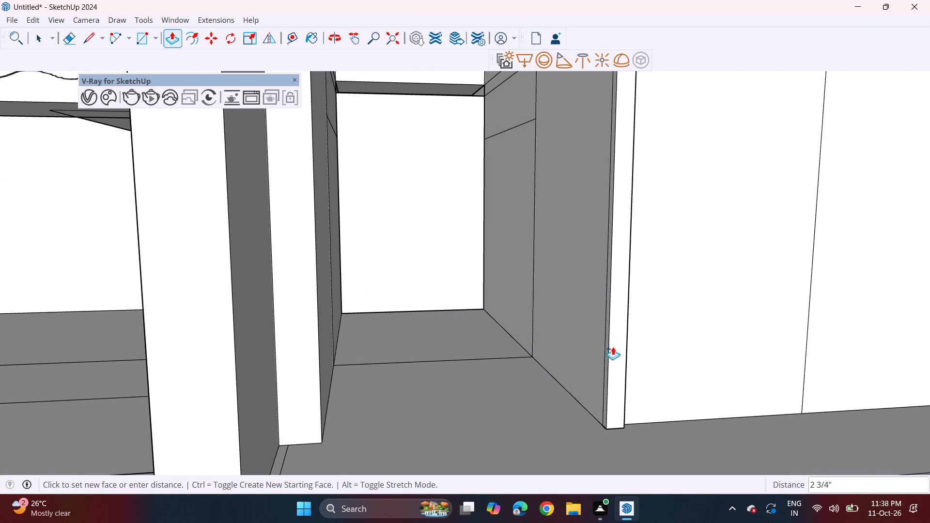
pyautogui.click(613, 347)
# Select the projecting strip's front and side faces, copy them 6 5/8" along the wall, and repeat the copy 8 times as a row of fins.
pyautogui.moveTo(501, 340); pyautogui.dragTo(444, 324, button='middle')
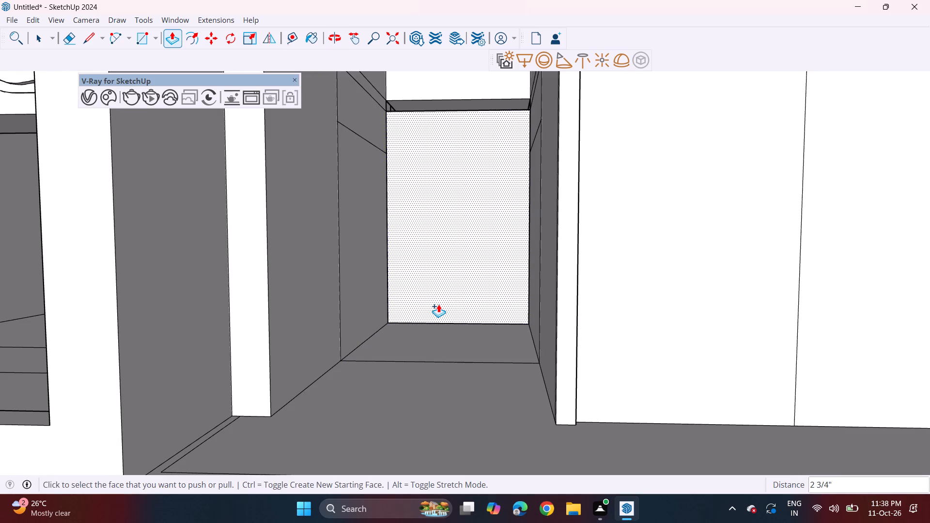
pyautogui.scroll(-3, 493, 302)
pyautogui.moveTo(482, 309); pyautogui.dragTo(433, 314, button='middle')
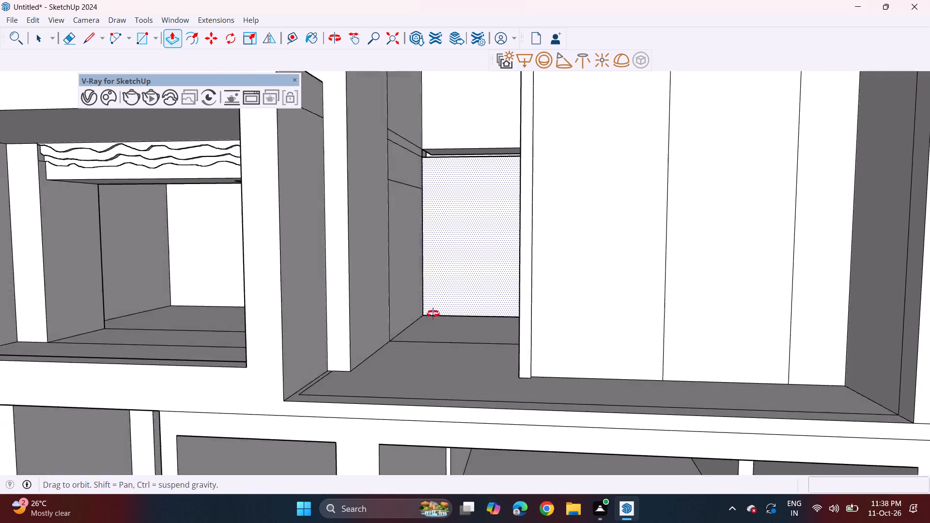
pyautogui.moveTo(433, 314); pyautogui.dragTo(424, 314, button='middle')
pyautogui.press('space')
pyautogui.scroll(4, 490, 326)
pyautogui.doubleClick(492, 325)
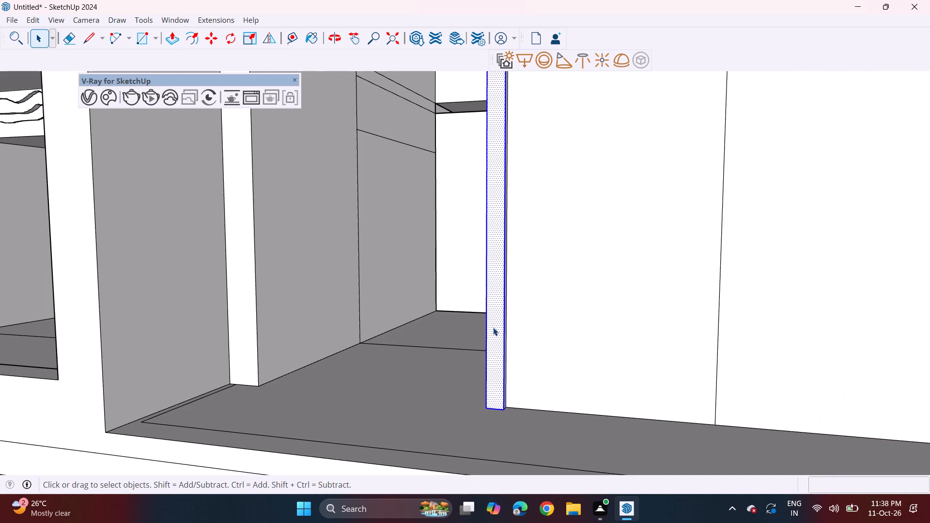
pyautogui.scroll(8, 495, 331)
pyautogui.moveTo(501, 327); pyautogui.dragTo(460, 325, button='middle')
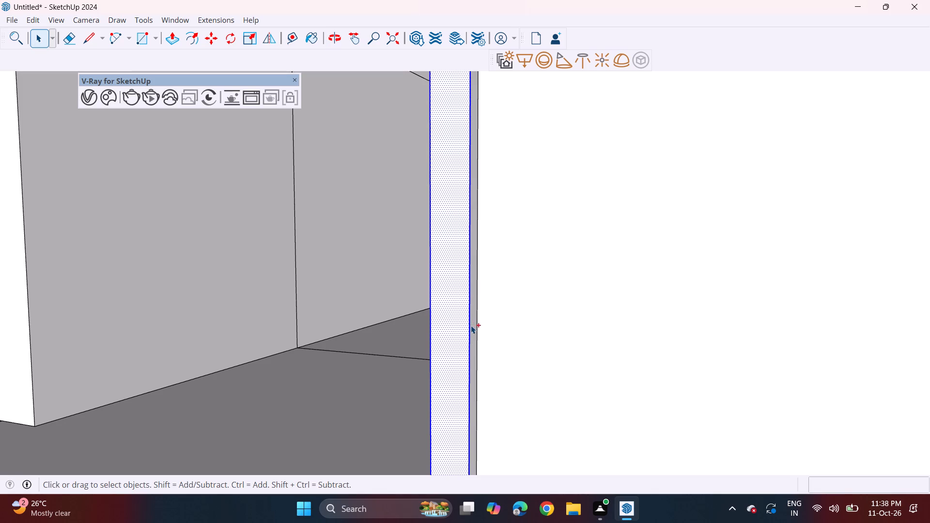
pyautogui.keyDown('ctrl'); pyautogui.doubleClick(471, 329); pyautogui.keyUp('ctrl')
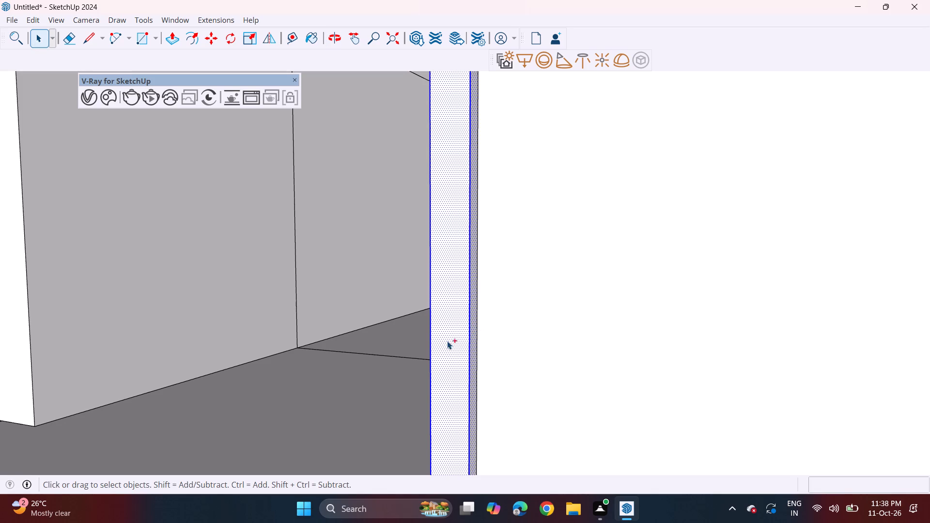
pyautogui.keyDown('ctrl'); pyautogui.click(476, 332); pyautogui.keyUp('ctrl')
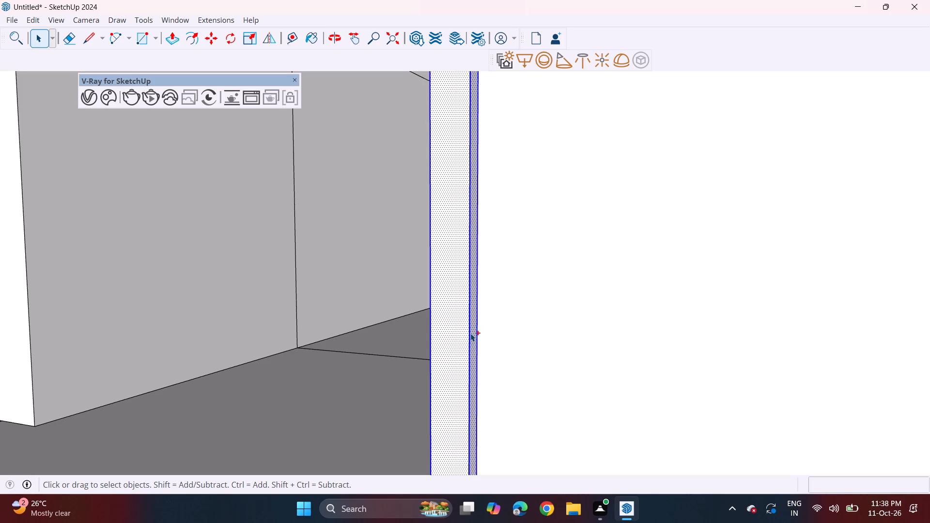
pyautogui.keyDown('ctrl'); pyautogui.moveTo(453, 336); pyautogui.dragTo(669, 318, button='middle'); pyautogui.keyUp('ctrl')
pyautogui.keyDown('ctrl'); pyautogui.doubleClick(619, 319); pyautogui.keyUp('ctrl')
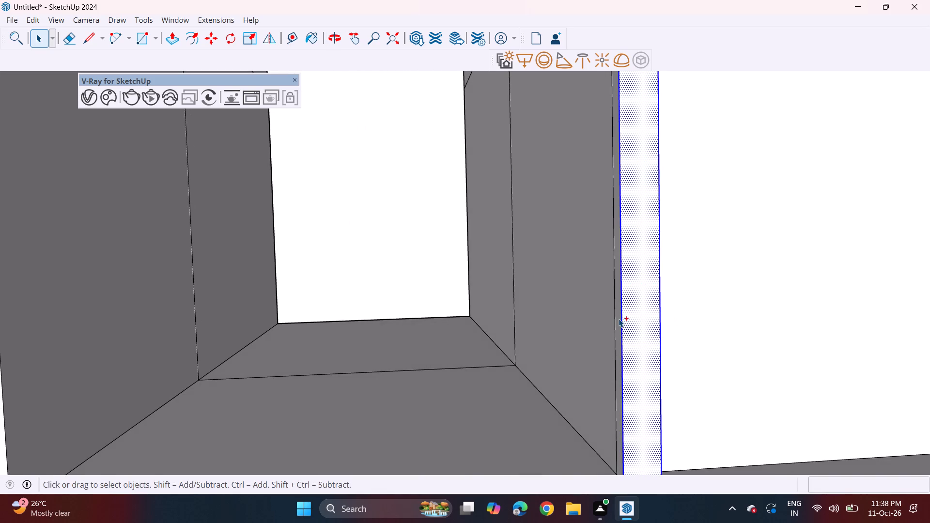
pyautogui.keyDown('ctrl'); pyautogui.scroll(1, 648, 317); pyautogui.keyUp('ctrl')
pyautogui.keyDown('ctrl'); pyautogui.scroll(-6, 632, 323); pyautogui.keyUp('ctrl')
pyautogui.keyDown('ctrl'); pyautogui.moveTo(665, 356); pyautogui.dragTo(599, 336, button='middle'); pyautogui.keyUp('ctrl')
pyautogui.keyDown('ctrl'); pyautogui.scroll(-3, 576, 343); pyautogui.keyUp('ctrl')
pyautogui.press('m')
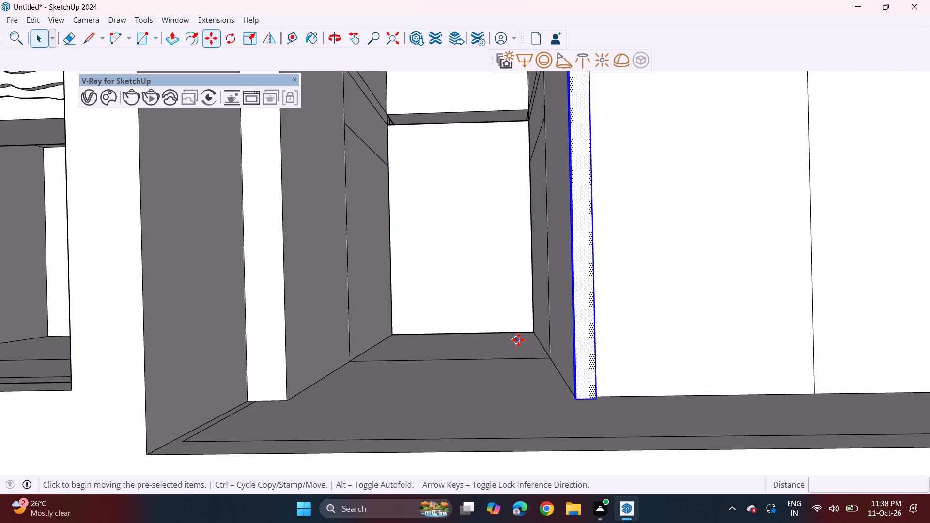
pyautogui.click(575, 400)
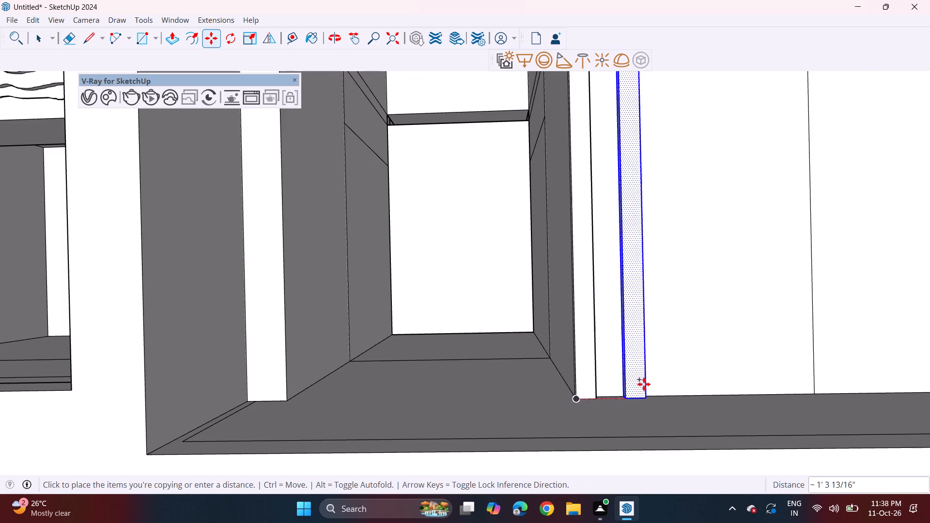
pyautogui.scroll(3, 632, 380)
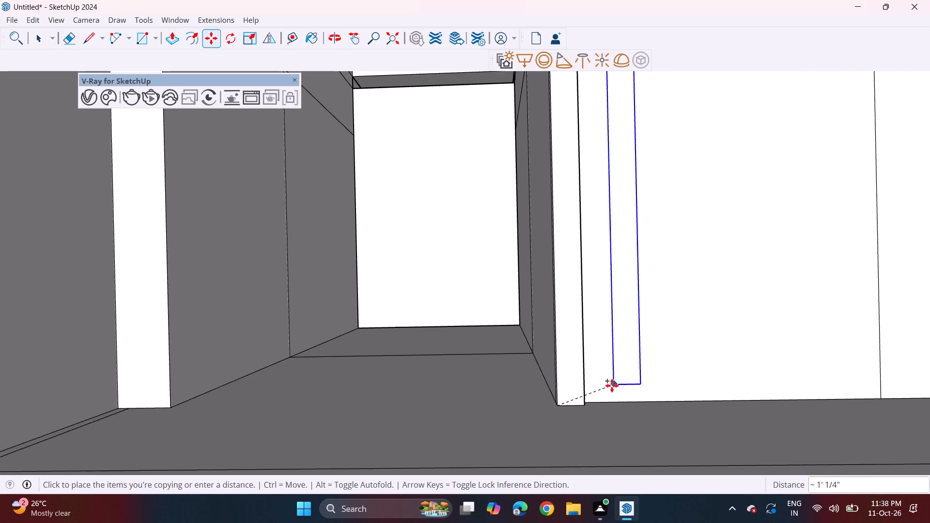
pyautogui.scroll(9, 610, 386)
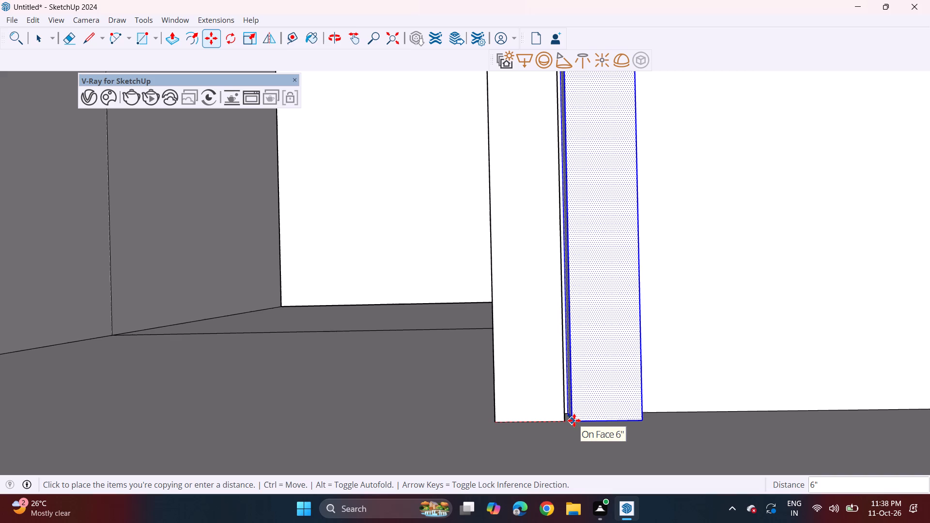
pyautogui.click(580, 420)
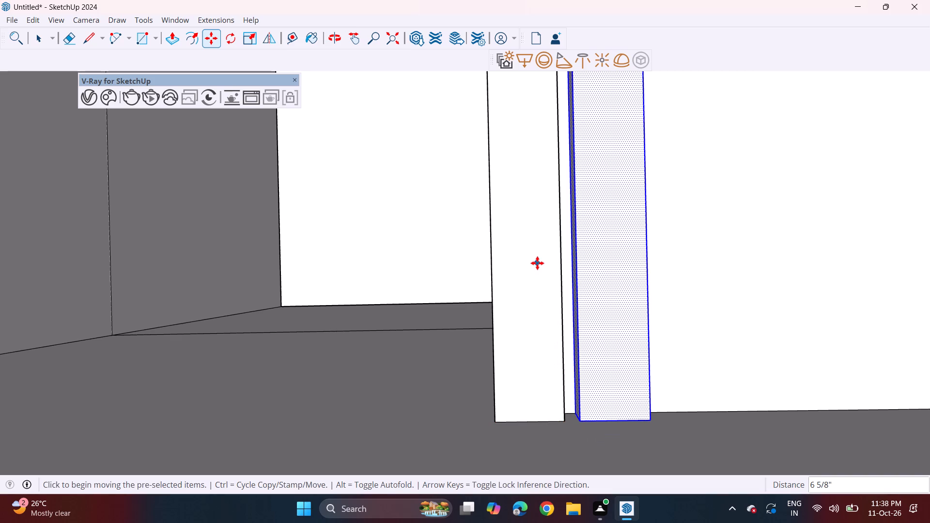
pyautogui.hotkey('shift', '*')
pyautogui.press('8')
pyautogui.press('Return')
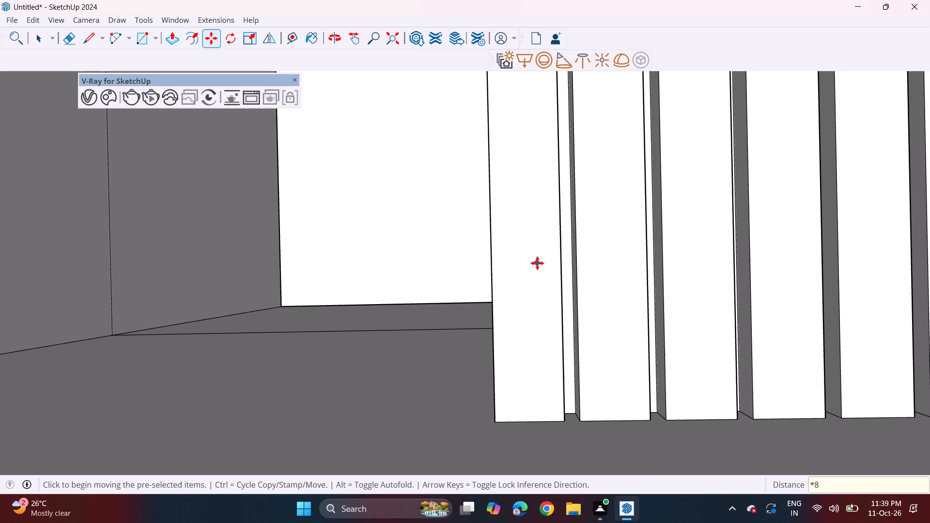
pyautogui.scroll(-12, 507, 242)
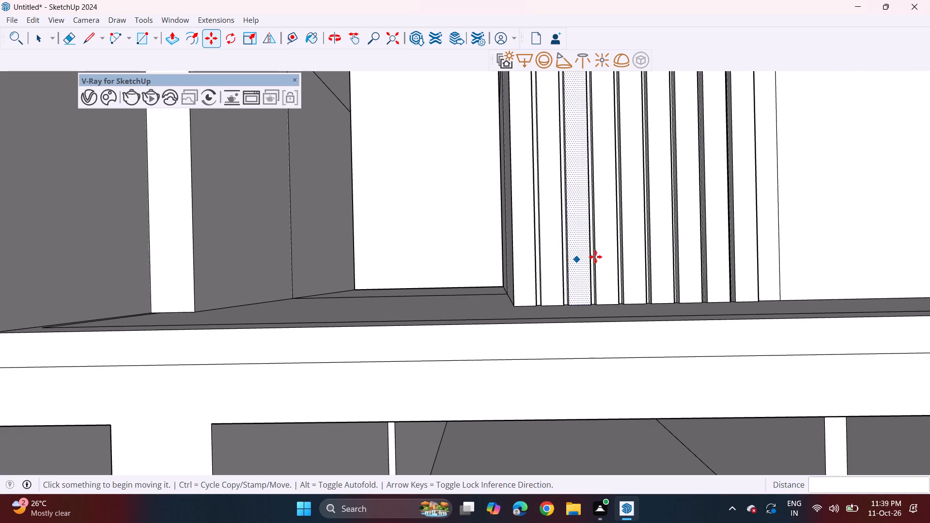
# Select the front and both side faces of the last fin in the row and copy them one fin spacing further along the wall.
pyautogui.moveTo(682, 241); pyautogui.dragTo(573, 273, button='middle')
pyautogui.moveTo(574, 269); pyautogui.dragTo(418, 334, button='middle')
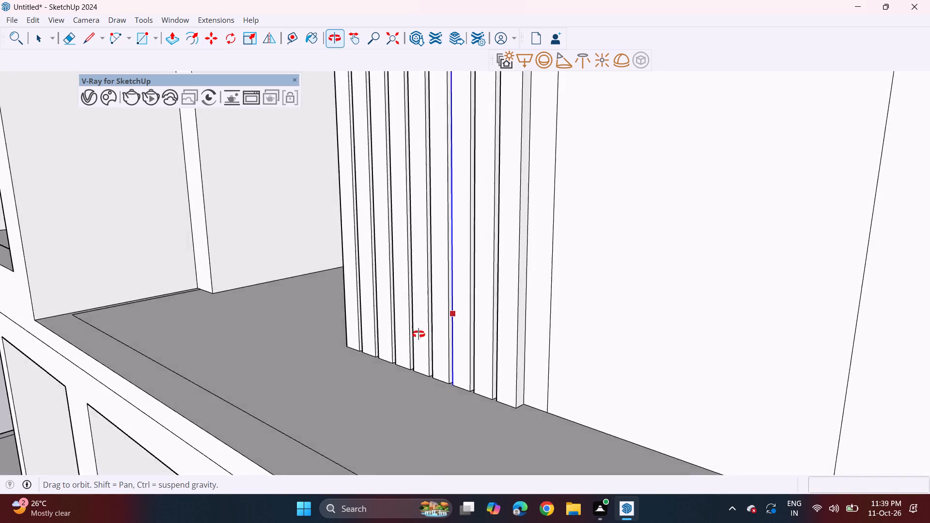
pyautogui.moveTo(418, 334); pyautogui.dragTo(579, 341, button='middle')
pyautogui.scroll(6, 666, 360)
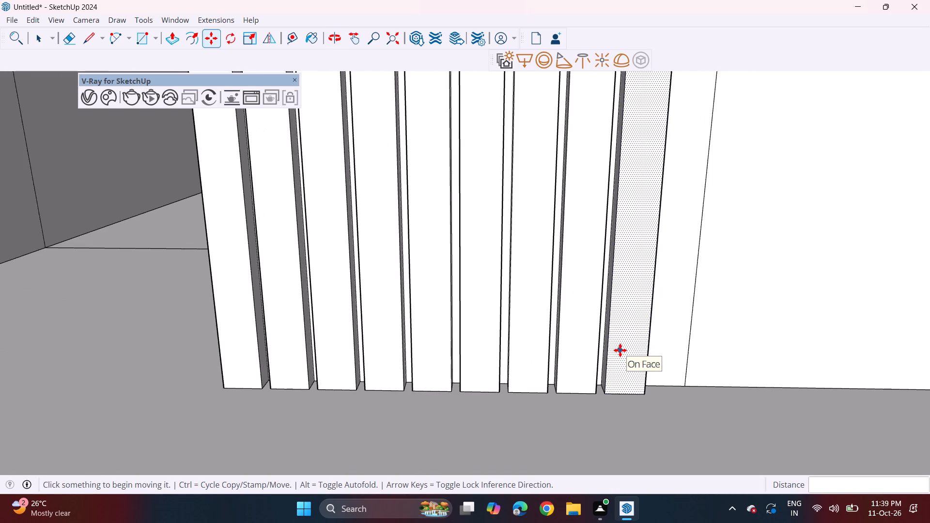
pyautogui.press('space')
pyautogui.doubleClick(614, 336)
pyautogui.middleClick(615, 335)
pyautogui.scroll(6, 615, 335)
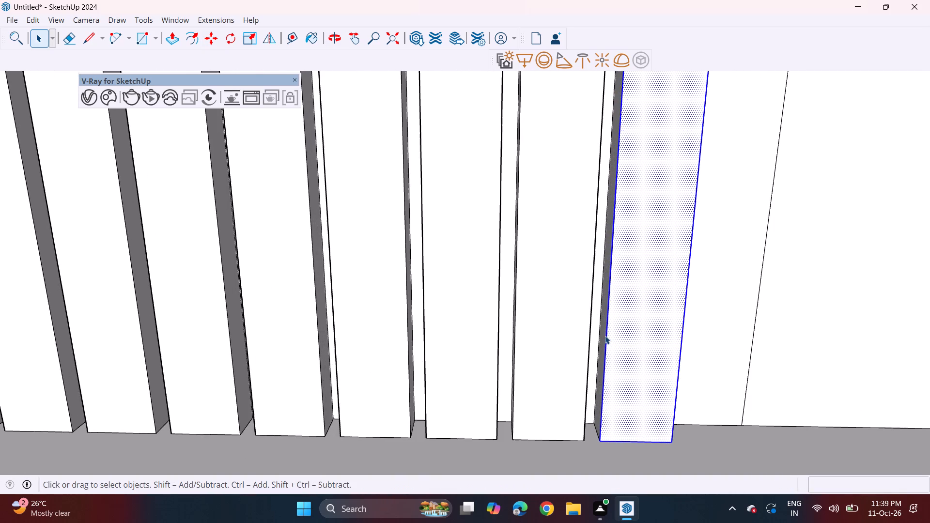
pyautogui.scroll(2, 605, 336)
pyautogui.keyDown('ctrl'); pyautogui.doubleClick(603, 329); pyautogui.keyUp('ctrl')
pyautogui.keyDown('ctrl'); pyautogui.moveTo(673, 333); pyautogui.dragTo(672, 332, button='middle'); pyautogui.keyUp('ctrl')
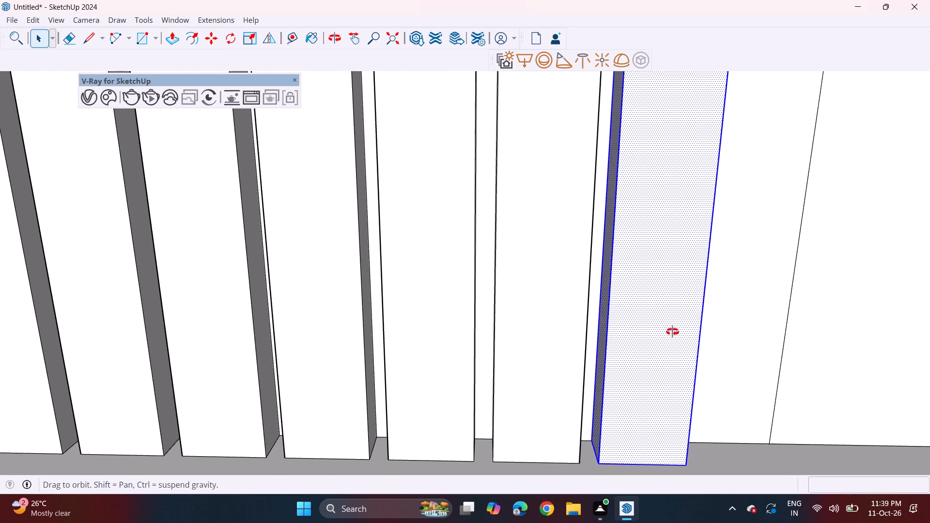
pyautogui.keyDown('ctrl'); pyautogui.moveTo(672, 332); pyautogui.dragTo(566, 285, button='middle'); pyautogui.keyUp('ctrl')
pyautogui.keyDown('ctrl'); pyautogui.doubleClick(682, 345); pyautogui.keyUp('ctrl')
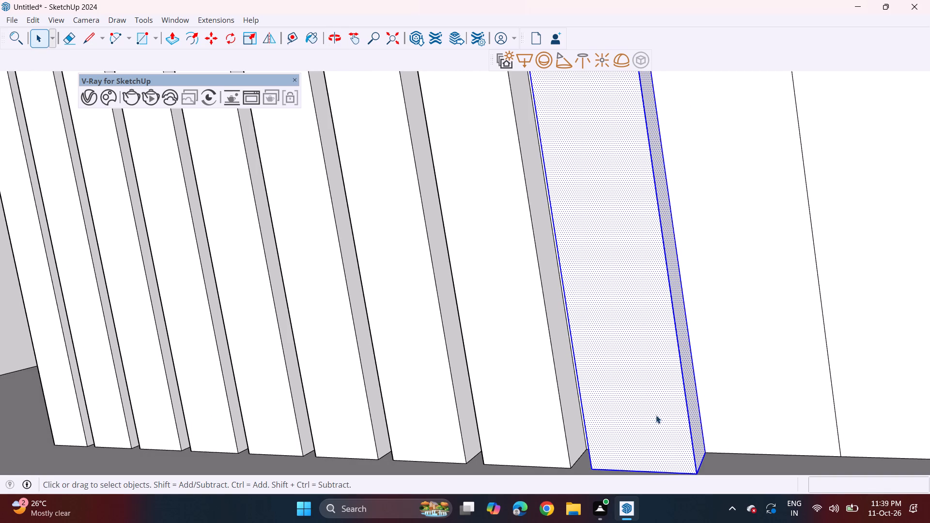
pyautogui.moveTo(644, 416); pyautogui.dragTo(627, 322, button='middle')
pyautogui.moveTo(589, 330); pyautogui.dragTo(658, 325, button='middle')
pyautogui.scroll(3, 589, 380)
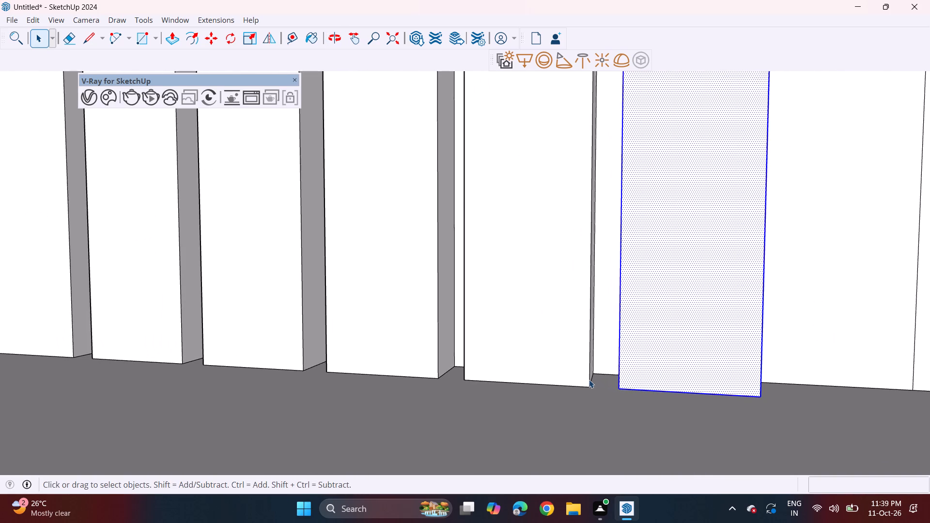
pyautogui.press('m')
pyautogui.click(587, 385)
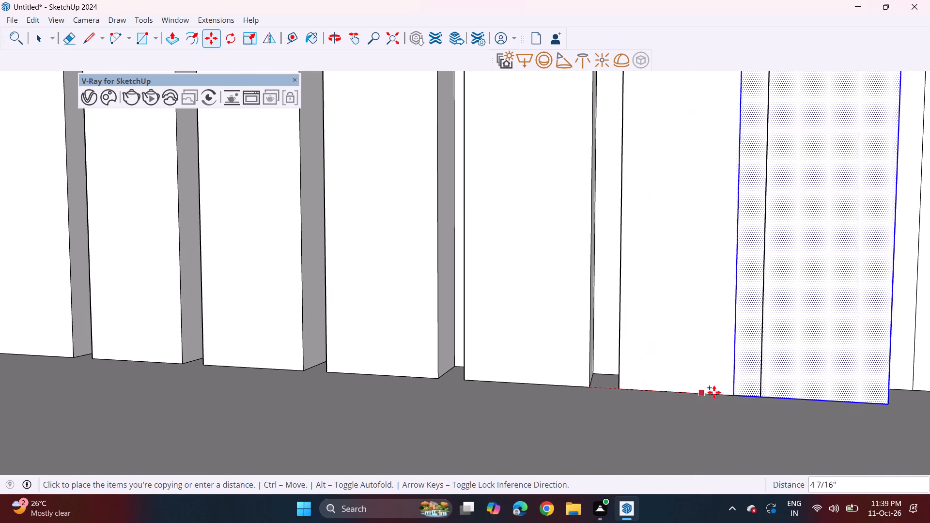
pyautogui.click(760, 396)
# Copy the last fin about 4' 11" along the wall to the vertical line near the far corner.
pyautogui.scroll(-12, 744, 372)
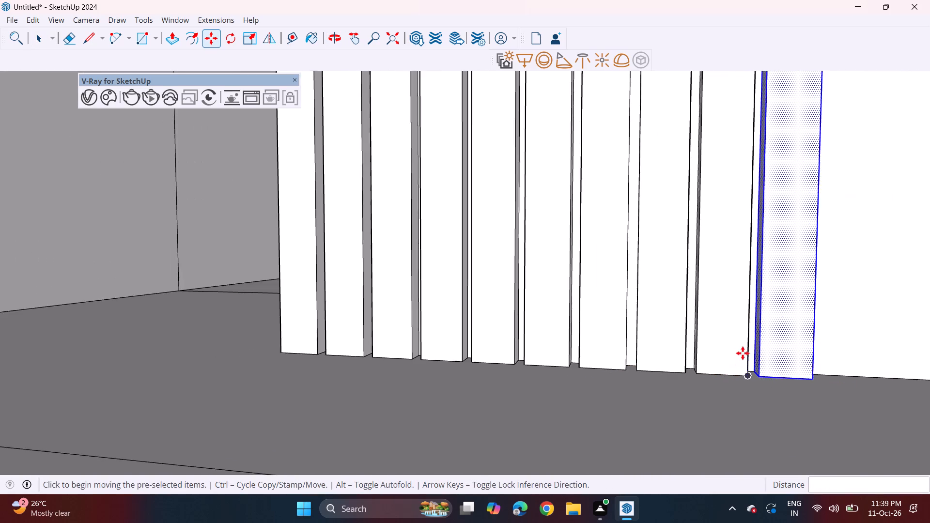
pyautogui.scroll(-14, 743, 353)
pyautogui.keyDown('shift'); pyautogui.moveTo(720, 253); pyautogui.dragTo(574, 343, button='middle'); pyautogui.keyUp('shift')
pyautogui.scroll(-4, 509, 334)
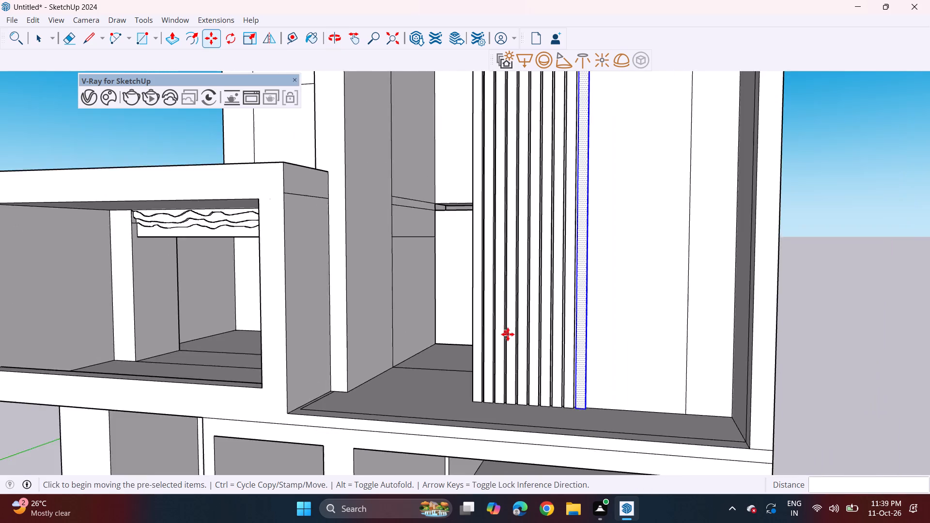
pyautogui.scroll(-3, 508, 334)
pyautogui.keyDown('shift'); pyautogui.moveTo(499, 354); pyautogui.dragTo(476, 392, button='middle'); pyautogui.keyUp('shift')
pyautogui.moveTo(426, 359); pyautogui.dragTo(470, 356, button='middle')
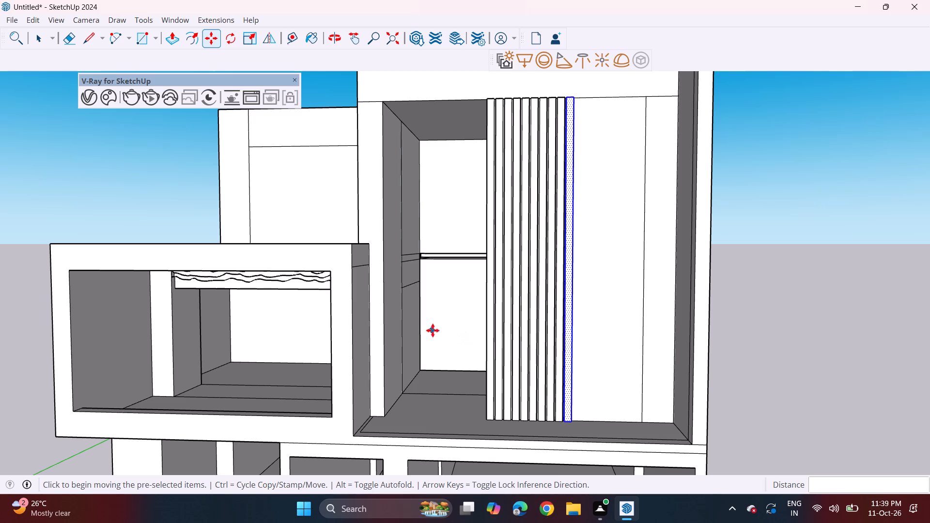
pyautogui.scroll(8, 574, 403)
pyautogui.click(559, 430)
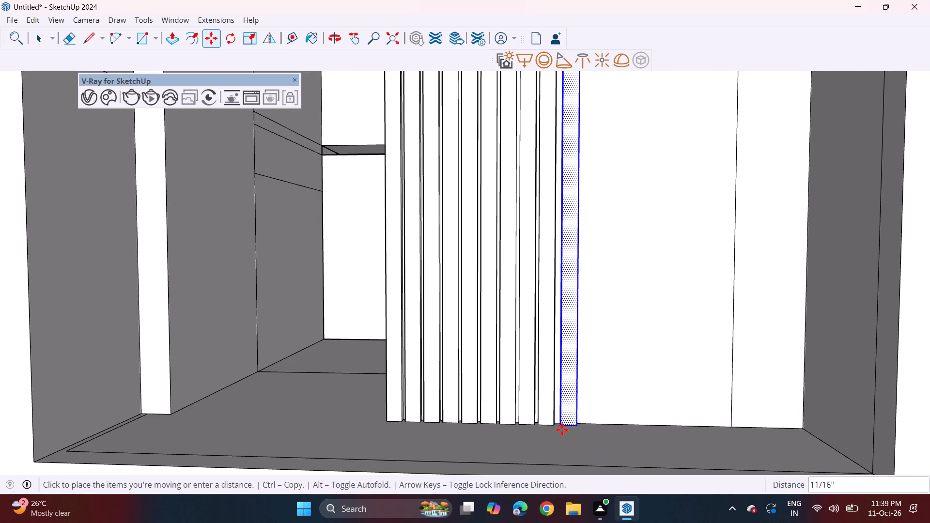
pyautogui.press('Escape')
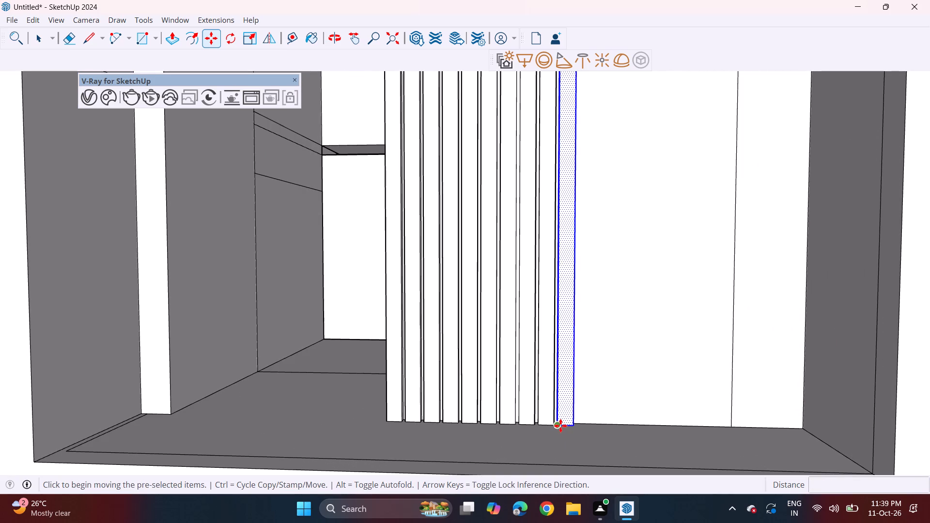
pyautogui.click(560, 426)
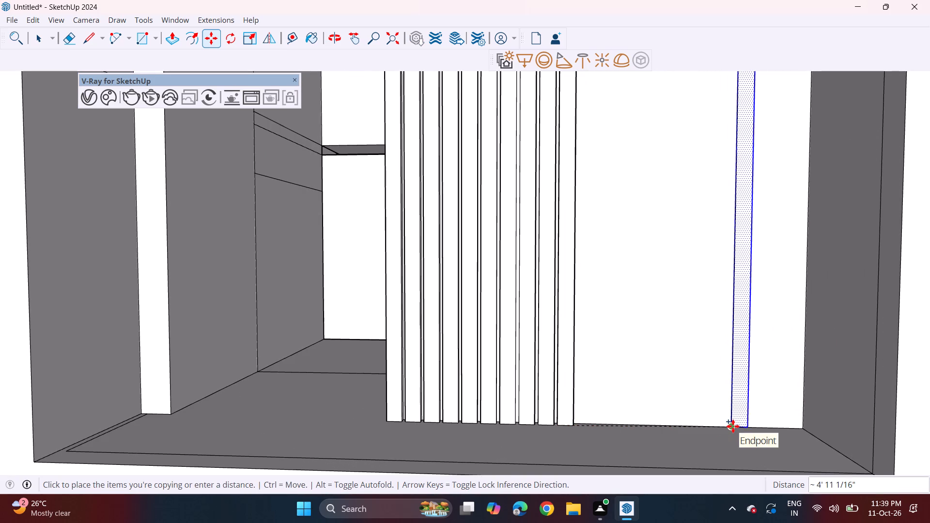
pyautogui.click(735, 435)
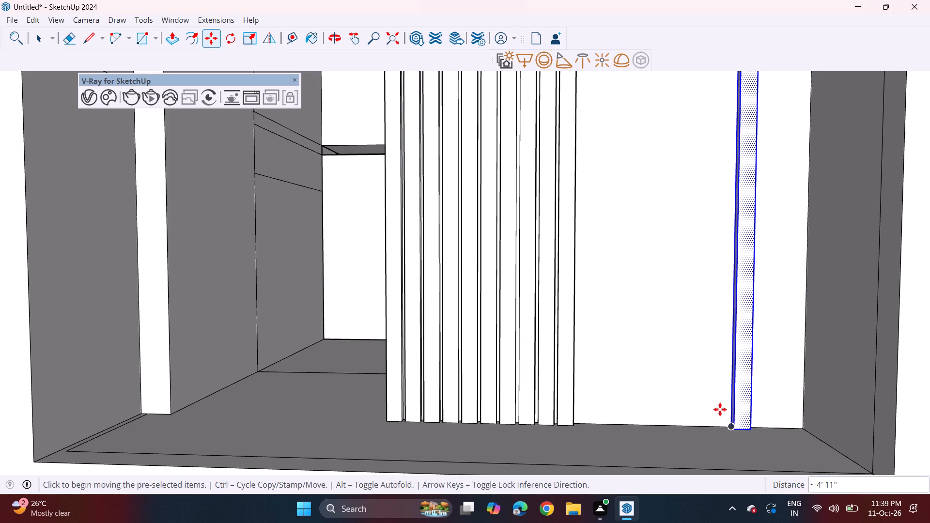
# Copy the fin at the vertical line about 6 5/8" towards the far corner and repeat the copy 2 times.
pyautogui.click(734, 429)
pyautogui.scroll(10, 764, 428)
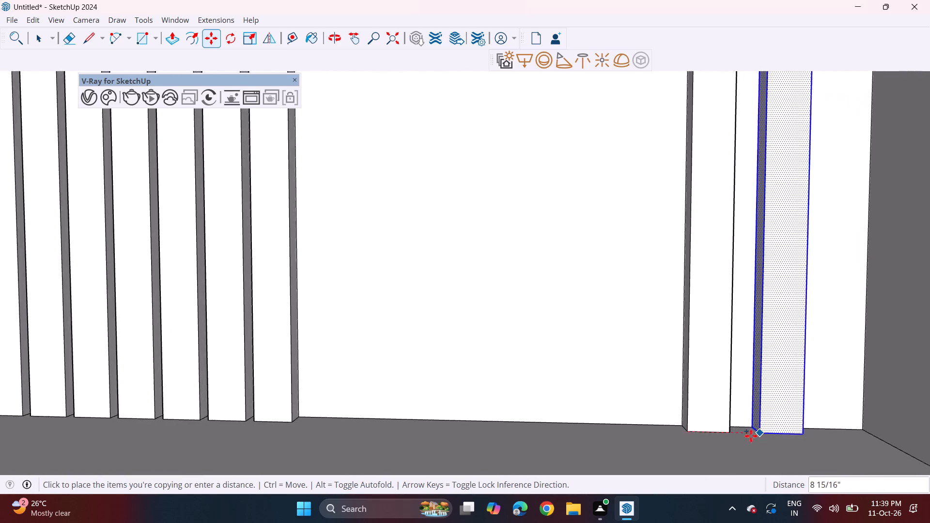
pyautogui.scroll(4, 755, 434)
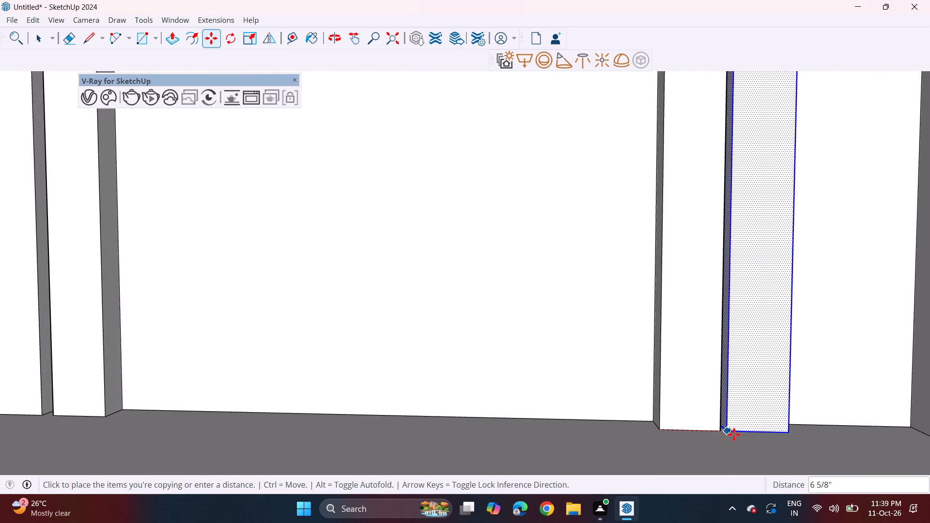
pyautogui.click(734, 434)
pyautogui.hotkey('shift', '*')
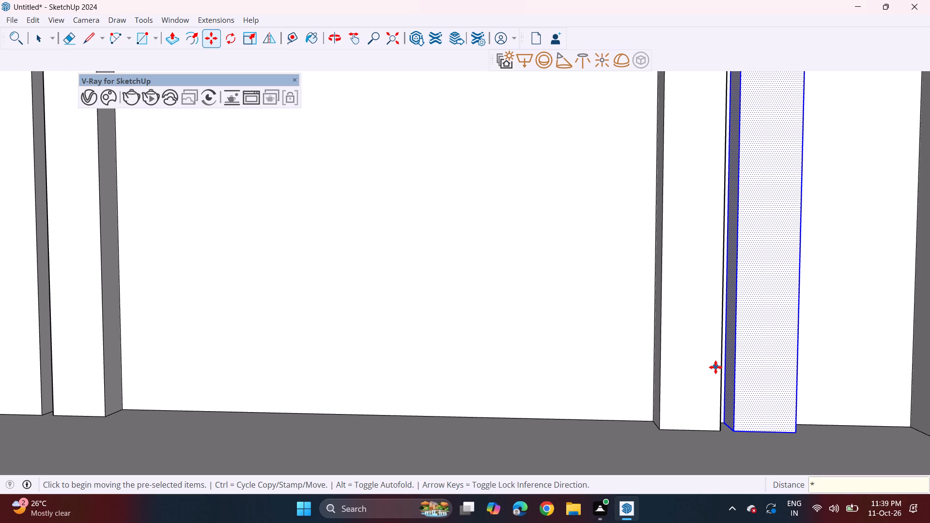
pyautogui.press('2')
pyautogui.press('Return')
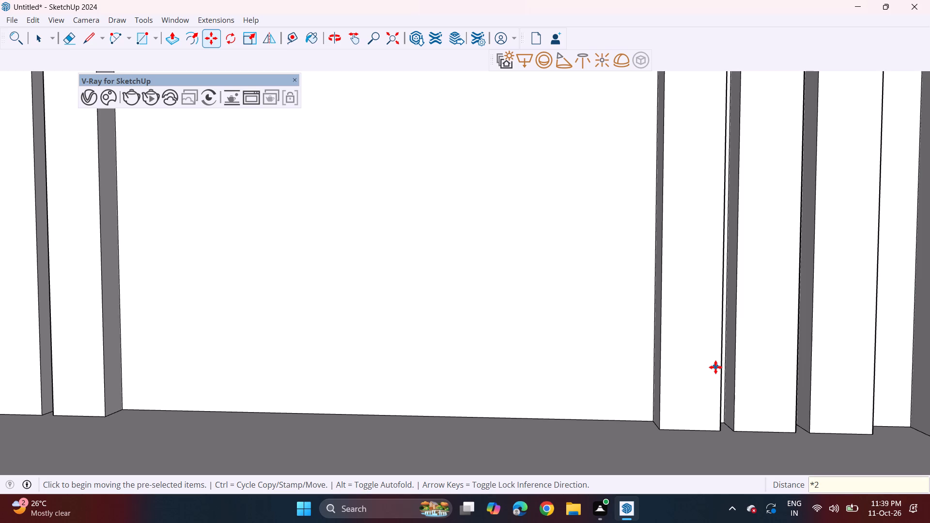
# Select the front and side faces of the first fin in the far group and copy them about 1' 7" into the wall corner.
pyautogui.moveTo(750, 386); pyautogui.dragTo(822, 371, button='middle')
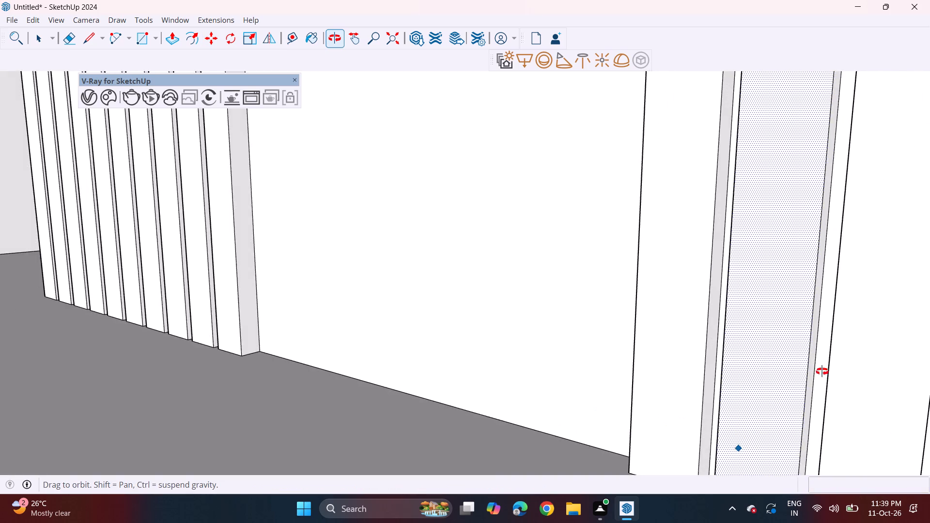
pyautogui.moveTo(822, 371); pyautogui.dragTo(829, 370, button='middle')
pyautogui.moveTo(660, 390); pyautogui.dragTo(660, 423, button='middle')
pyautogui.scroll(5, 666, 384)
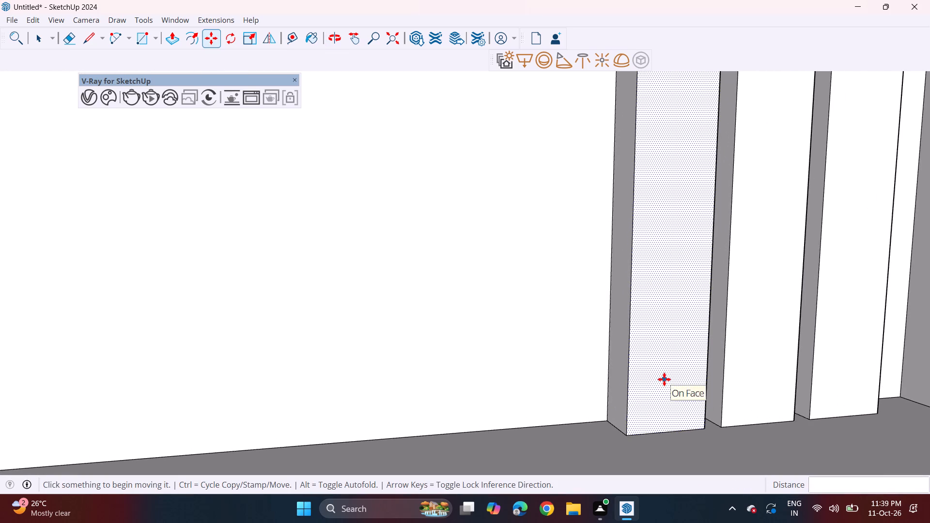
pyautogui.press('space')
pyautogui.doubleClick(665, 379)
pyautogui.scroll(-2, 643, 368)
pyautogui.keyDown('ctrl'); pyautogui.doubleClick(622, 365); pyautogui.keyUp('ctrl')
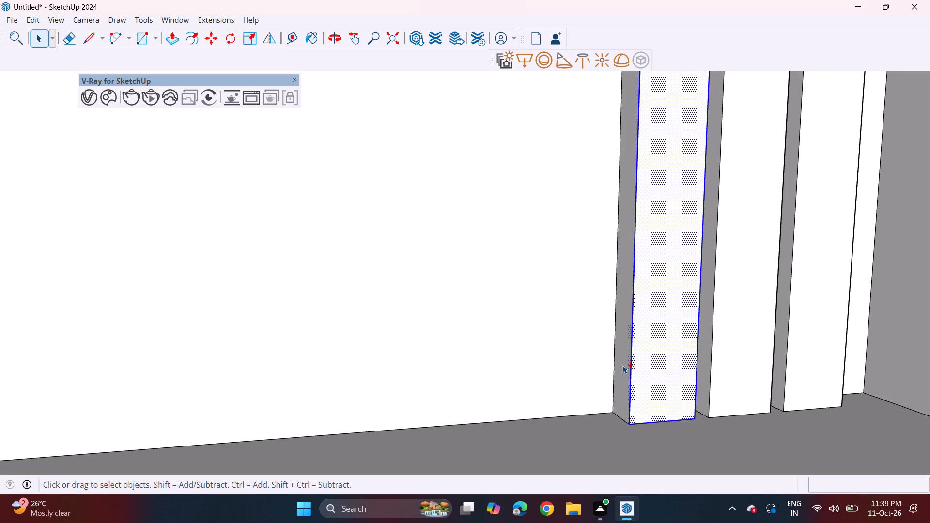
pyautogui.keyDown('ctrl'); pyautogui.moveTo(706, 340); pyautogui.dragTo(549, 313, button='middle'); pyautogui.keyUp('ctrl')
pyautogui.keyDown('ctrl'); pyautogui.scroll(1, 668, 395); pyautogui.keyUp('ctrl')
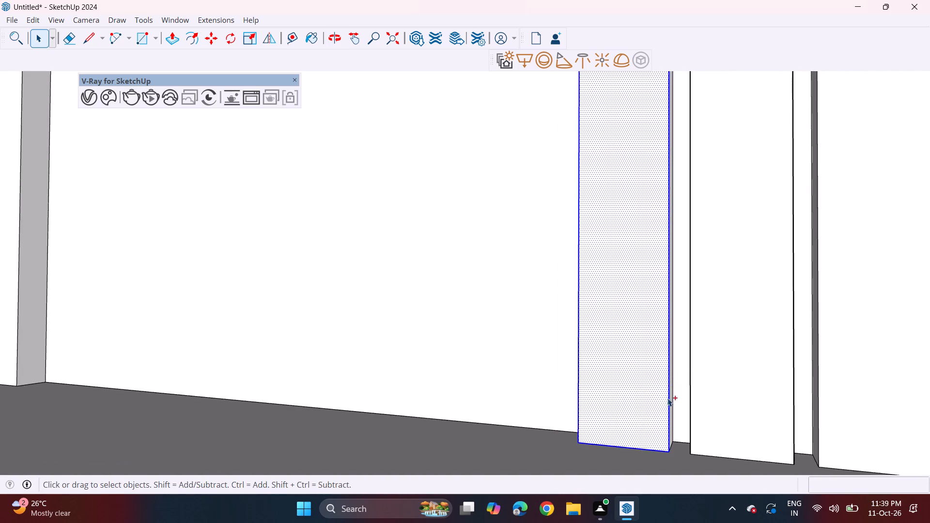
pyautogui.keyDown('ctrl'); pyautogui.scroll(5, 667, 398); pyautogui.keyUp('ctrl')
pyautogui.keyDown('ctrl'); pyautogui.doubleClick(672, 386); pyautogui.keyUp('ctrl')
pyautogui.keyDown('ctrl'); pyautogui.scroll(-5, 672, 386); pyautogui.keyUp('ctrl')
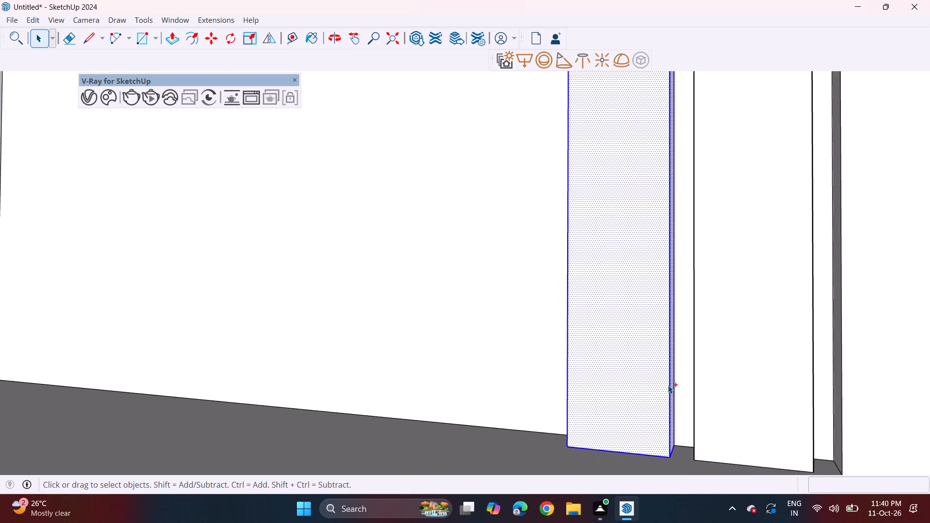
pyautogui.keyDown('ctrl'); pyautogui.scroll(-10, 668, 385); pyautogui.keyUp('ctrl')
pyautogui.press('m')
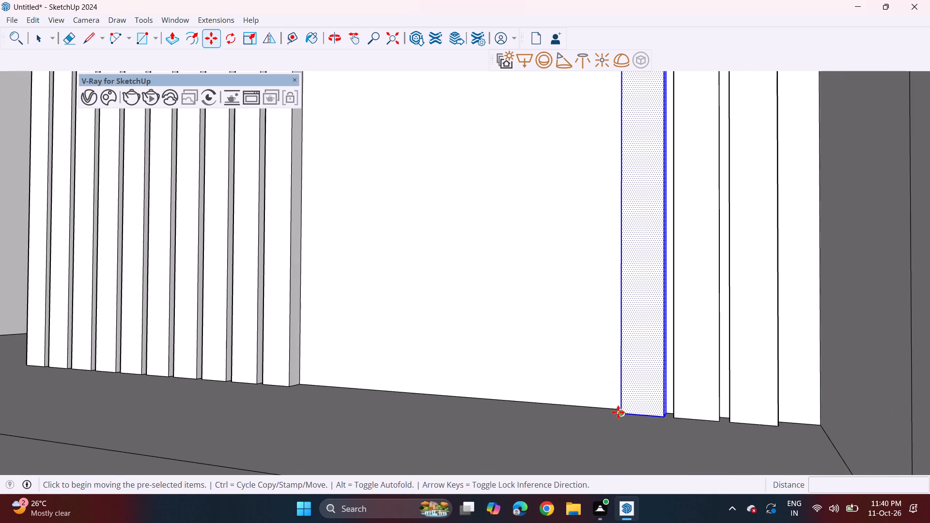
pyautogui.click(620, 415)
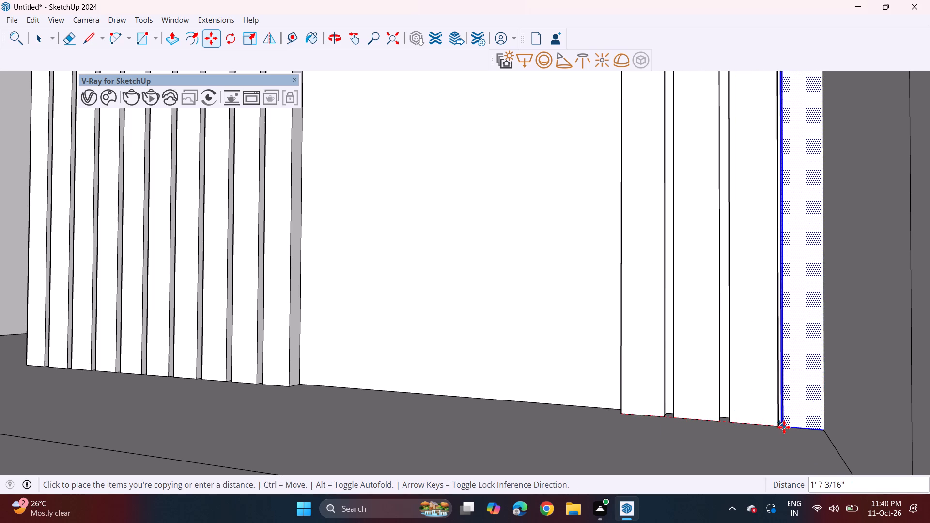
pyautogui.click(787, 428)
# Push the top face of the main roof down 1' 9".
pyautogui.scroll(-3, 702, 397)
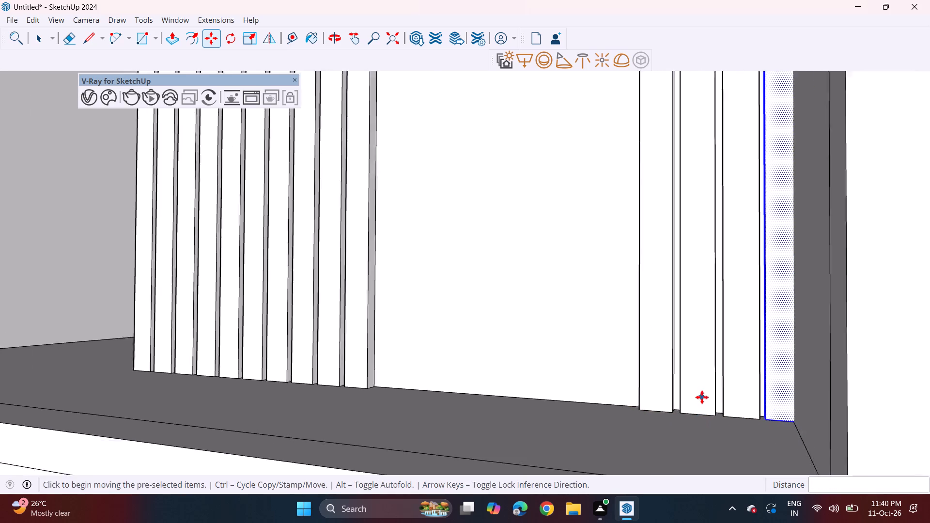
pyautogui.scroll(-12, 702, 397)
pyautogui.scroll(-2, 629, 367)
pyautogui.moveTo(576, 382); pyautogui.dragTo(664, 370, button='middle')
pyautogui.scroll(-3, 654, 330)
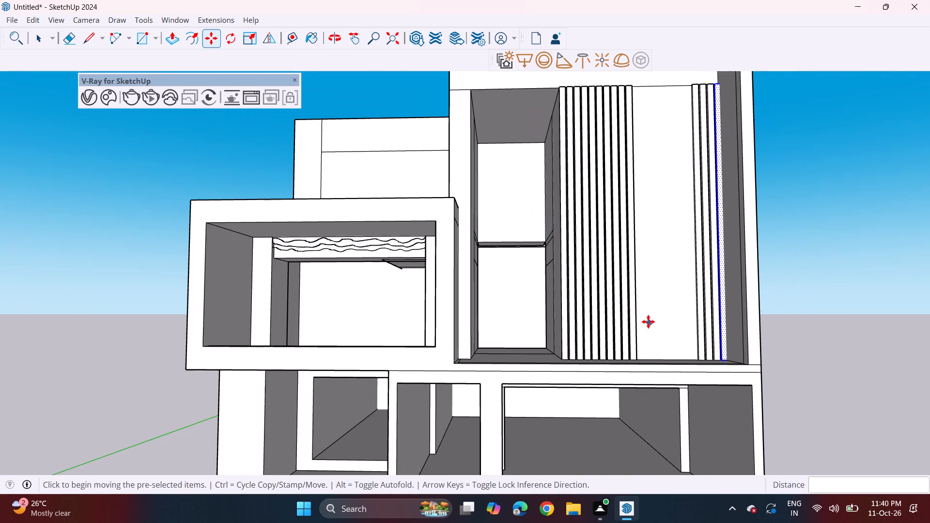
pyautogui.moveTo(647, 318); pyautogui.dragTo(552, 364, button='middle')
pyautogui.scroll(-1, 527, 343)
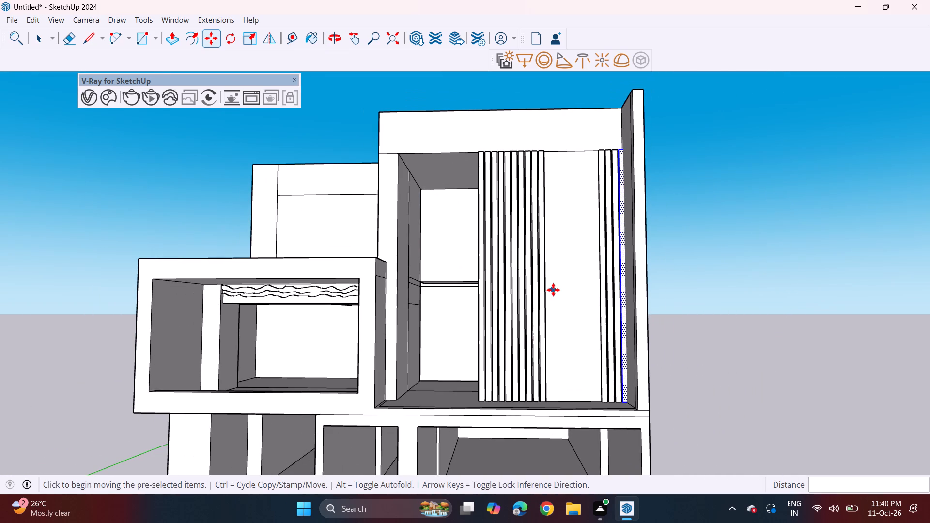
pyautogui.moveTo(403, 170); pyautogui.dragTo(471, 292, button='middle')
pyautogui.click(509, 125)
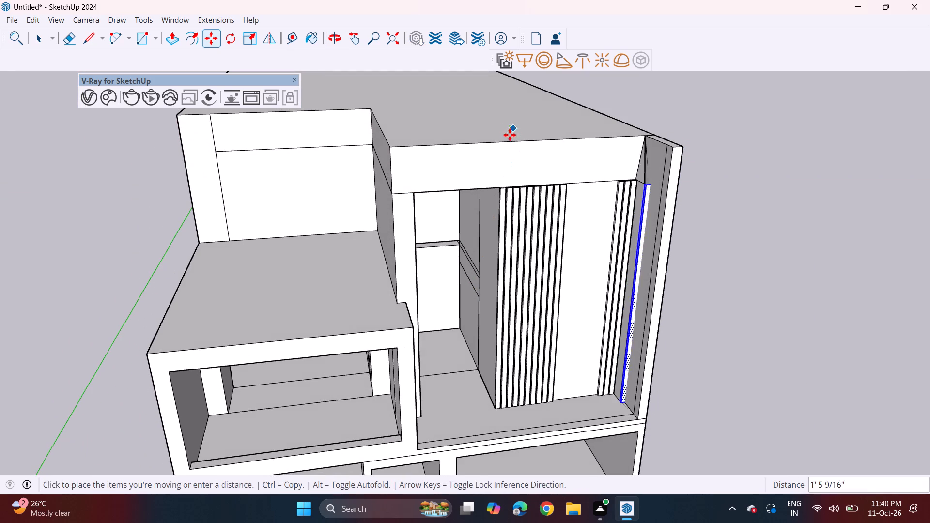
pyautogui.press('Escape')
pyautogui.press('space')
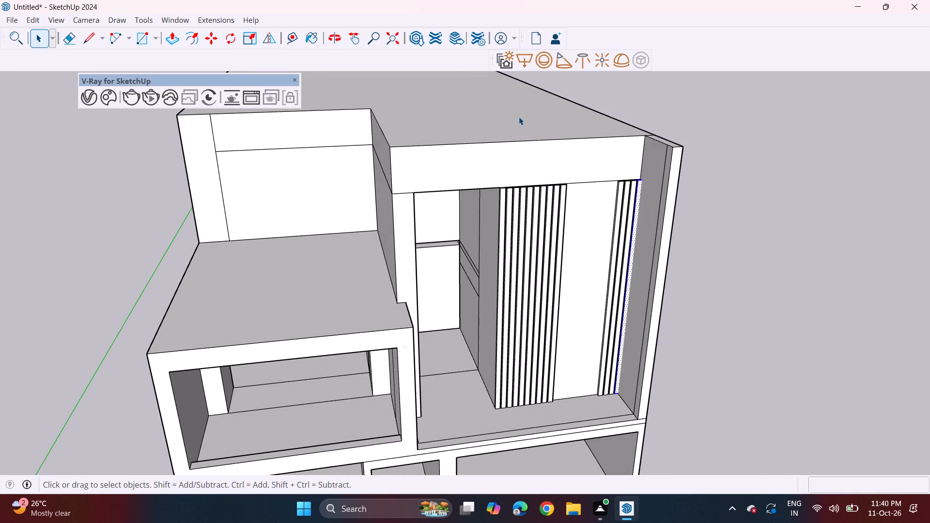
pyautogui.press('p')
pyautogui.click(515, 111)
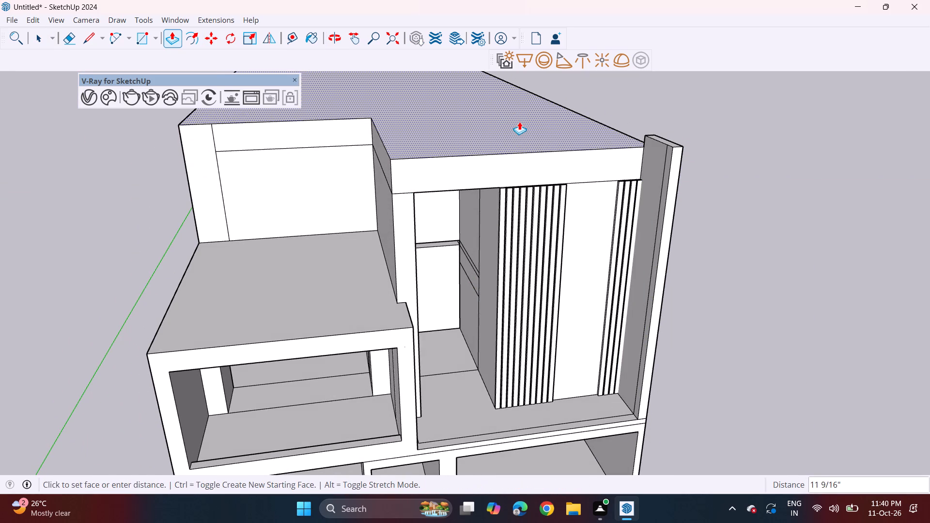
pyautogui.click(522, 129)
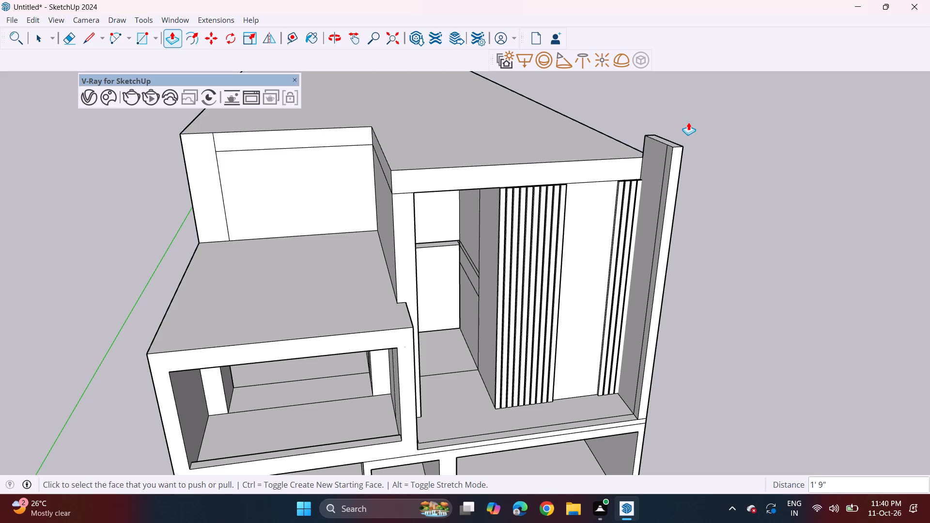
# Push the top face of the projecting end wall down 1' 9" to match the roof level.
pyautogui.click(669, 141)
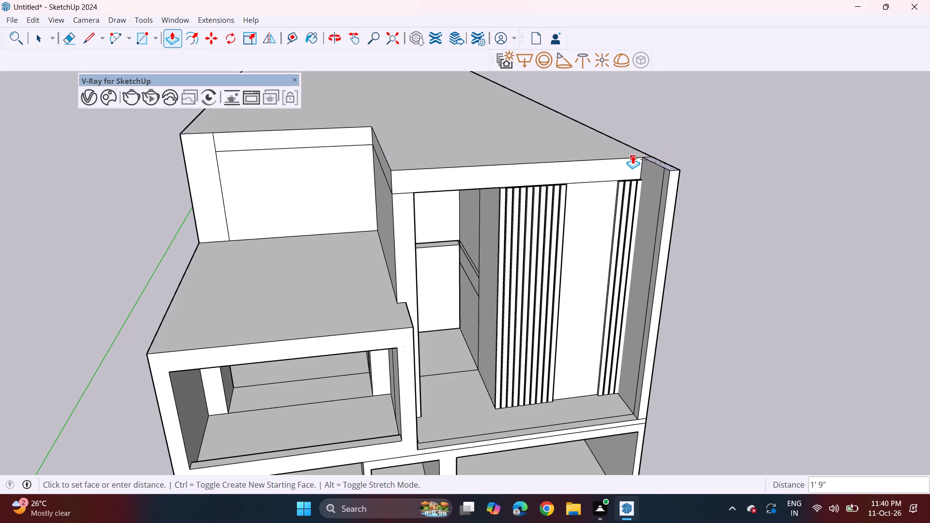
pyautogui.click(632, 155)
pyautogui.moveTo(690, 160); pyautogui.dragTo(655, 103, button='middle')
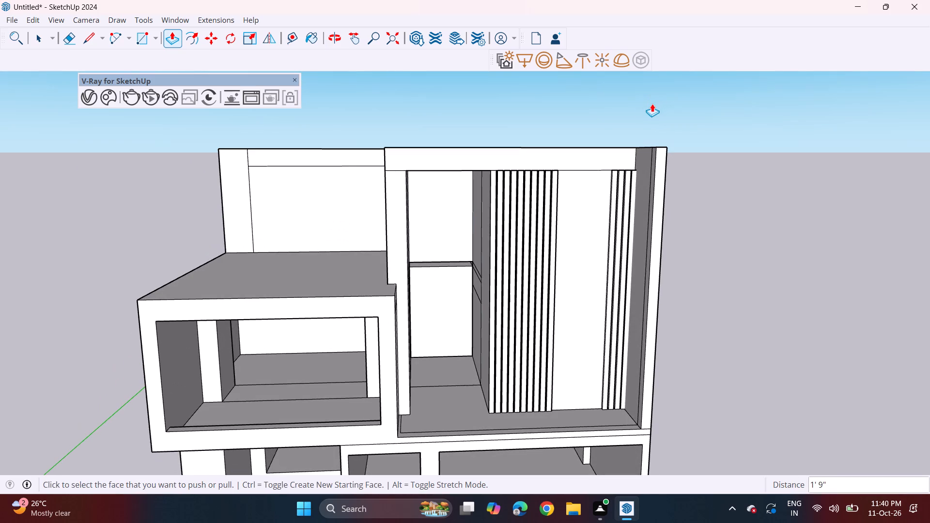
# Draw a line about 4' 4 9/16" long across the end wall's inner face, from the fin-top corner to the front edge.
pyautogui.scroll(3, 640, 162)
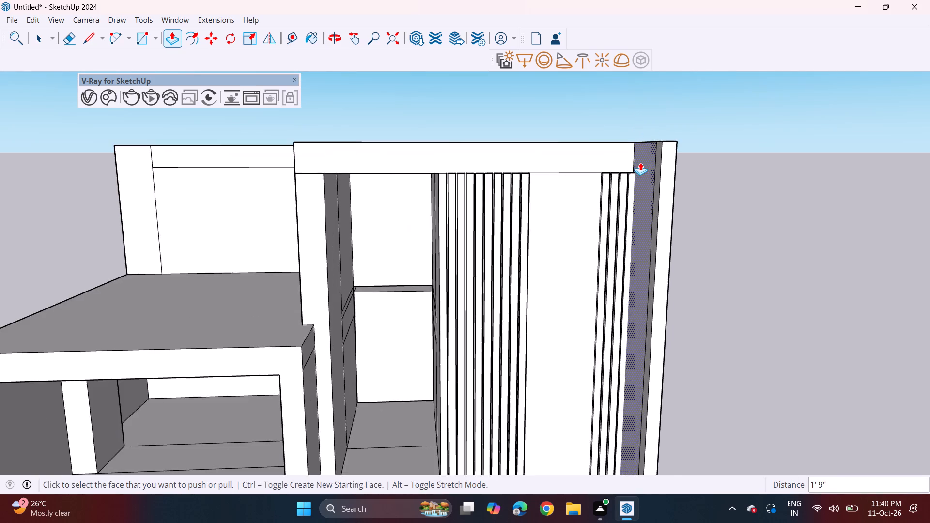
pyautogui.scroll(4, 640, 161)
pyautogui.click(93, 40)
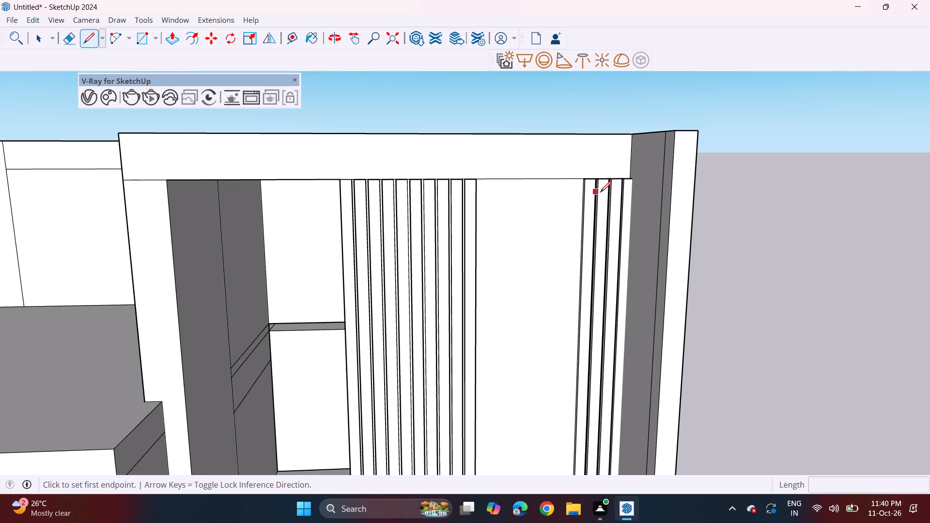
pyautogui.moveTo(609, 211); pyautogui.dragTo(636, 285, button='middle')
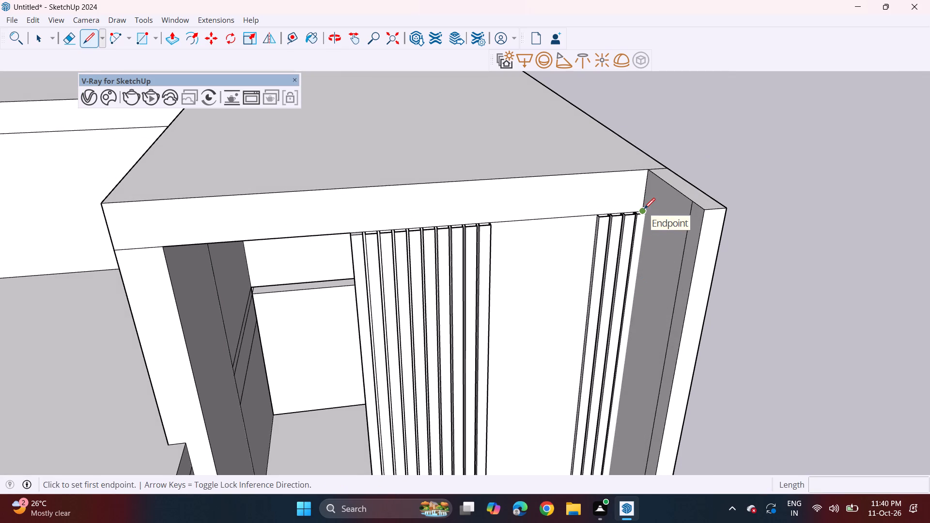
pyautogui.click(643, 205)
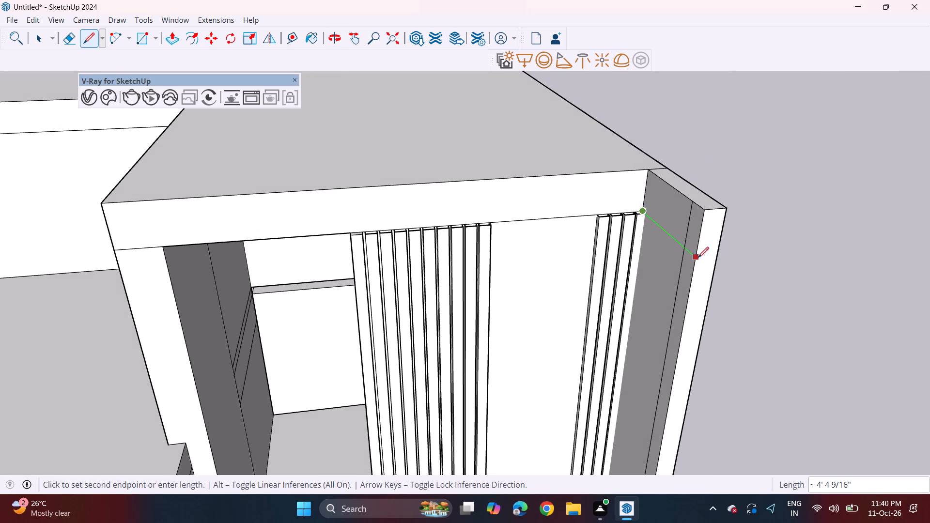
pyautogui.click(698, 258)
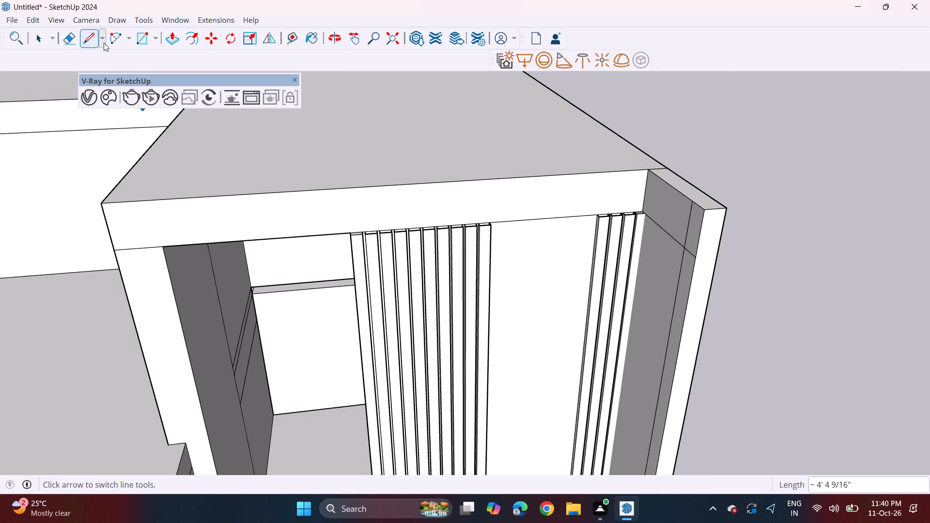
# Erase the short vertical line above the new line on the end wall's inner face.
pyautogui.moveTo(76, 42); pyautogui.dragTo(76, 52)
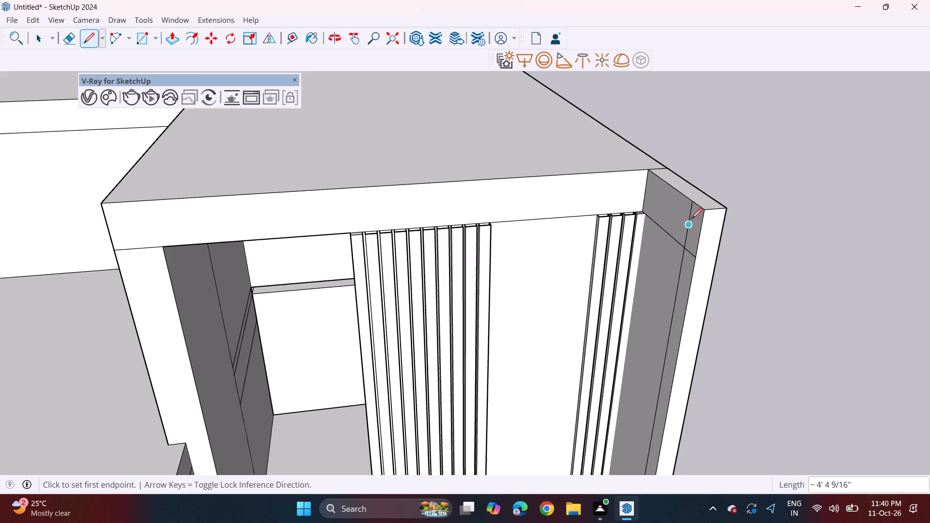
pyautogui.click(72, 38)
pyautogui.moveTo(692, 223); pyautogui.dragTo(687, 215)
pyautogui.moveTo(682, 215); pyautogui.dragTo(632, 138, button='middle')
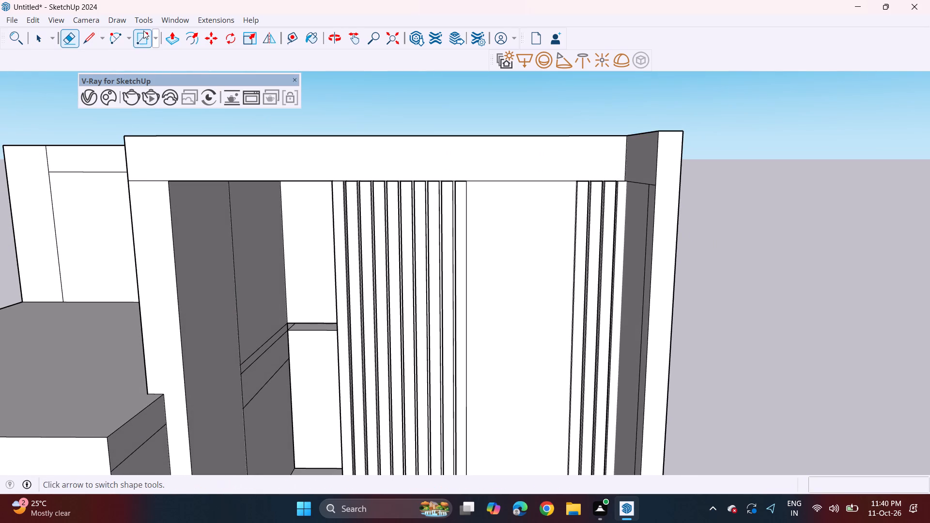
# Pull the upper section of the end wall about 20' 2 9/16" across the facade to the outer edge of the opposite wall.
pyautogui.click(172, 35)
pyautogui.click(647, 149)
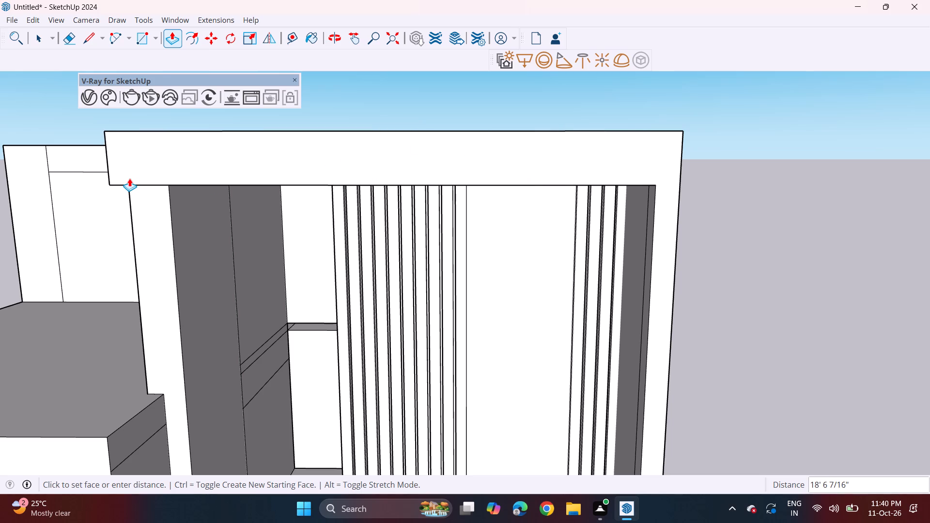
pyautogui.moveTo(138, 179); pyautogui.dragTo(252, 193, button='middle')
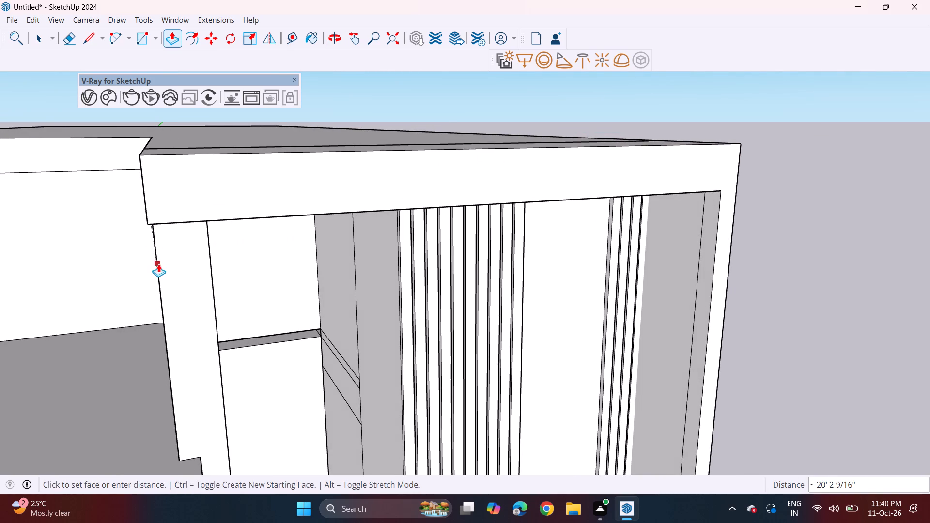
pyautogui.click(158, 264)
# Extend the horizontal band line on the set-back wall above the terrace across its narrow end strip to the outer edge.
pyautogui.scroll(-5, 200, 259)
pyautogui.keyDown('shift'); pyautogui.moveTo(202, 291); pyautogui.dragTo(373, 293, button='middle'); pyautogui.keyUp('shift')
pyautogui.moveTo(374, 293); pyautogui.dragTo(350, 253, button='middle')
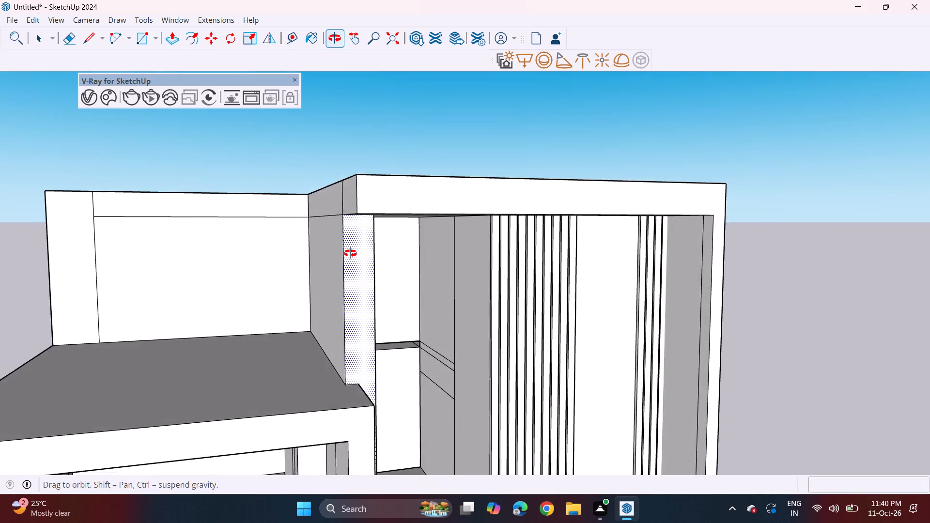
pyautogui.moveTo(350, 253); pyautogui.dragTo(319, 258, button='middle')
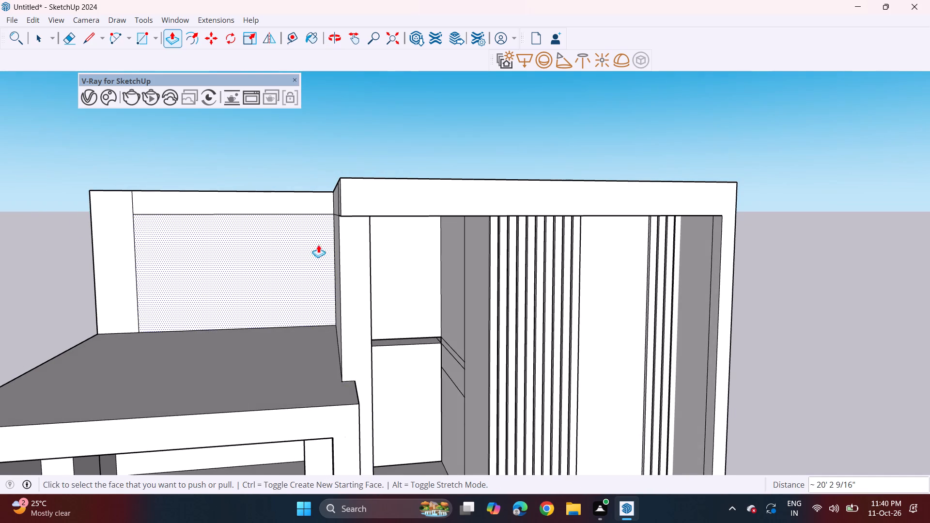
pyautogui.moveTo(277, 226); pyautogui.dragTo(290, 235, button='middle')
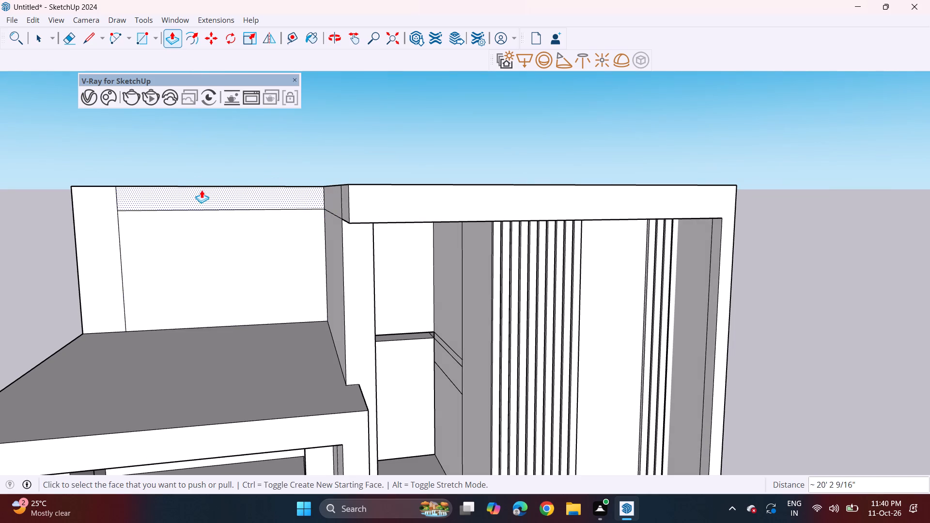
pyautogui.moveTo(92, 36); pyautogui.dragTo(94, 43)
pyautogui.click(121, 208)
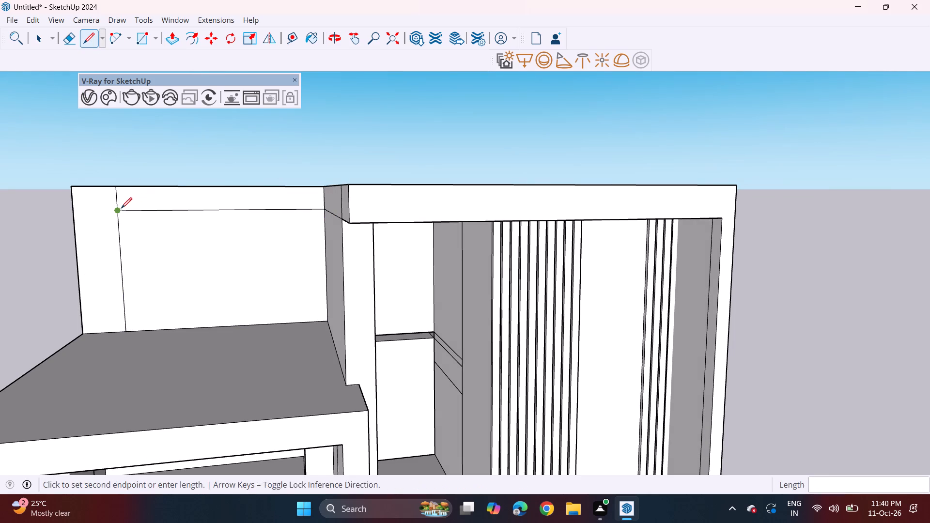
pyautogui.click(76, 206)
# Erase the leftover vertical lines in the roof band on the side wall and on the set-back wall.
pyautogui.moveTo(262, 228); pyautogui.dragTo(378, 210, button='middle')
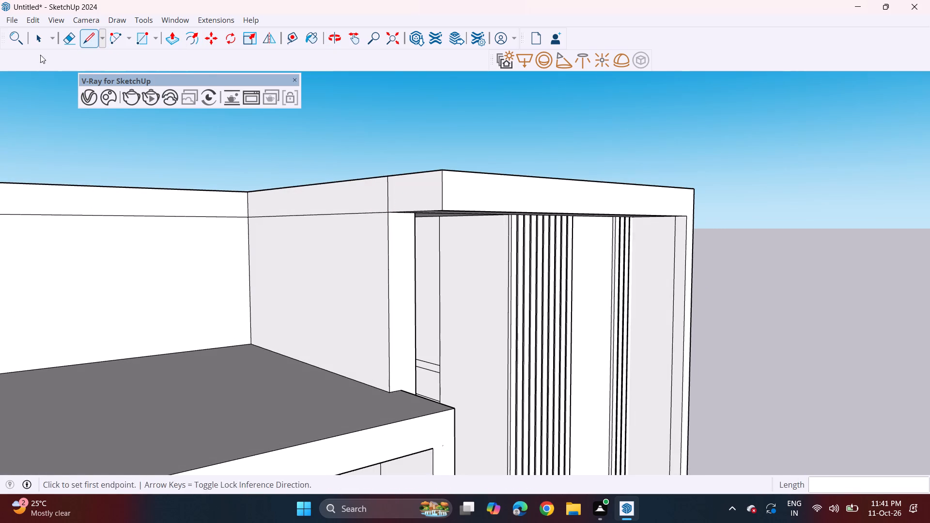
pyautogui.click(64, 33)
pyautogui.moveTo(384, 191); pyautogui.dragTo(389, 194)
pyautogui.moveTo(372, 208); pyautogui.dragTo(238, 205, button='middle')
pyautogui.click(175, 197)
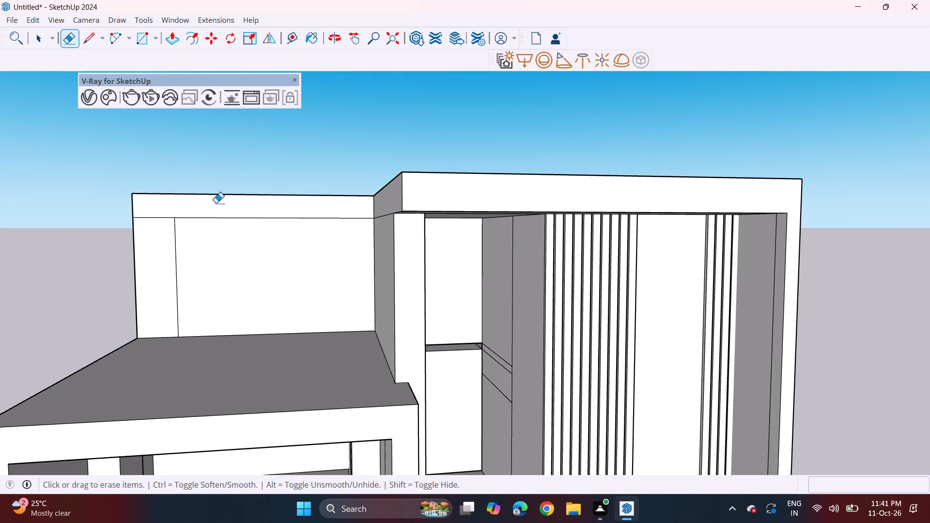
# Push the main roof top down about 1' 1 3/8" and lower the top of the front strip to match.
pyautogui.scroll(-2, 217, 180)
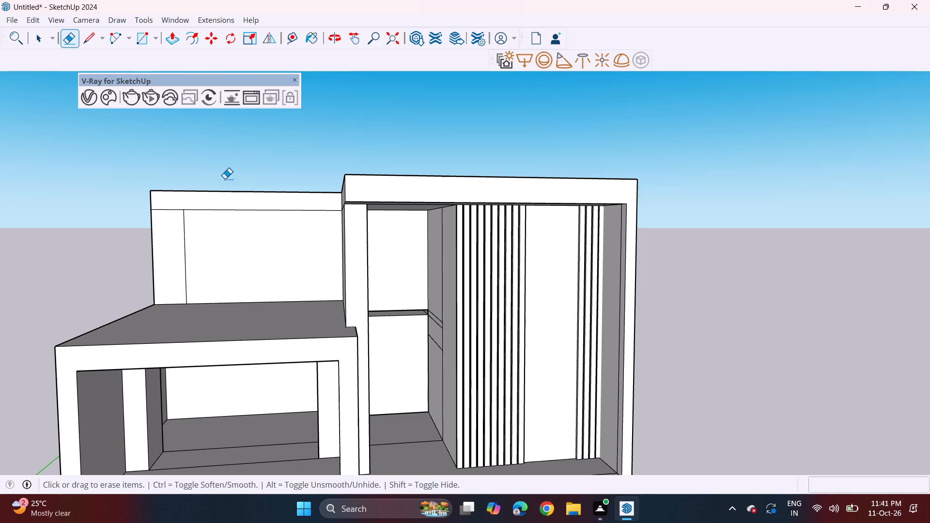
pyautogui.moveTo(224, 209); pyautogui.dragTo(238, 223, button='middle')
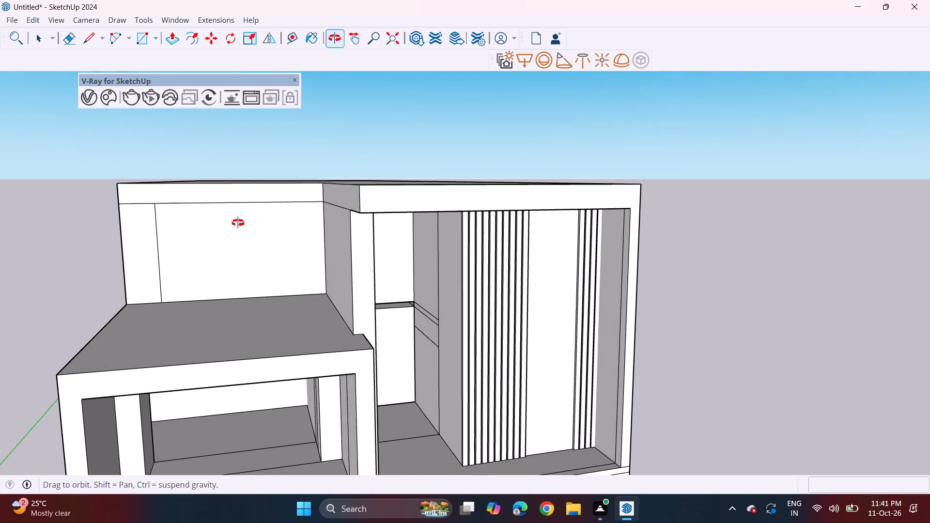
pyautogui.moveTo(238, 223); pyautogui.dragTo(238, 231, button='middle')
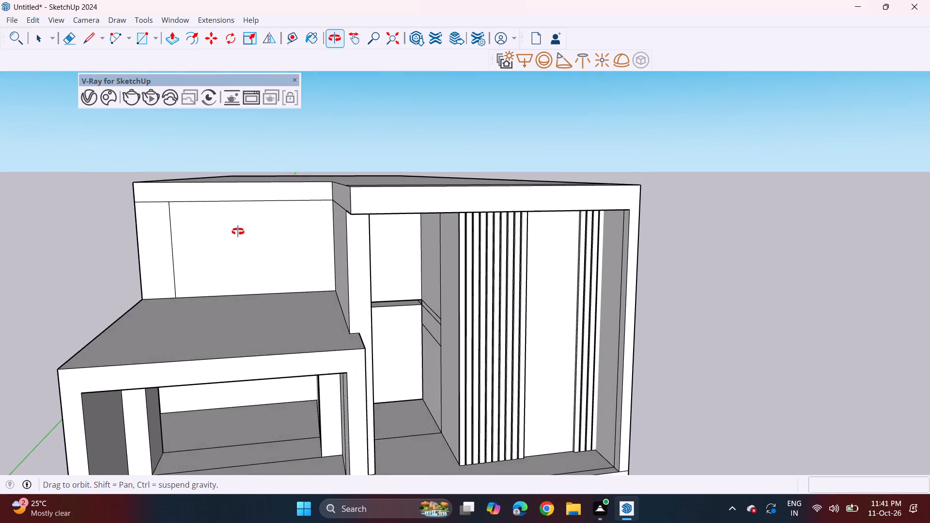
pyautogui.moveTo(238, 231); pyautogui.dragTo(235, 253, button='middle')
pyautogui.press('space')
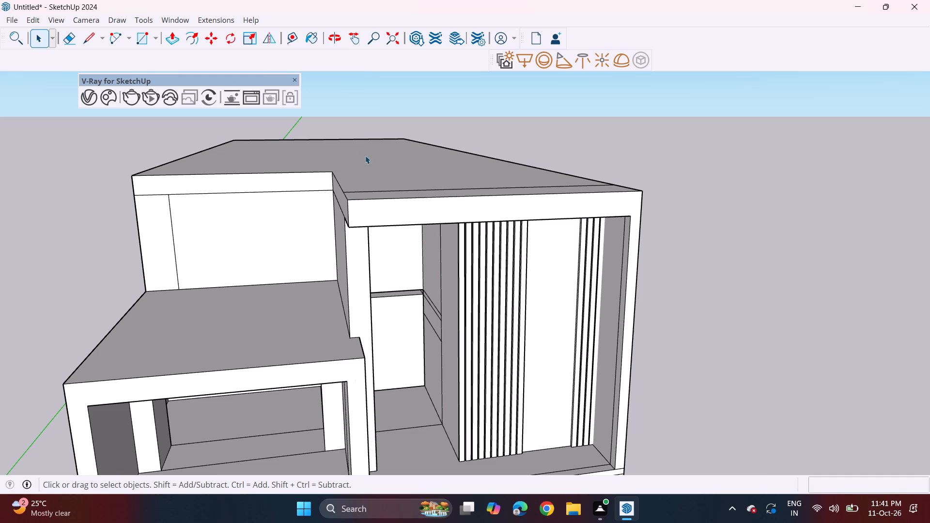
pyautogui.press('p')
pyautogui.click(379, 158)
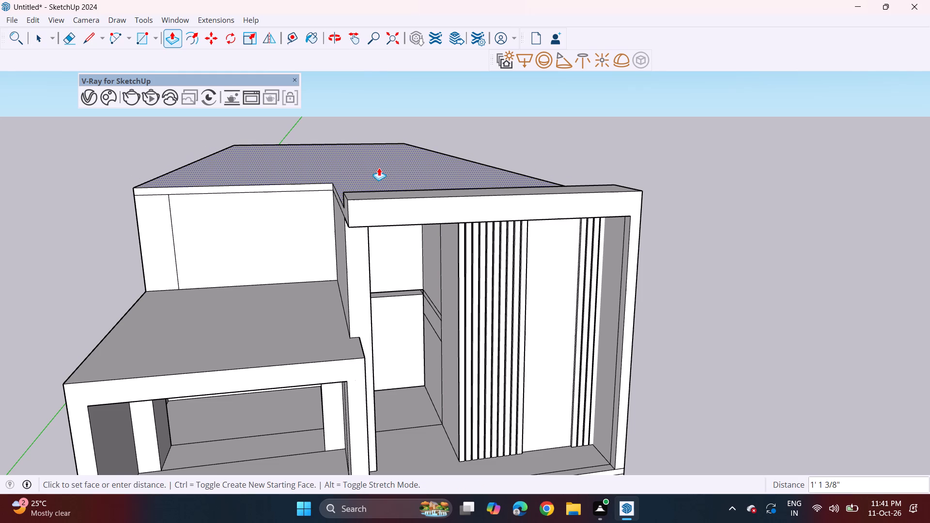
pyautogui.click(379, 168)
pyautogui.doubleClick(372, 193)
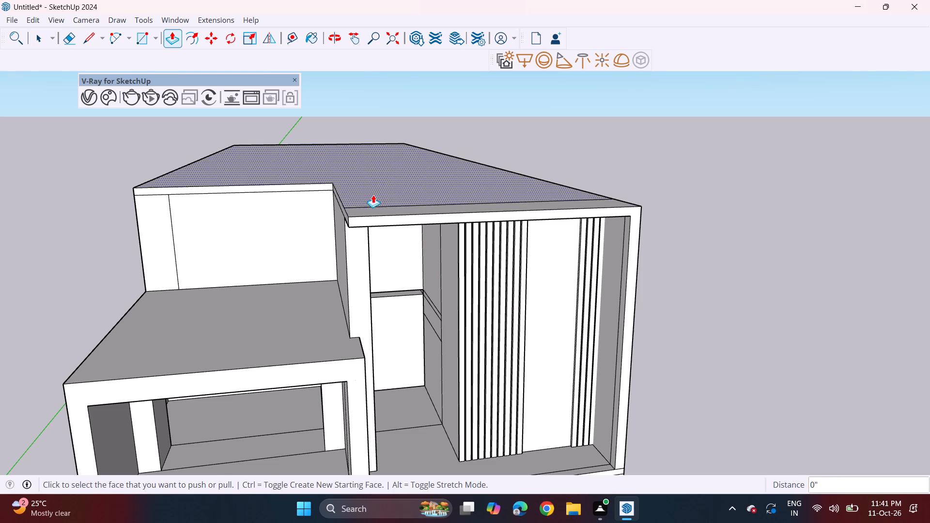
# Pull the side face of the roof band out 17' 11" over the terrace as an overhanging slab.
pyautogui.moveTo(373, 195); pyautogui.dragTo(408, 152, button='middle')
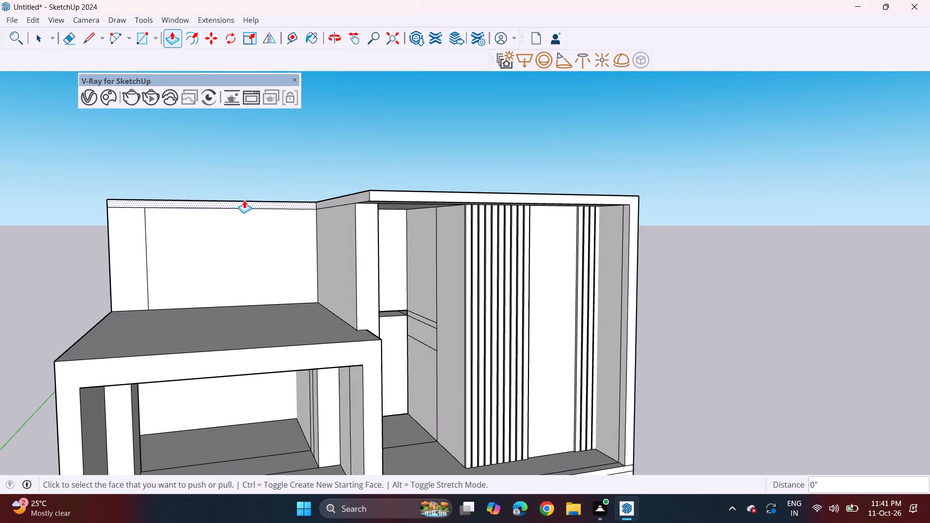
pyautogui.click(328, 201)
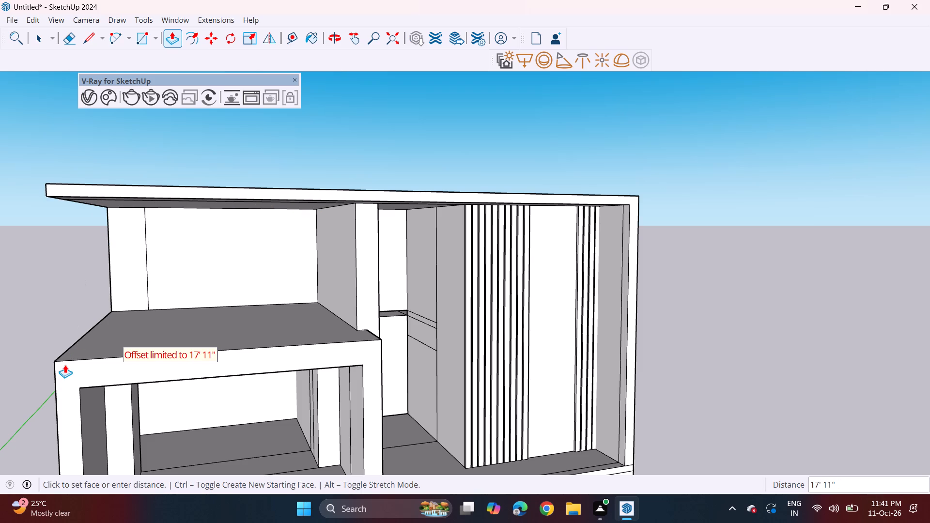
pyautogui.click(56, 354)
# Erase the long dividing line on the underside of the overhanging roof slab.
pyautogui.moveTo(258, 227); pyautogui.dragTo(247, 203, button='middle')
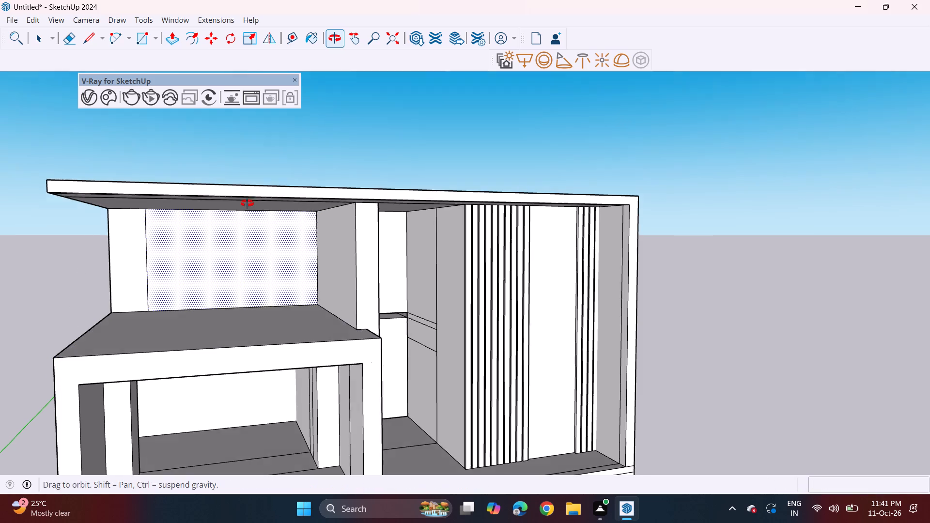
pyautogui.moveTo(247, 203); pyautogui.dragTo(236, 170, button='middle')
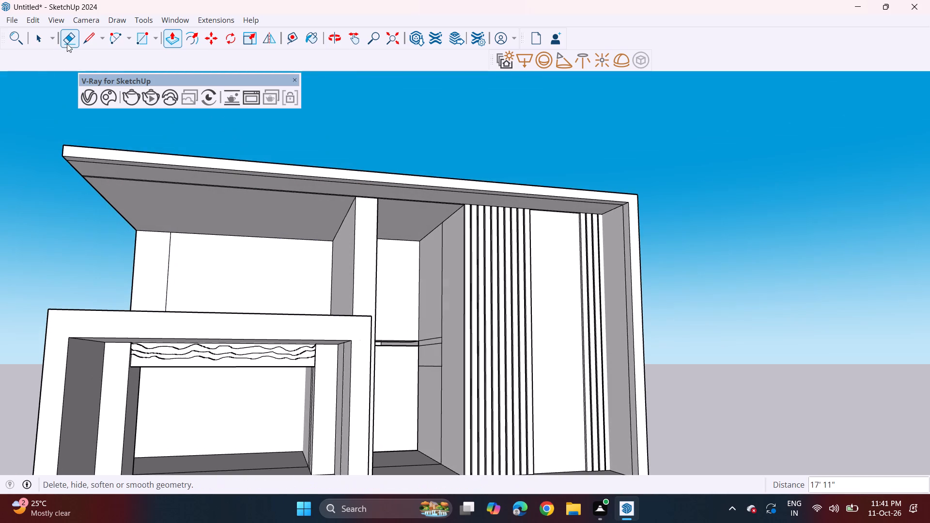
pyautogui.click(67, 44)
pyautogui.moveTo(167, 180); pyautogui.dragTo(168, 189)
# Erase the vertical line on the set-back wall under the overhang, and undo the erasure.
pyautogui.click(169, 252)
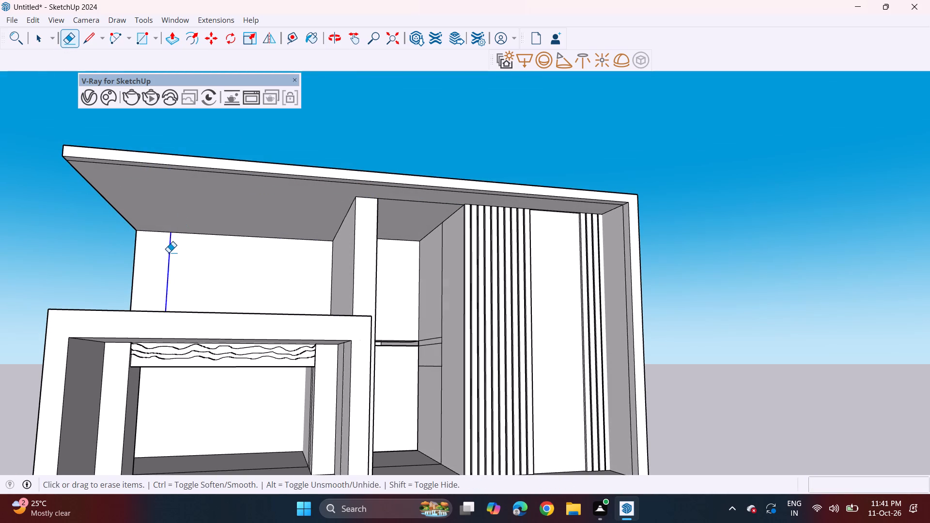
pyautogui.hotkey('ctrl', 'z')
# Draw a window rectangle of about 6' 7 1/2" by 10' 8 5/8" on the set-back wall, starting on its vertical line.
pyautogui.moveTo(182, 237); pyautogui.dragTo(181, 262, button='middle')
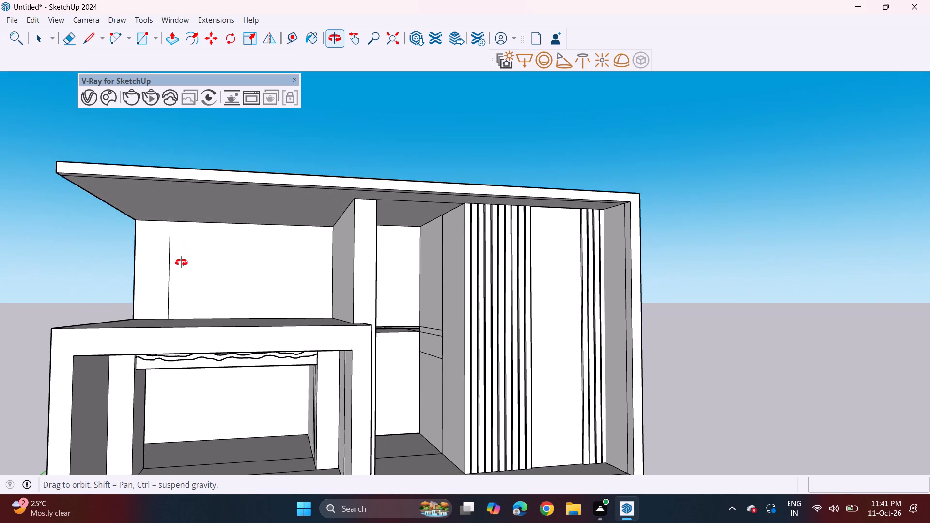
pyautogui.moveTo(181, 262); pyautogui.dragTo(181, 263, button='middle')
pyautogui.moveTo(141, 36); pyautogui.dragTo(147, 43)
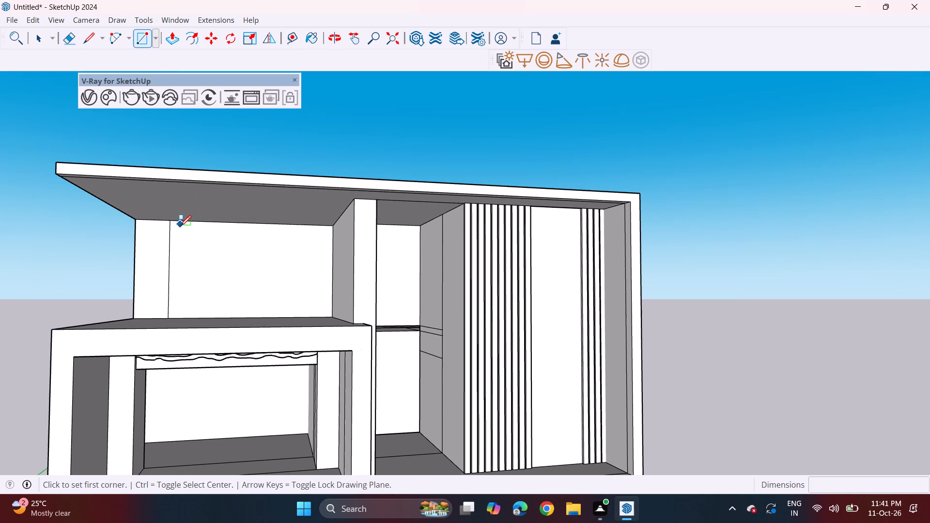
pyautogui.click(171, 243)
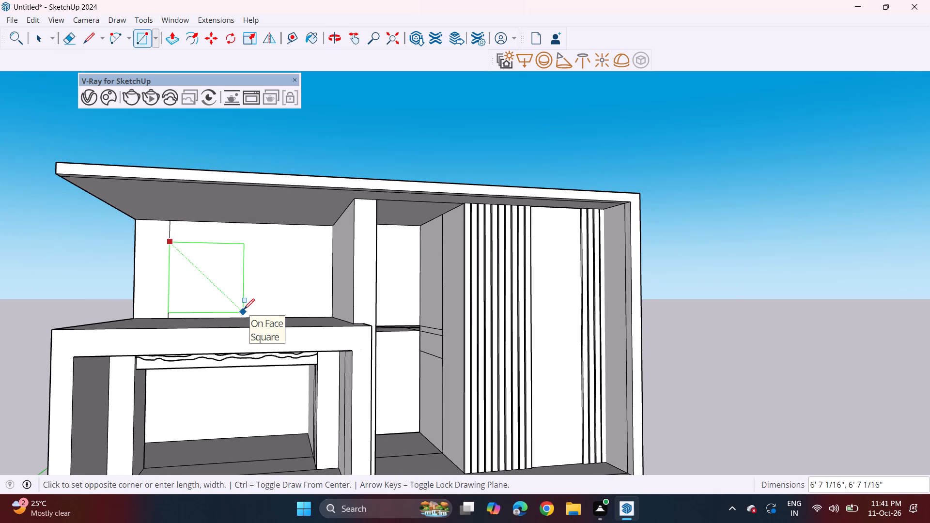
pyautogui.moveTo(245, 309); pyautogui.dragTo(245, 343, button='middle')
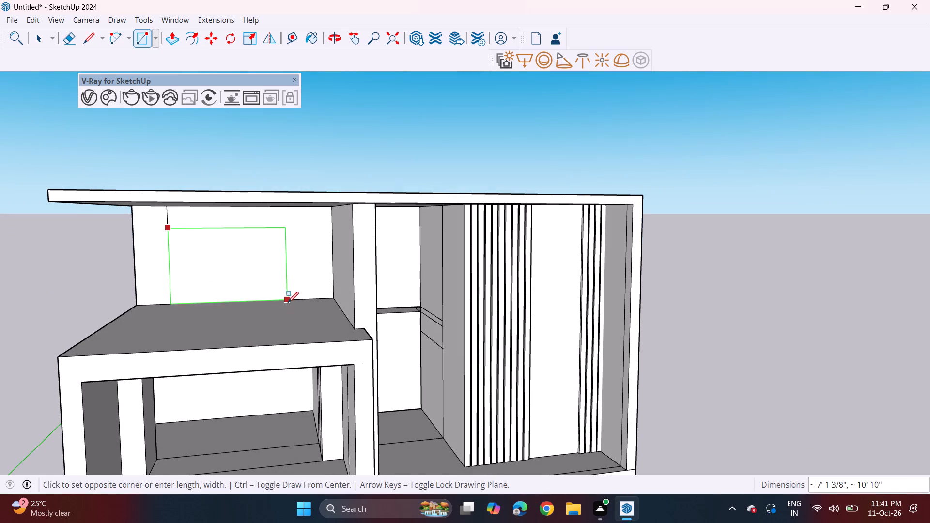
pyautogui.click(286, 295)
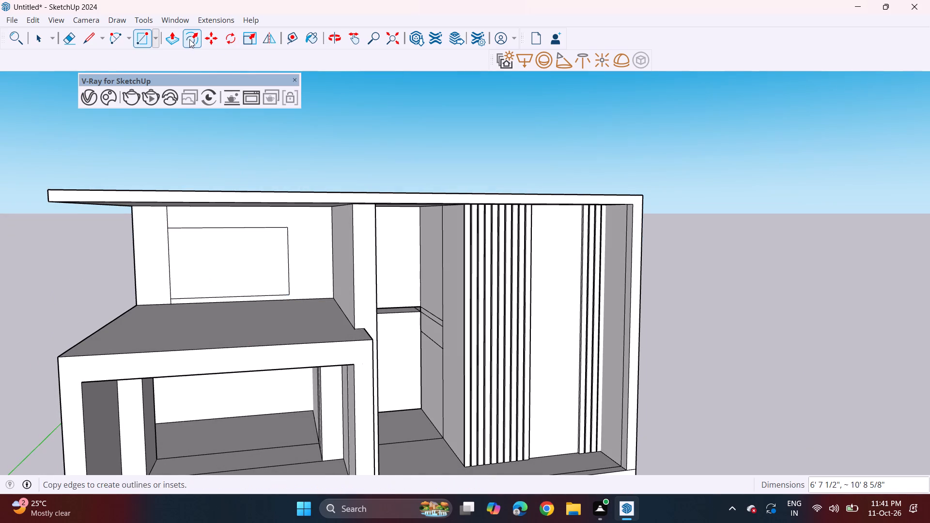
# Push the window rectangle about 2' 11" inward to cut an opening through the set-back wall.
pyautogui.click(169, 44)
pyautogui.click(238, 287)
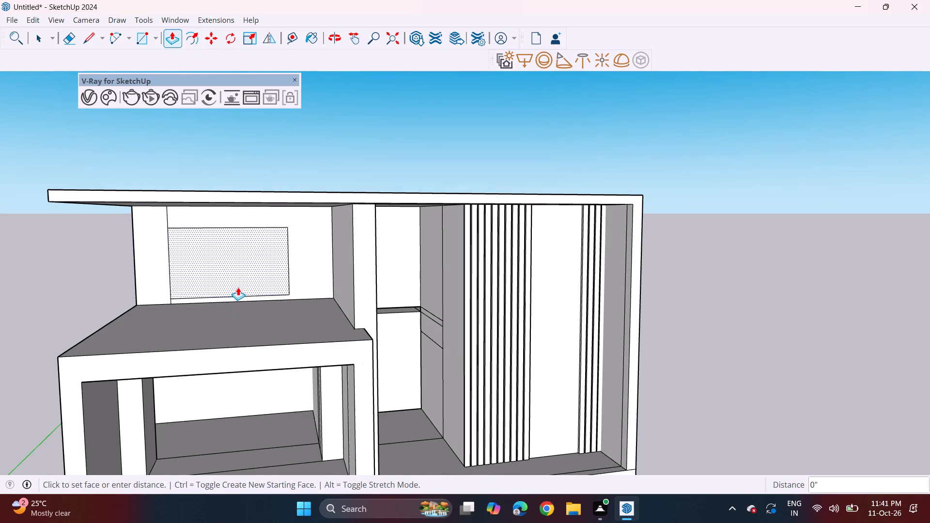
pyautogui.click(247, 251)
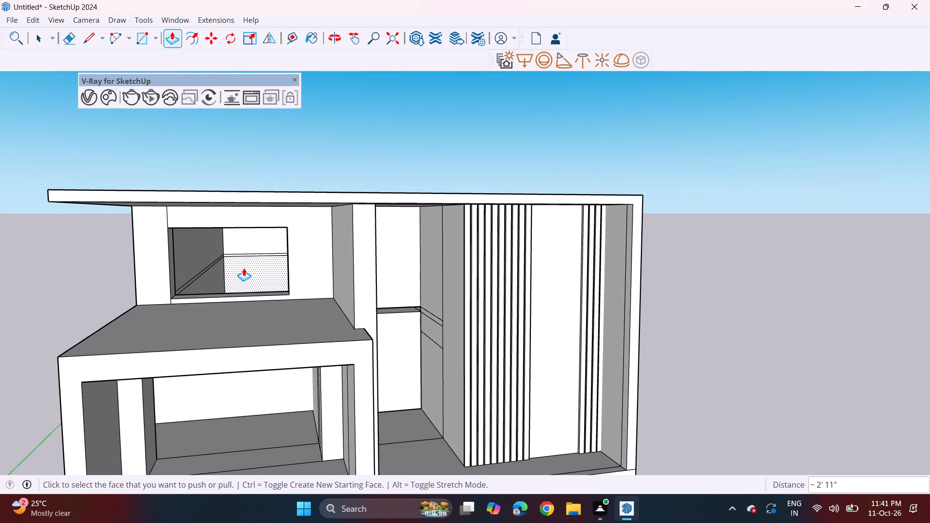
pyautogui.moveTo(244, 268); pyautogui.dragTo(232, 242, button='middle')
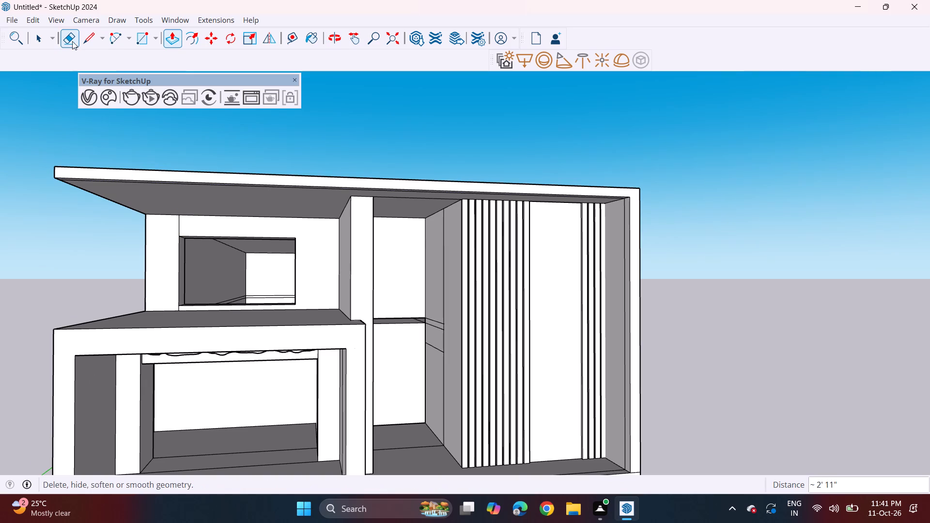
# Erase the short vertical line above the window opening on the set-back wall.
pyautogui.moveTo(71, 41); pyautogui.dragTo(75, 50)
pyautogui.click(63, 38)
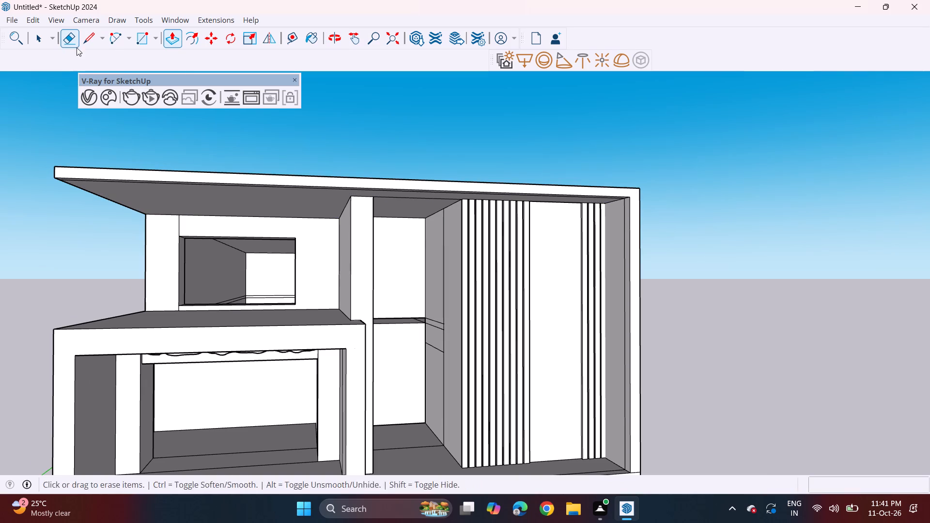
pyautogui.moveTo(177, 228); pyautogui.dragTo(186, 227)
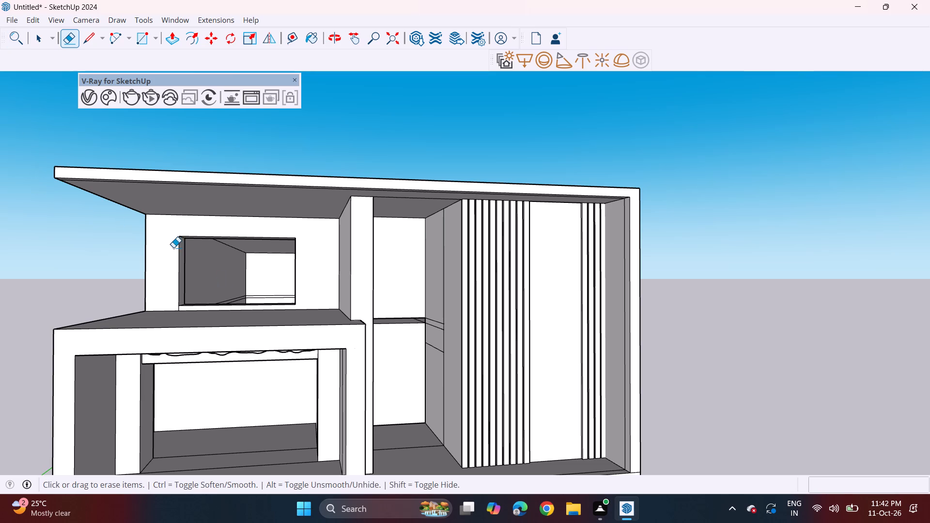
# Draw a line about 21' 6 7/8" long across the underside of the overhanging roof slab, from its front edge to the set-back wall.
pyautogui.moveTo(172, 236); pyautogui.dragTo(180, 231, button='middle')
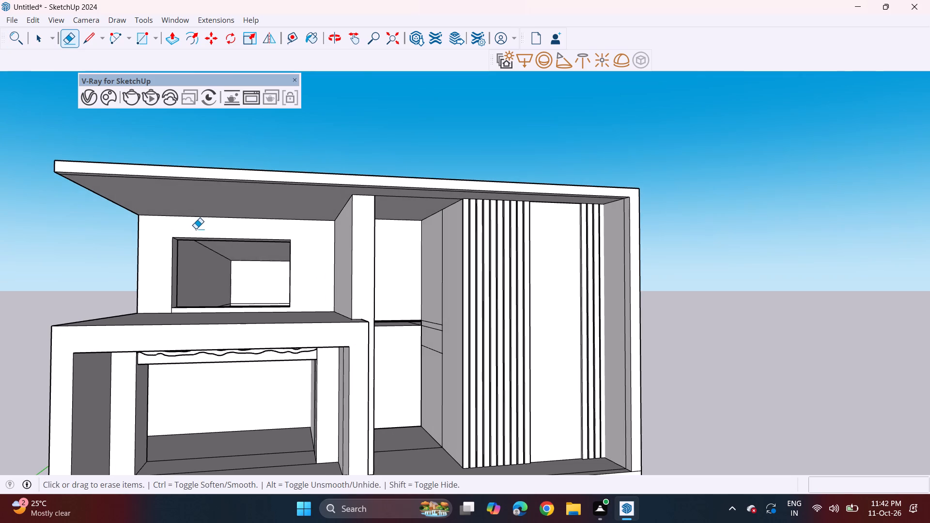
pyautogui.moveTo(228, 201); pyautogui.dragTo(225, 180, button='middle')
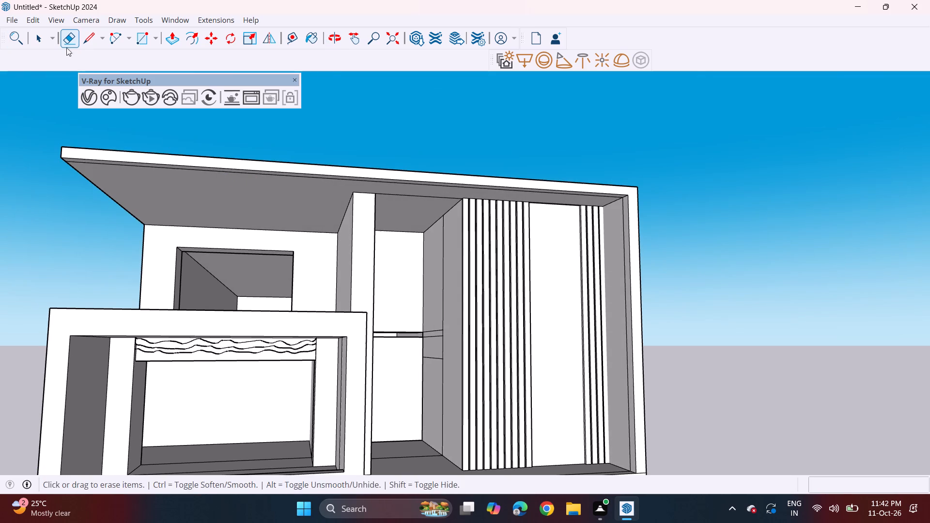
pyautogui.click(88, 38)
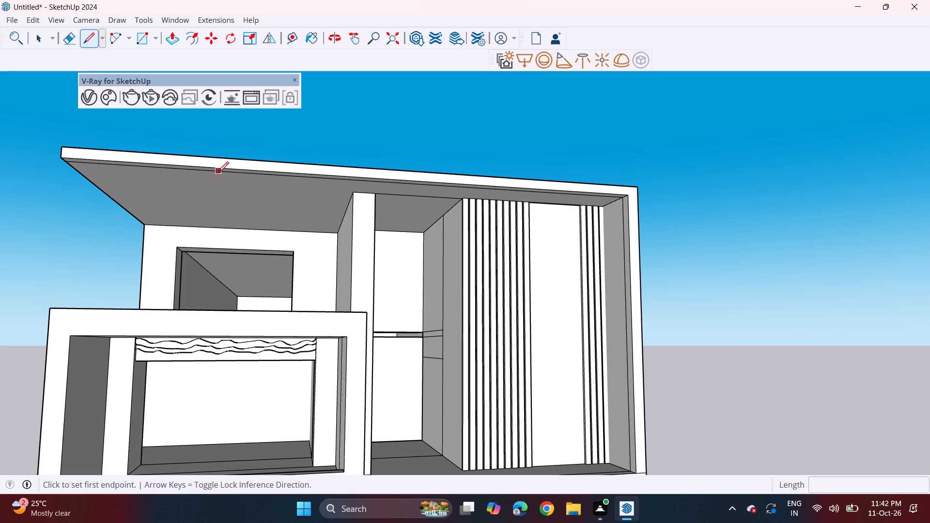
pyautogui.click(218, 172)
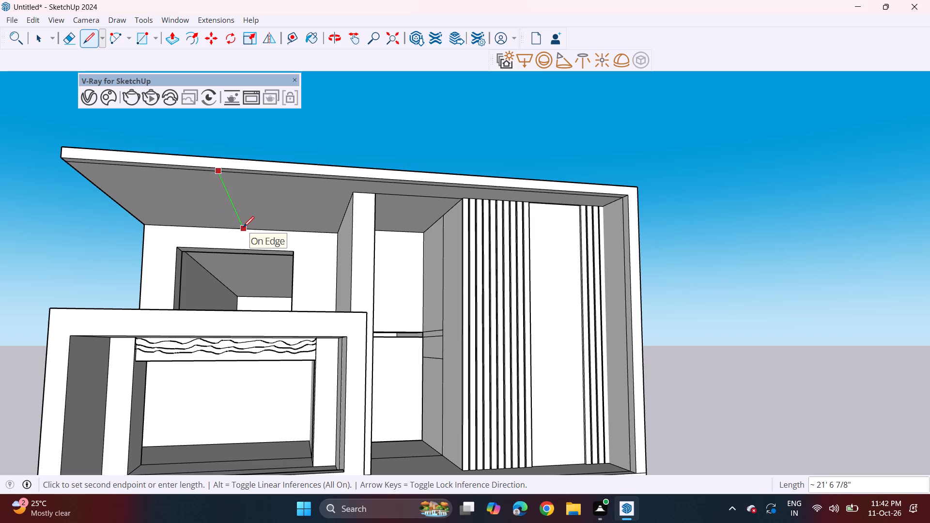
pyautogui.click(244, 230)
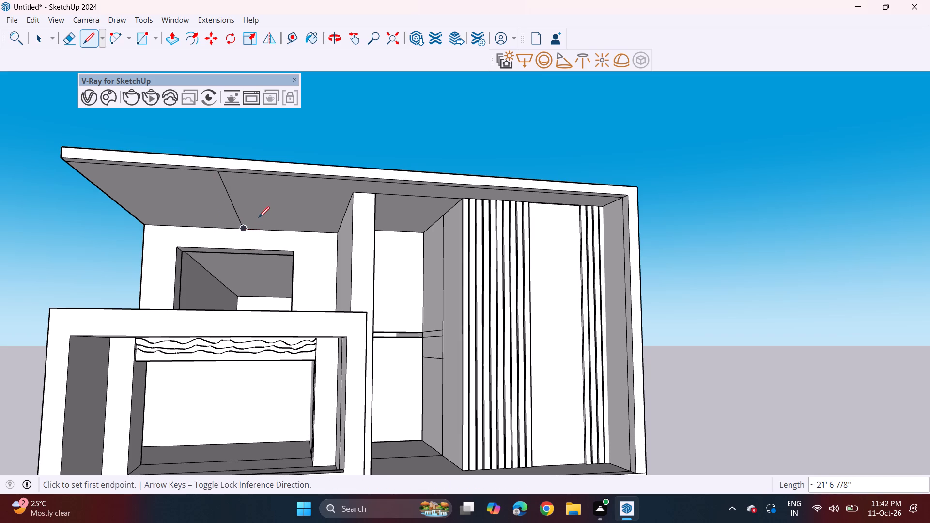
# Draw a narrow rectangle of about 5 11/16" by 21' 6 7/8" on the slab's underside, just beside the new line.
pyautogui.scroll(3, 259, 215)
pyautogui.click(136, 42)
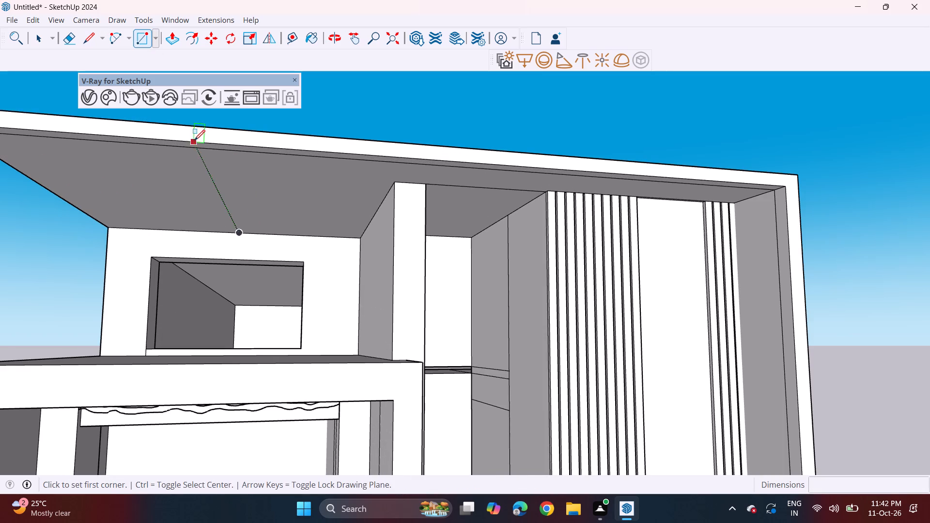
pyautogui.moveTo(203, 152); pyautogui.dragTo(218, 123, button='middle')
pyautogui.scroll(3, 222, 131)
pyautogui.click(211, 126)
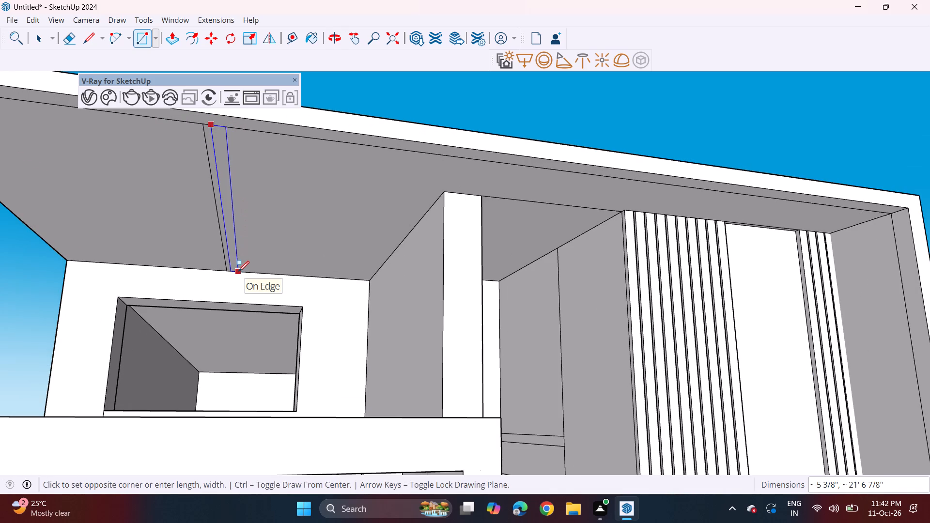
pyautogui.click(239, 271)
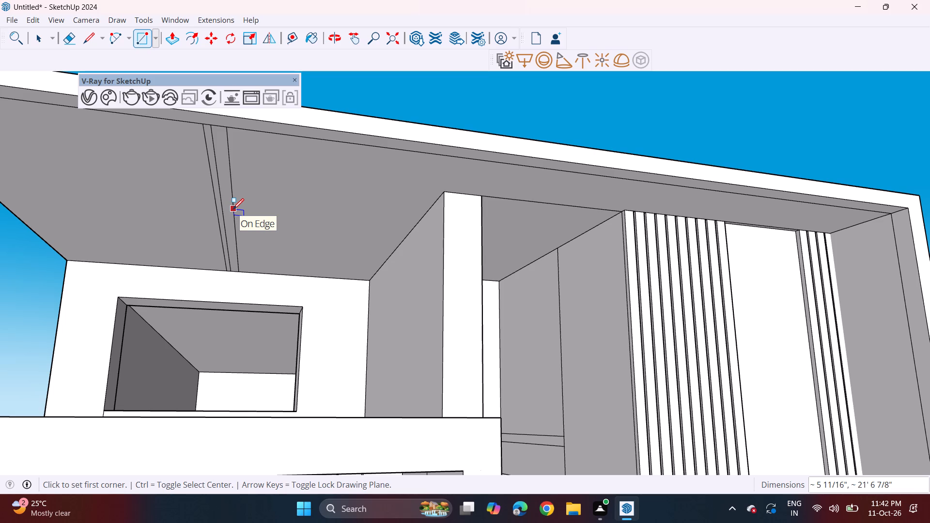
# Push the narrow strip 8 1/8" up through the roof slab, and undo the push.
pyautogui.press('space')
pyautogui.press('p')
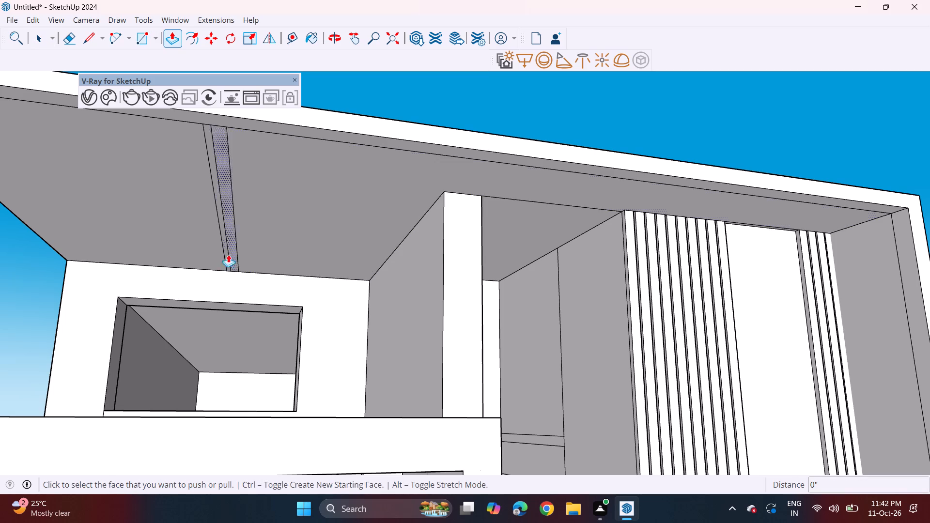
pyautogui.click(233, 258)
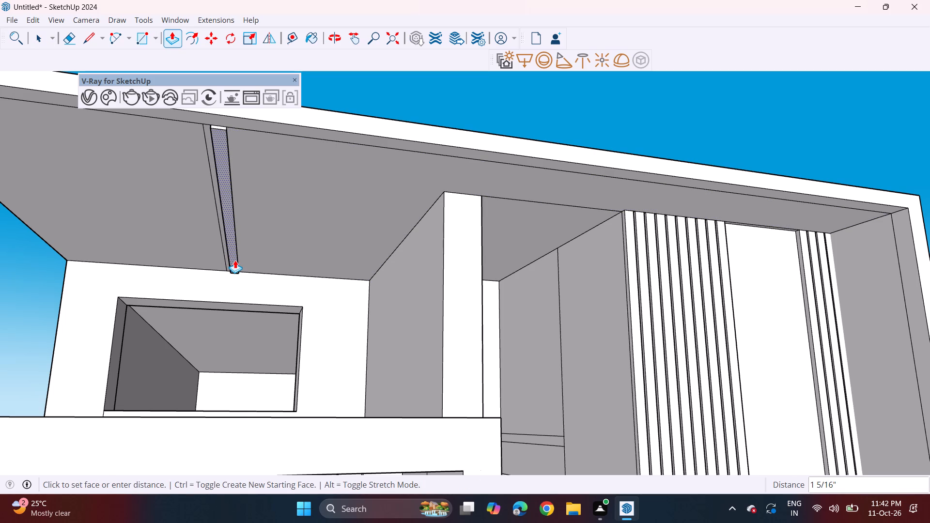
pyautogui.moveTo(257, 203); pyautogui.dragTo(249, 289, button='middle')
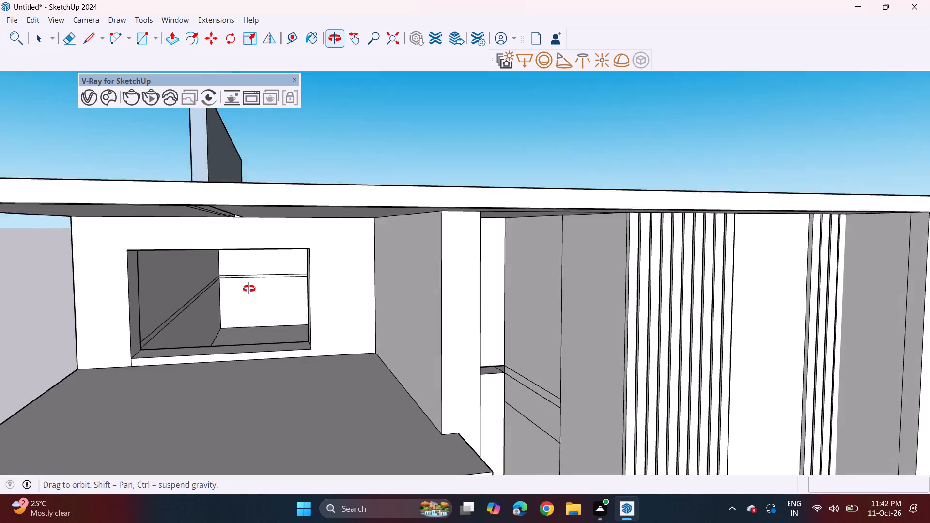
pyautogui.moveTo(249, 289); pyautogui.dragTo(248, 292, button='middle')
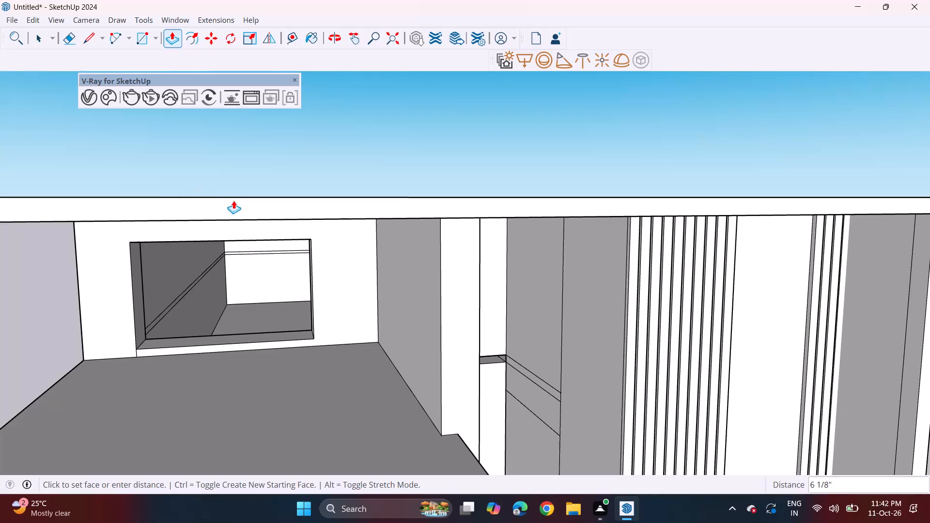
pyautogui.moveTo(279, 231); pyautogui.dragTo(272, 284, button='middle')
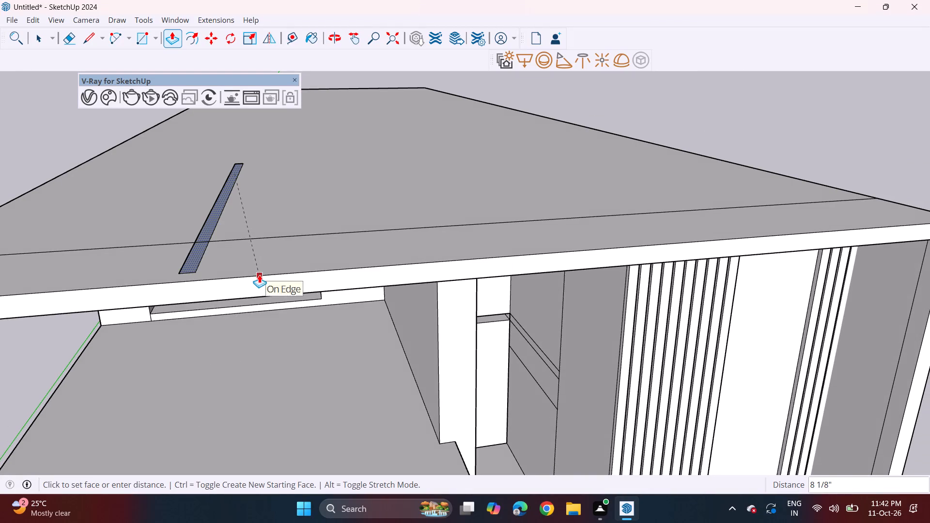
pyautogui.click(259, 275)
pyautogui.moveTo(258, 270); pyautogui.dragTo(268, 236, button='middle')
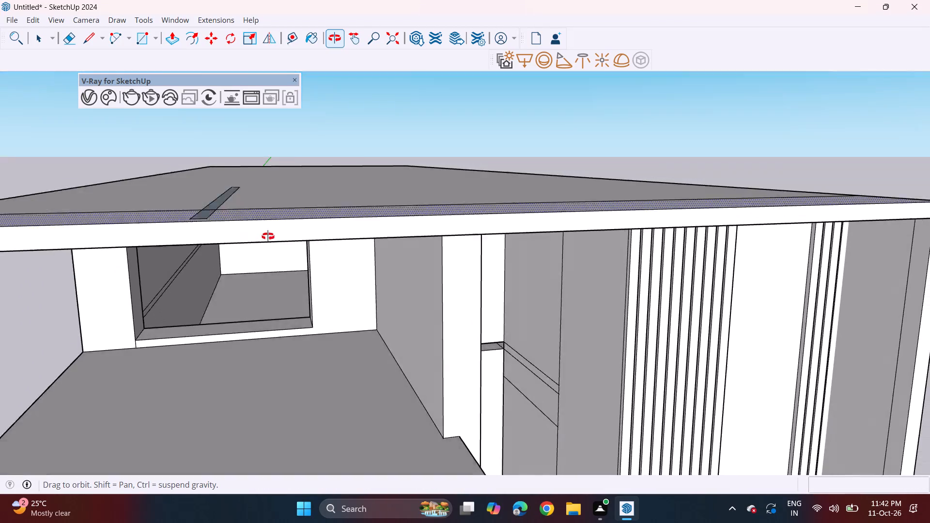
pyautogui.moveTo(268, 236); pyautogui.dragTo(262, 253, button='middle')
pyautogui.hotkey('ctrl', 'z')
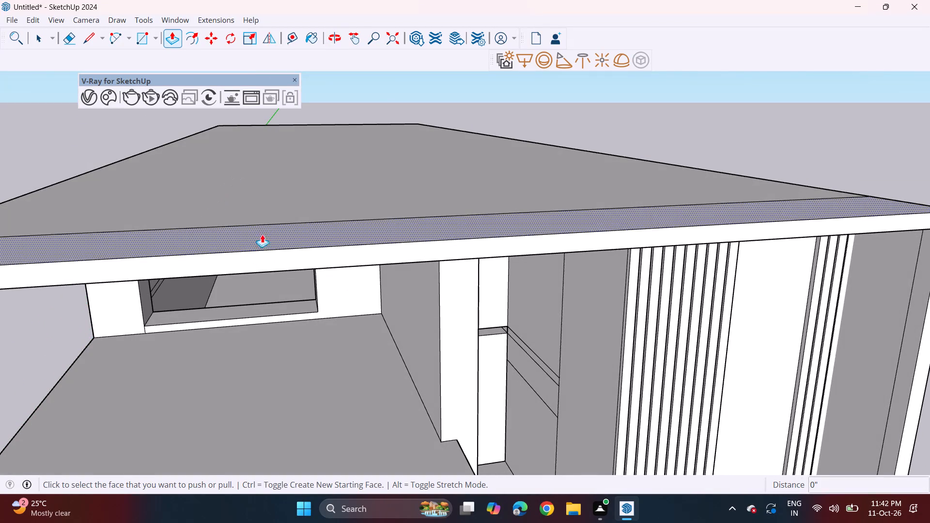
# Erase the long line running along the top face of the roof slab near its front edge.
pyautogui.click(73, 36)
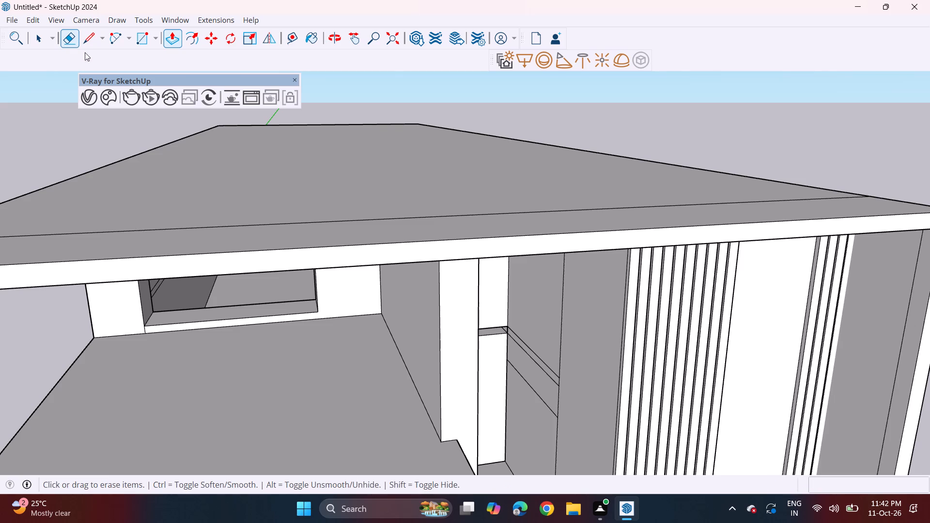
pyautogui.moveTo(206, 230); pyautogui.dragTo(208, 234)
pyautogui.moveTo(210, 231); pyautogui.dragTo(215, 221)
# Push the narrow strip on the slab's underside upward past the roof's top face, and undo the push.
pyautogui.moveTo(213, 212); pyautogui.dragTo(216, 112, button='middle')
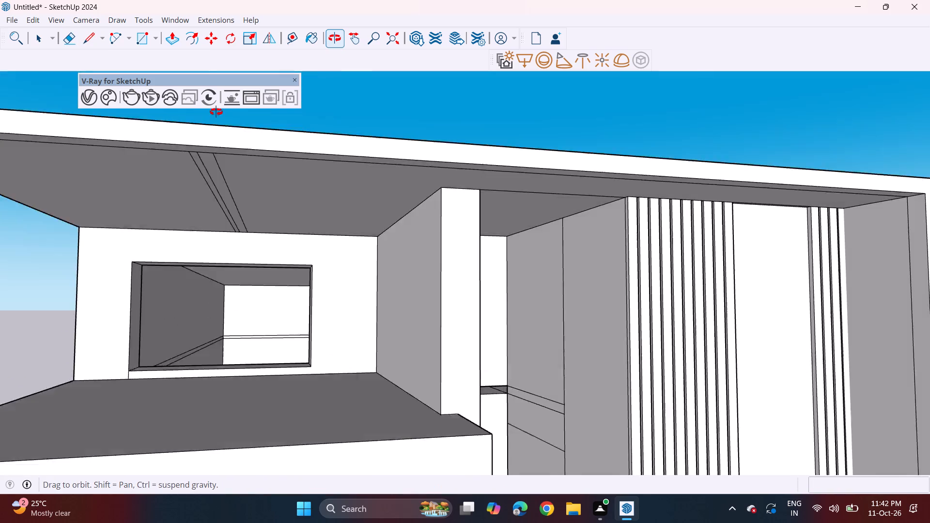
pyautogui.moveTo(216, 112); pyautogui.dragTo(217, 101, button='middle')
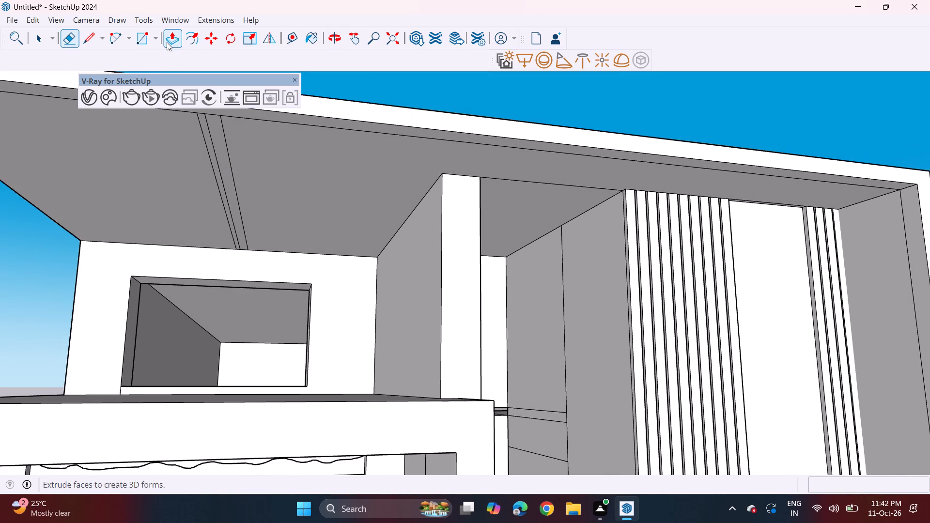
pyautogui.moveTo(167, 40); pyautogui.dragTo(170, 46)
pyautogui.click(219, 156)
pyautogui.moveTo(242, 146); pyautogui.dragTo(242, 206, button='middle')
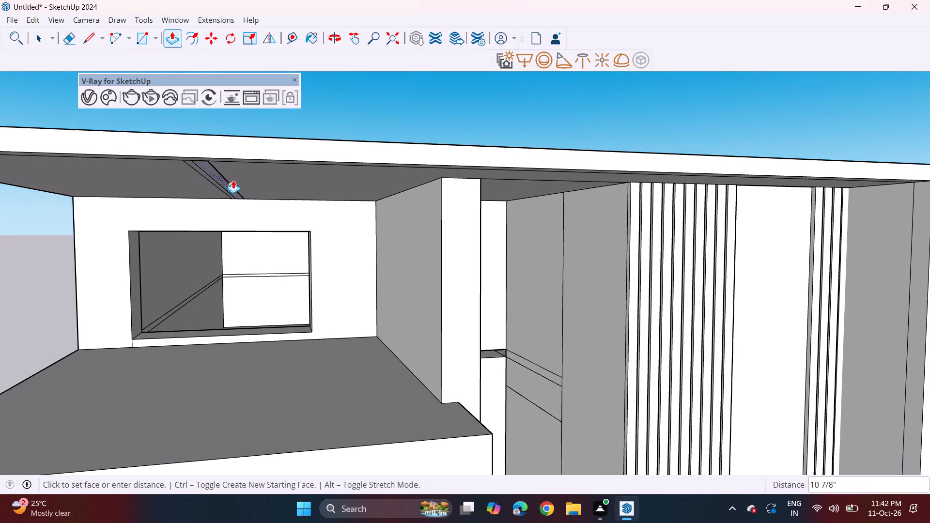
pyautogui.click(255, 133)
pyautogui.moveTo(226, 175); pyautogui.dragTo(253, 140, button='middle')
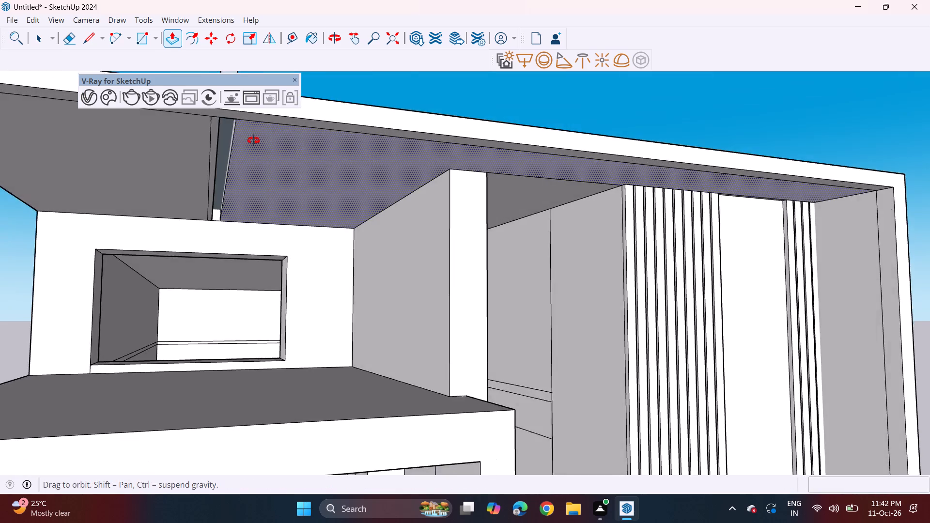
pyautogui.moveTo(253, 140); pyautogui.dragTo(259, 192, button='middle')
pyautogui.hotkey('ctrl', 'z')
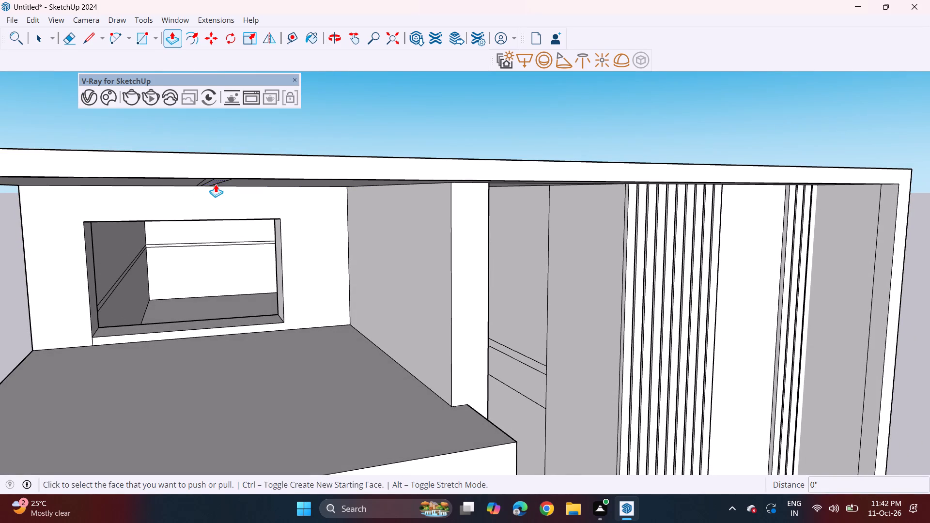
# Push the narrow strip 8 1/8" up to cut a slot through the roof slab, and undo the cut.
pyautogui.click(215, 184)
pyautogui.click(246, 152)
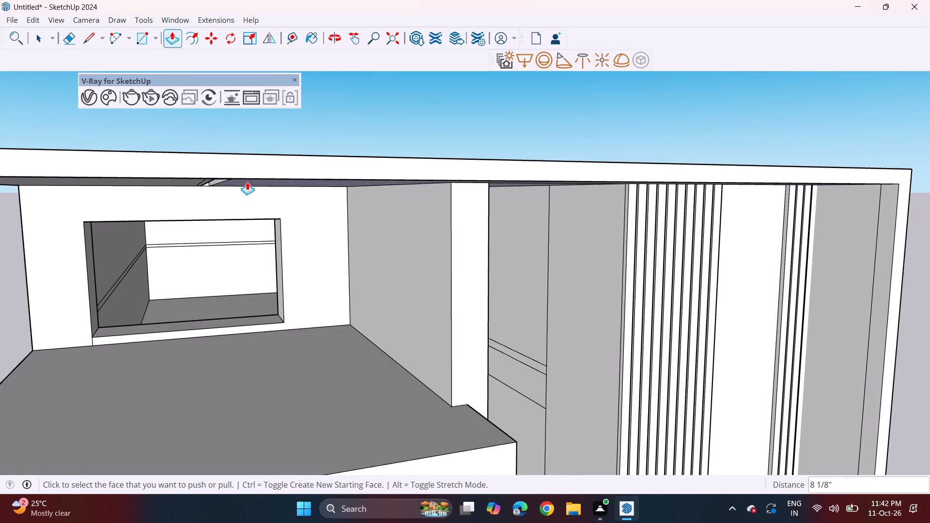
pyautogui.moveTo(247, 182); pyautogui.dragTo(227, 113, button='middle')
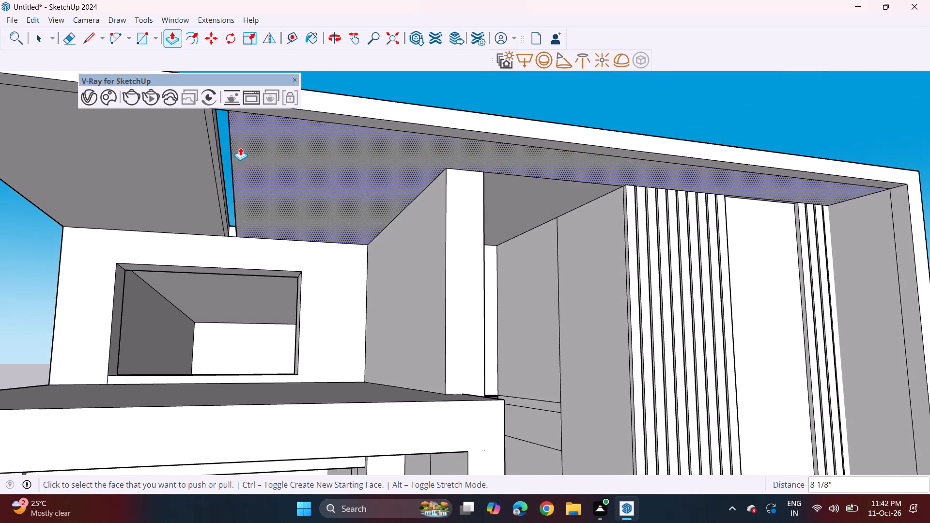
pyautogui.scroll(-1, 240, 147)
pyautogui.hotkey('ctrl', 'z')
# Copy the narrow strip sideways along the slab's underside at about 8 9/16" spacing, and multiply it into 10 copies.
pyautogui.press('space')
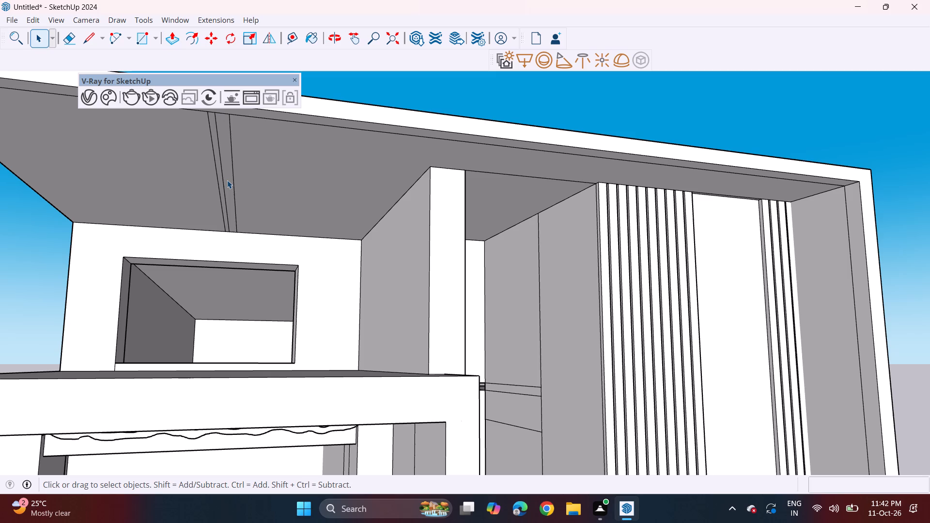
pyautogui.doubleClick(227, 179)
pyautogui.scroll(1, 219, 235)
pyautogui.press('m')
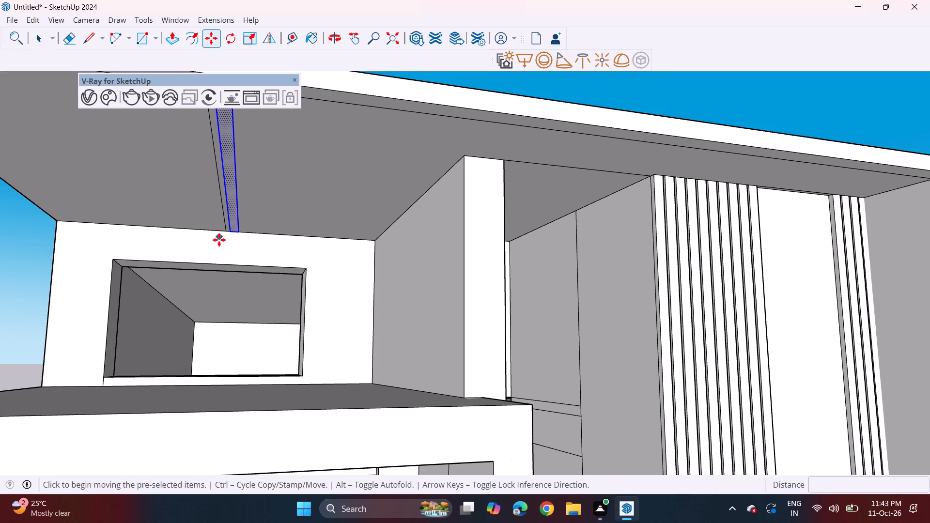
pyautogui.click(227, 230)
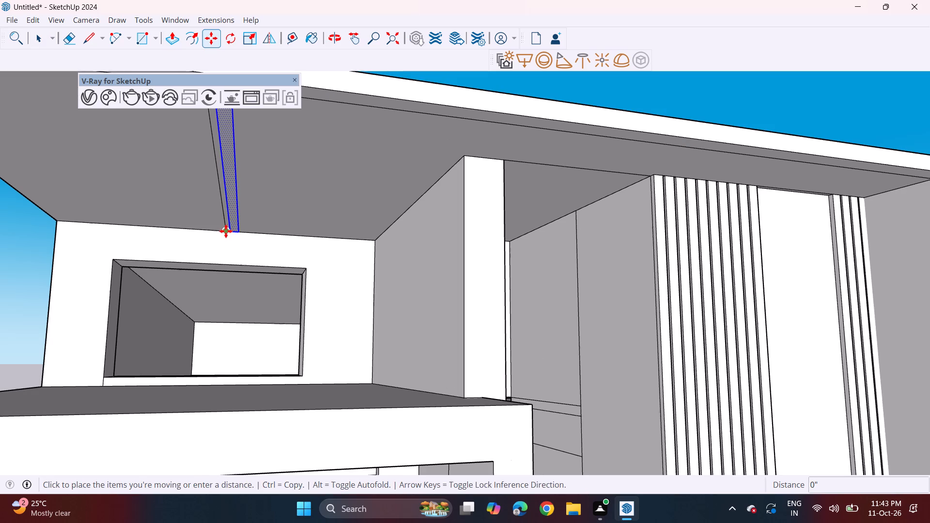
pyautogui.click(237, 232)
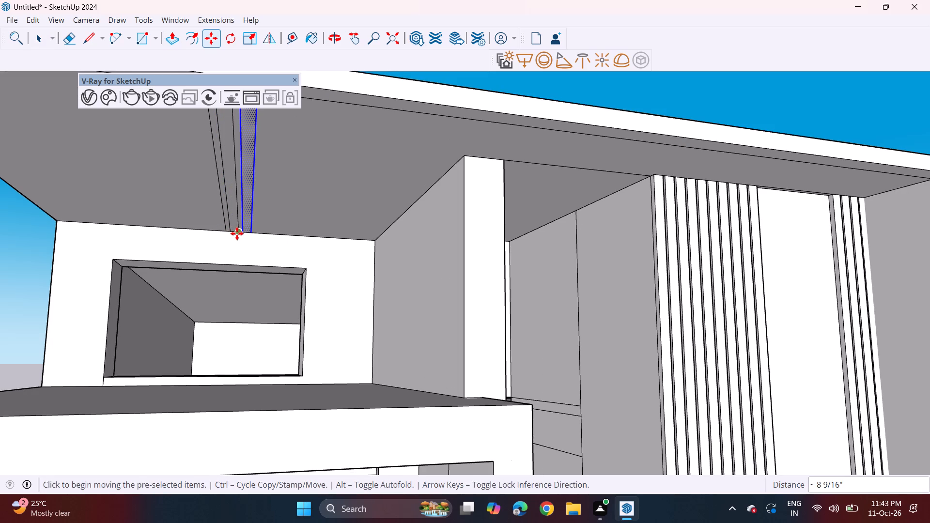
pyautogui.hotkey('shift', '*')
pyautogui.write('10')
pyautogui.press('Return')
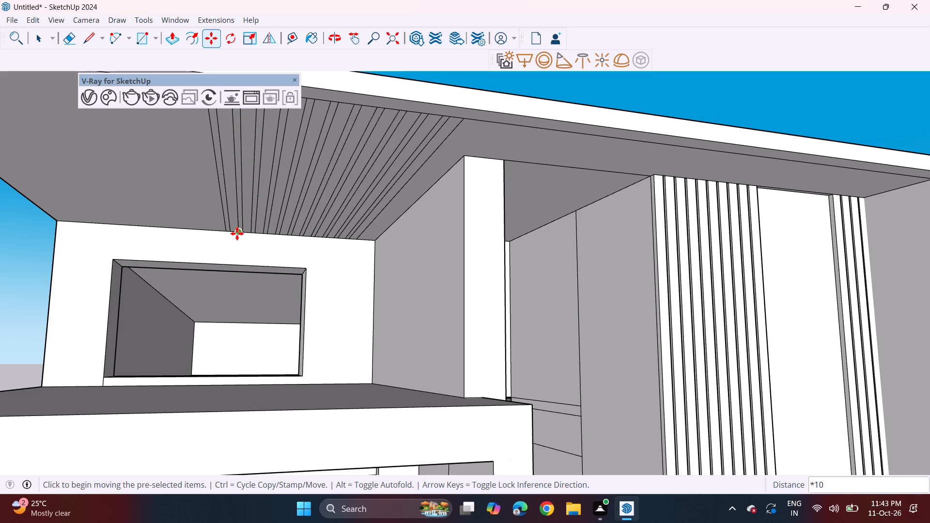
# Push the first strip of the row 8 1/8" upward to cut a slot through the roof slab.
pyautogui.click(170, 37)
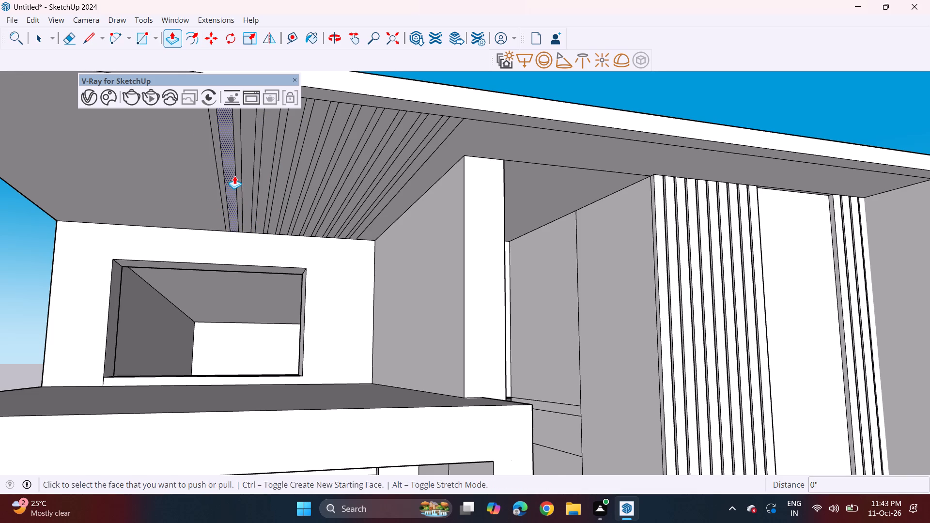
pyautogui.scroll(-1, 234, 176)
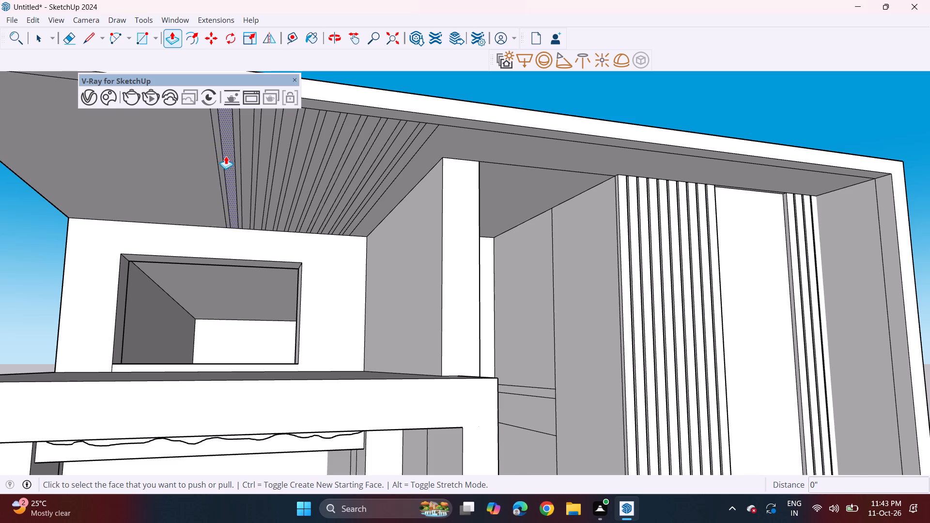
pyautogui.keyDown('shift'); pyautogui.moveTo(234, 158); pyautogui.dragTo(268, 259, button='middle'); pyautogui.keyUp('shift')
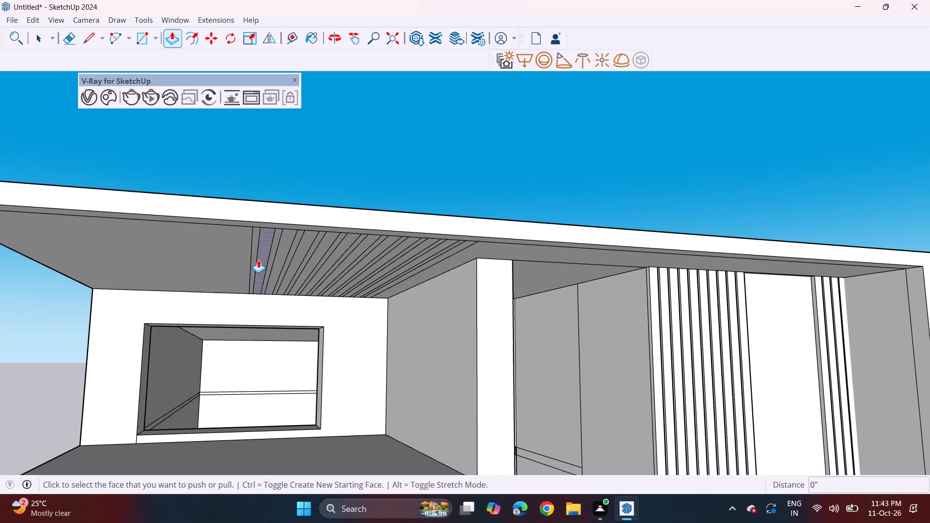
pyautogui.click(259, 259)
pyautogui.click(276, 203)
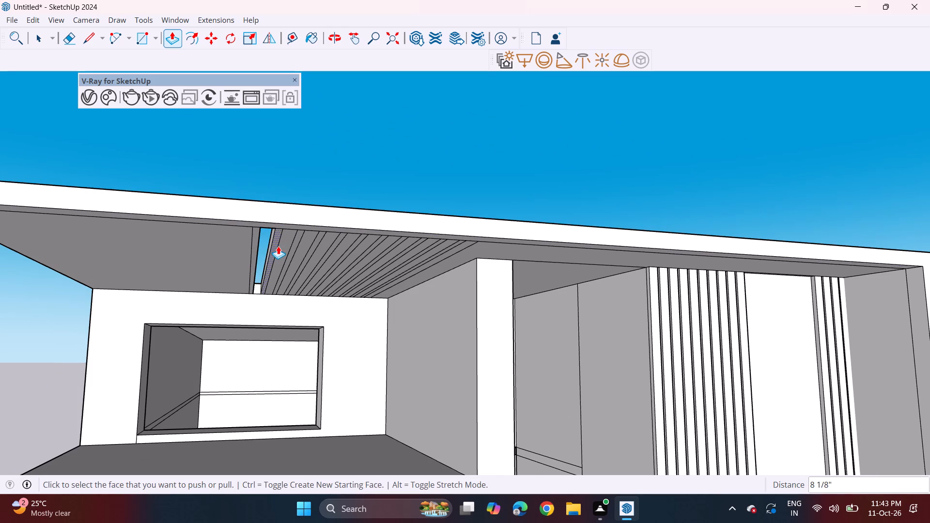
# Repeat the 8 1/8" push on the next strips in the row to cut slots through the roof slab.
pyautogui.doubleClick(281, 255)
pyautogui.doubleClick(301, 255)
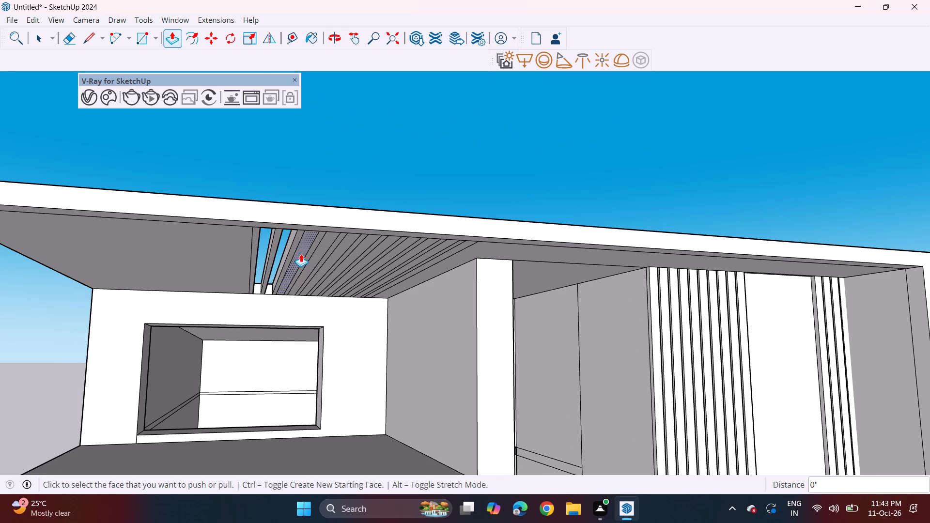
pyautogui.doubleClick(313, 259)
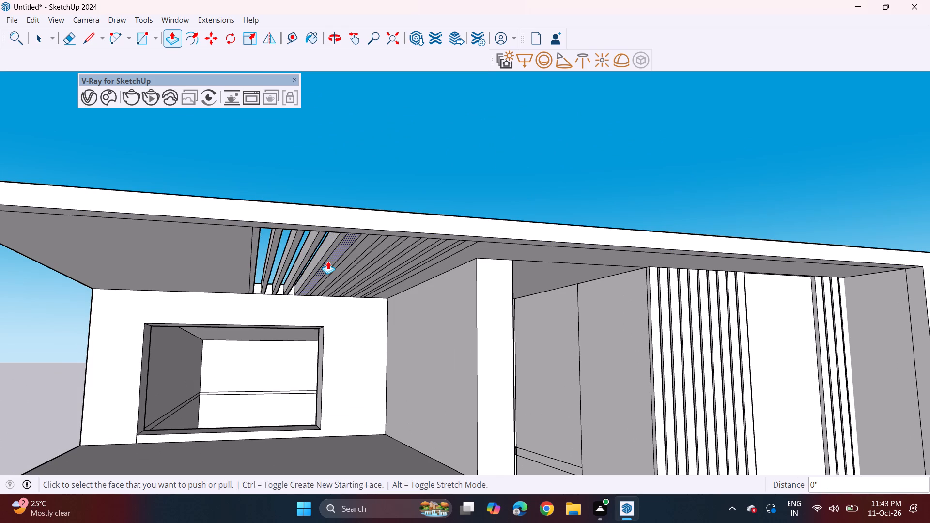
pyautogui.doubleClick(328, 260)
pyautogui.doubleClick(346, 260)
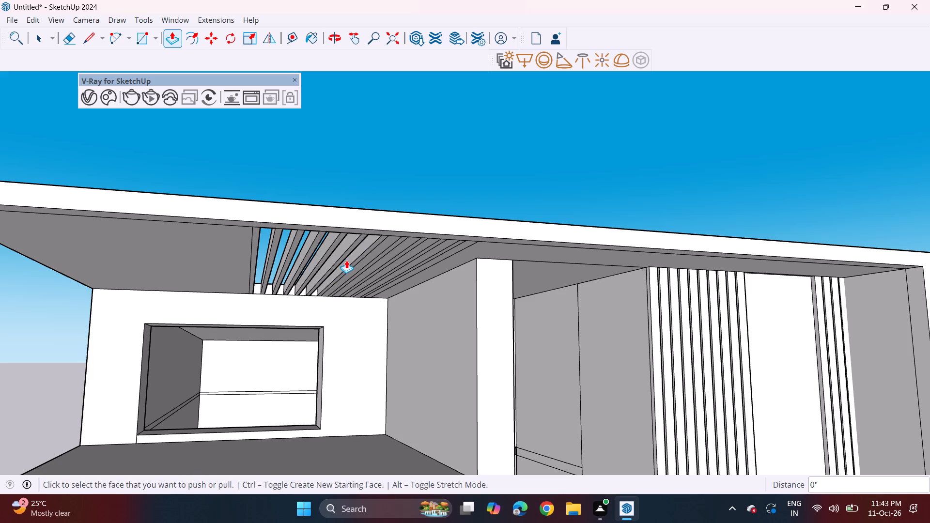
pyautogui.doubleClick(375, 255)
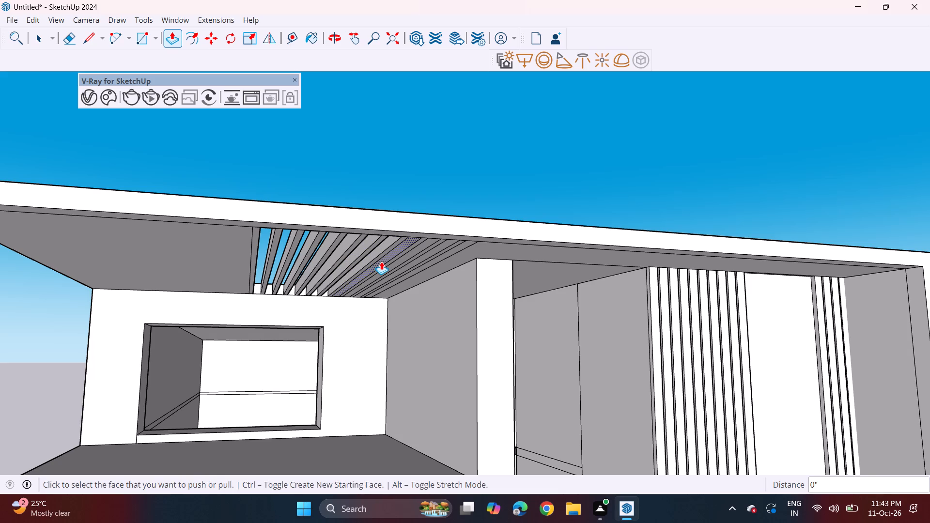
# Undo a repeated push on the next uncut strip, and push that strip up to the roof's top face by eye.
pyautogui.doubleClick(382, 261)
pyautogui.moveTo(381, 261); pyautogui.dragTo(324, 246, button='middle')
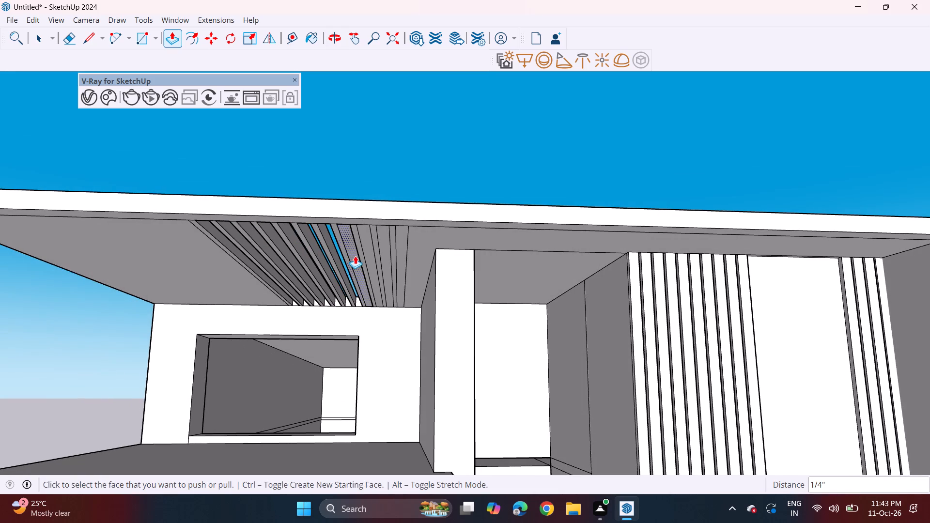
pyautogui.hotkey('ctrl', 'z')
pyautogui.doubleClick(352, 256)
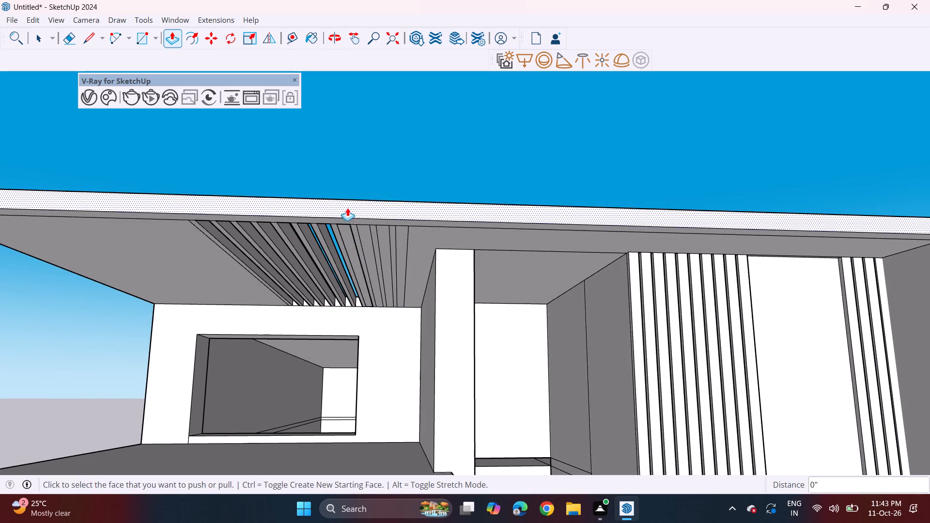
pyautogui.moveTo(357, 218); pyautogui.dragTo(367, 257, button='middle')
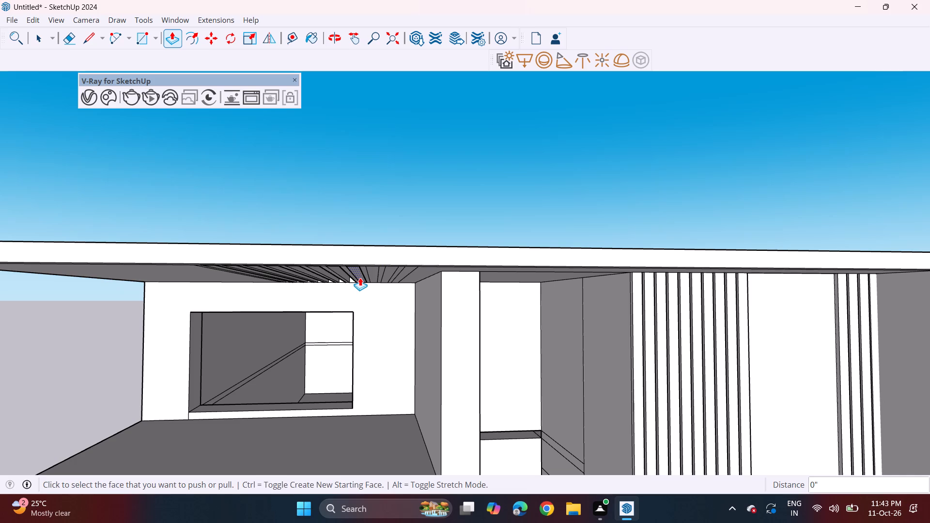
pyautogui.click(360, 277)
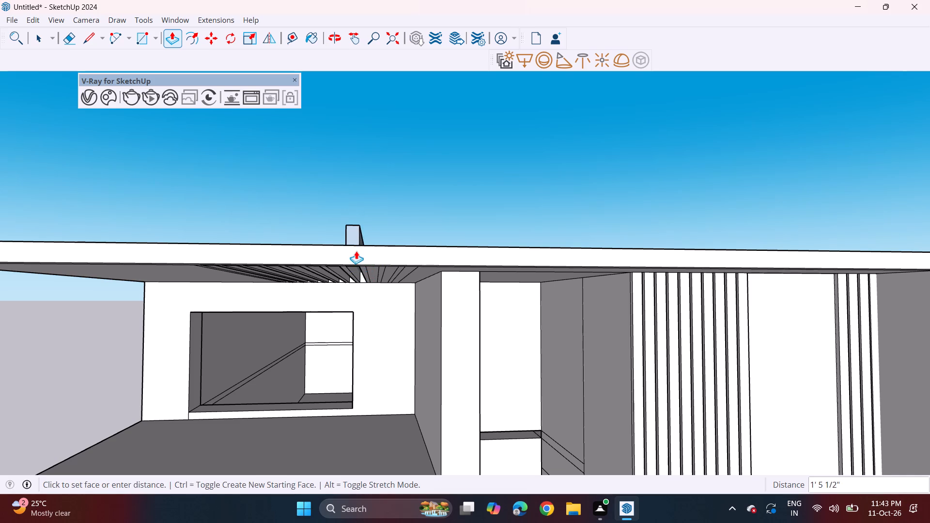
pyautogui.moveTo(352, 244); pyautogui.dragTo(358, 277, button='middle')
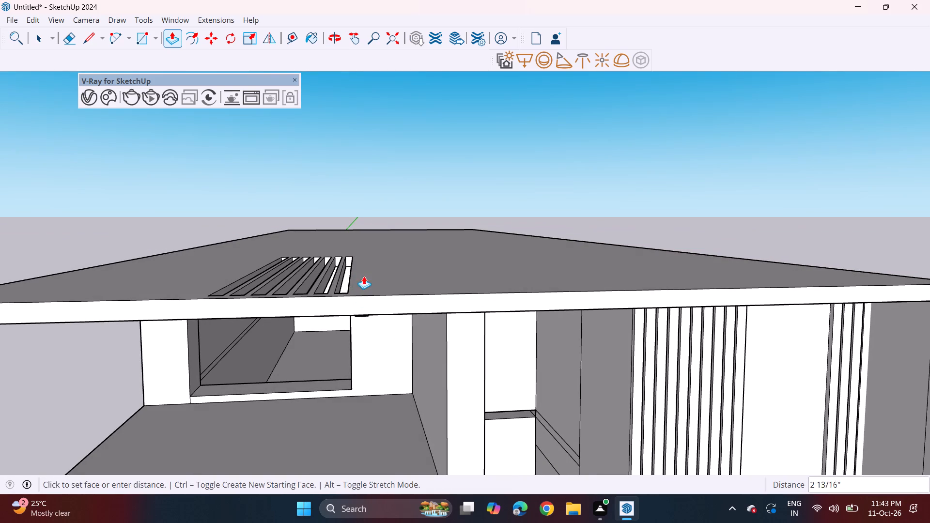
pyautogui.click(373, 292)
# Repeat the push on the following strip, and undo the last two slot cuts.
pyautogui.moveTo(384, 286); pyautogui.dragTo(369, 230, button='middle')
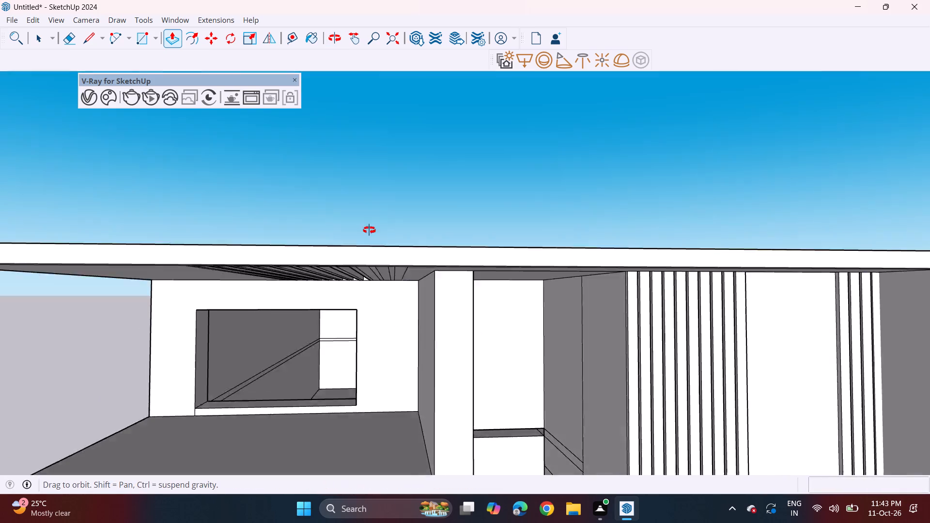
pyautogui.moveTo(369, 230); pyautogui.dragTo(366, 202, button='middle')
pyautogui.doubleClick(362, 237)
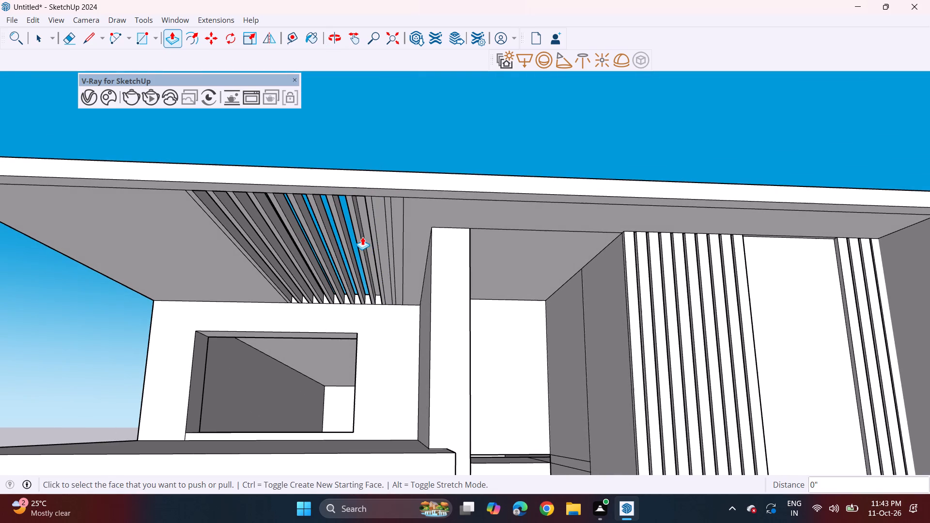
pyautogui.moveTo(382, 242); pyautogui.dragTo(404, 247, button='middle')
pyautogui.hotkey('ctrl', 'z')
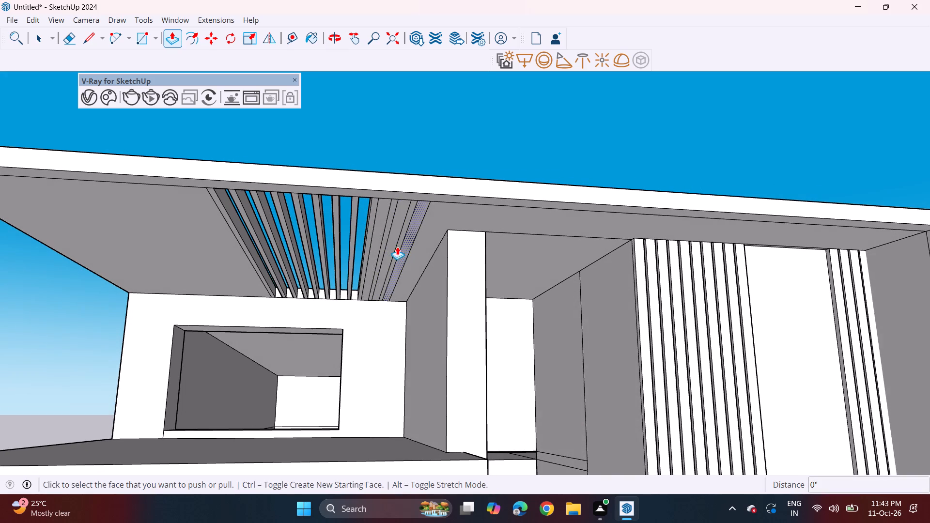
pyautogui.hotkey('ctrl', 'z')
# Push the next three uncut strips up through the roof slab one by one, the first by 7 7/8".
pyautogui.click(360, 255)
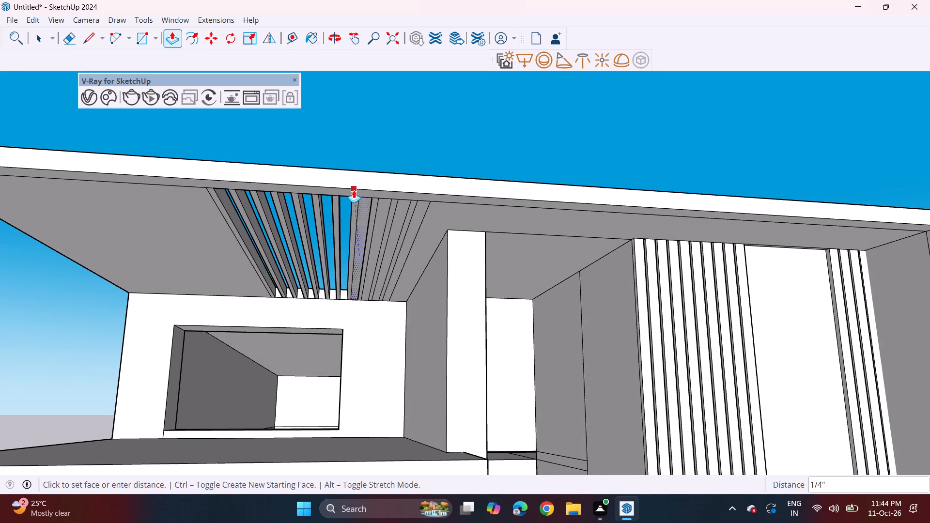
pyautogui.moveTo(355, 188); pyautogui.dragTo(355, 225, button='middle')
pyautogui.click(378, 215)
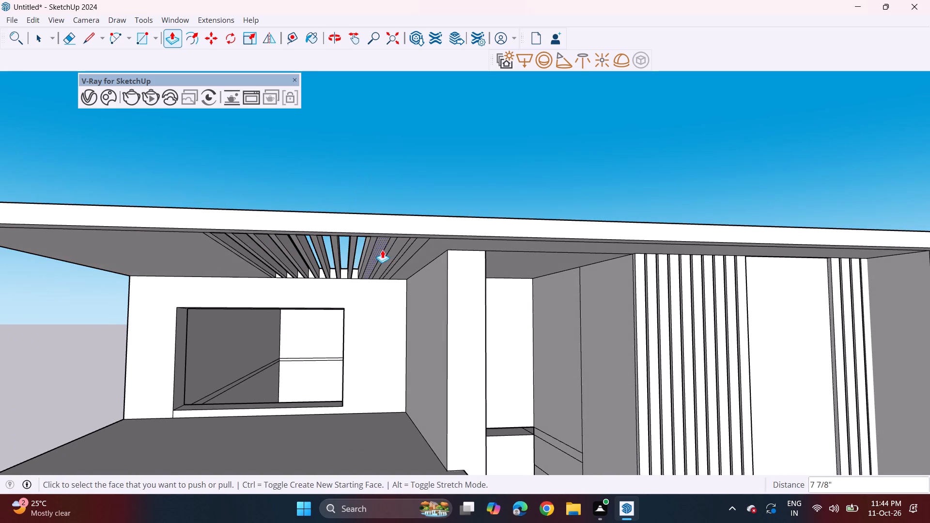
pyautogui.moveTo(381, 248); pyautogui.dragTo(365, 208, button='middle')
pyautogui.doubleClick(366, 210)
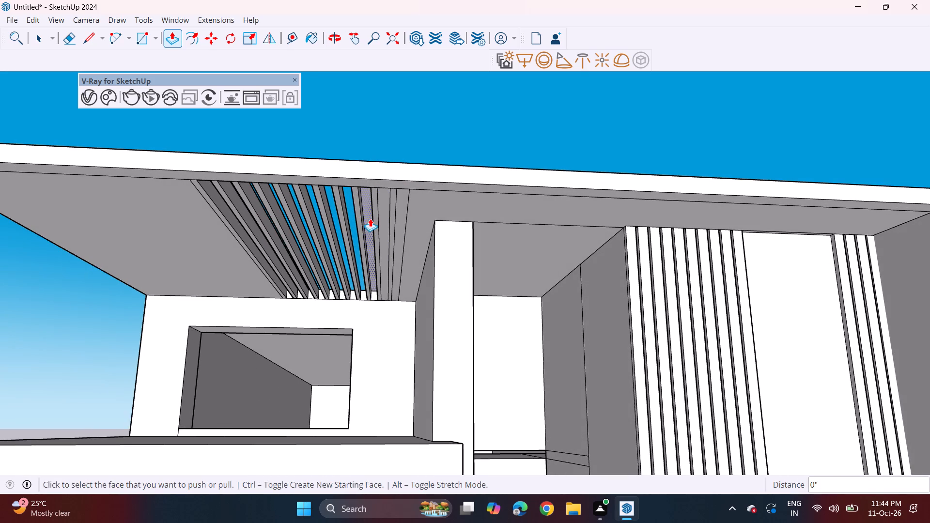
pyautogui.click(369, 218)
pyautogui.moveTo(376, 210); pyautogui.dragTo(386, 269, button='middle')
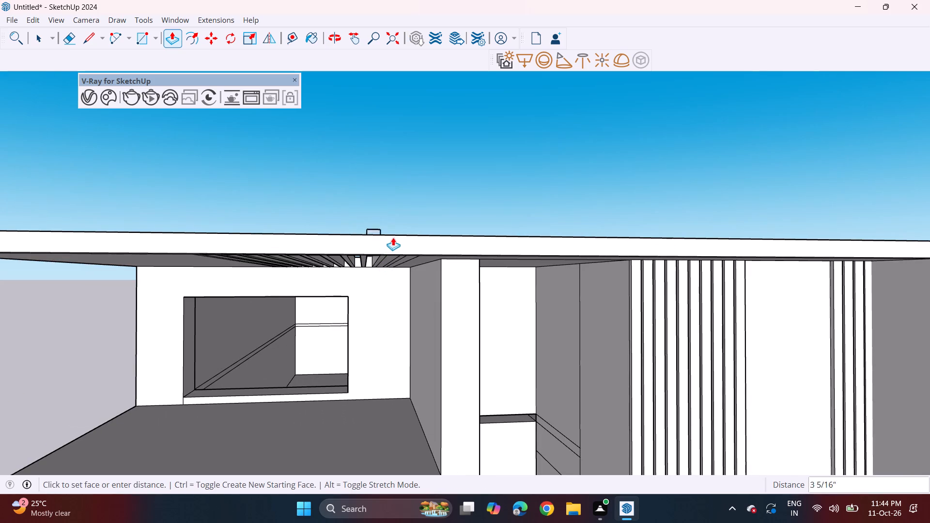
pyautogui.click(393, 232)
pyautogui.moveTo(393, 243); pyautogui.dragTo(379, 187, button='middle')
pyautogui.doubleClick(382, 212)
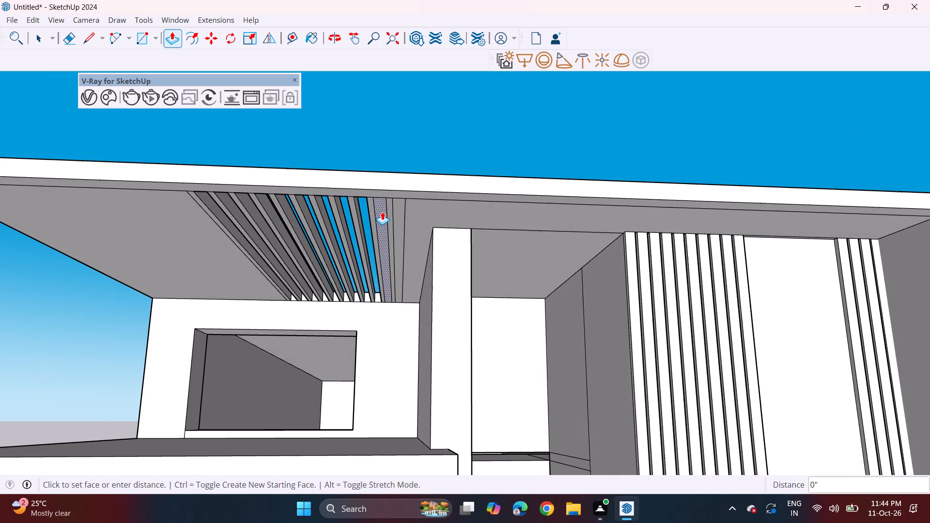
pyautogui.click(385, 224)
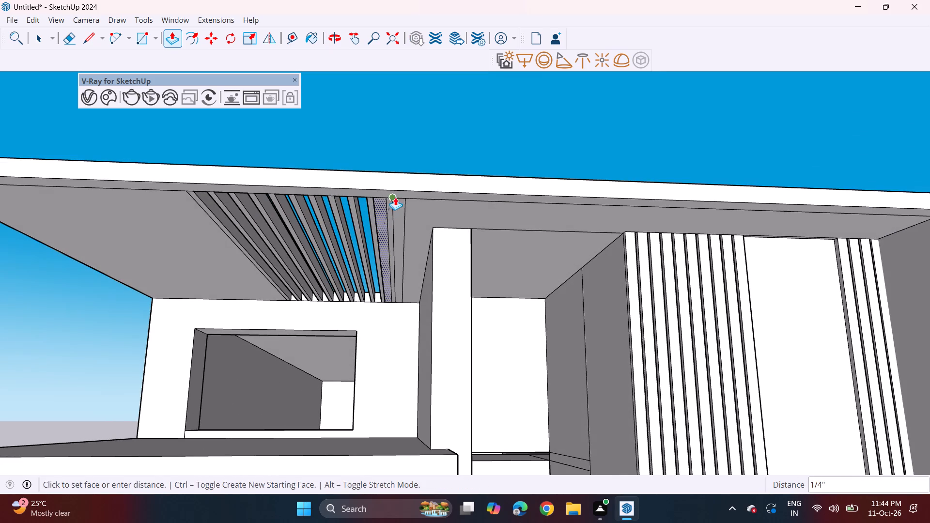
pyautogui.click(399, 174)
# Push the last strip of the row 6 15/16" upward to cut the final slot through the roof slab.
pyautogui.tripleClick(402, 218)
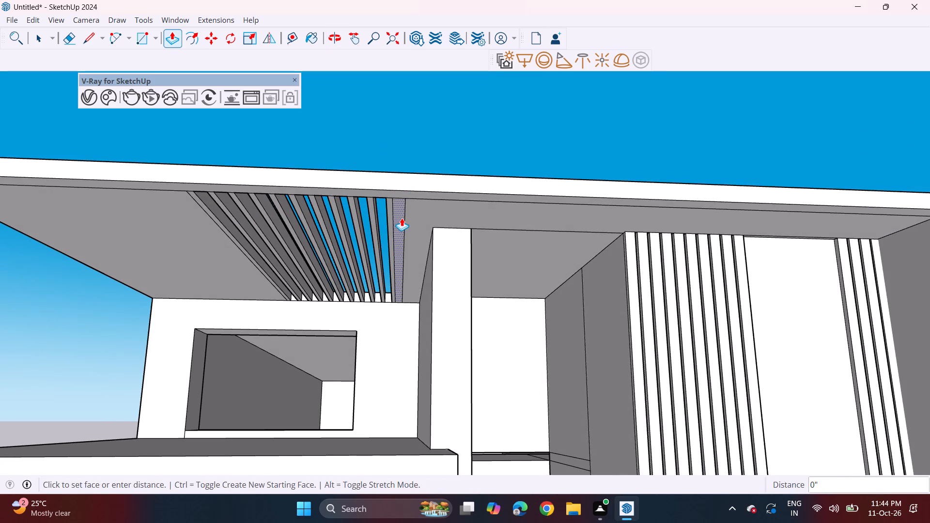
pyautogui.click(399, 230)
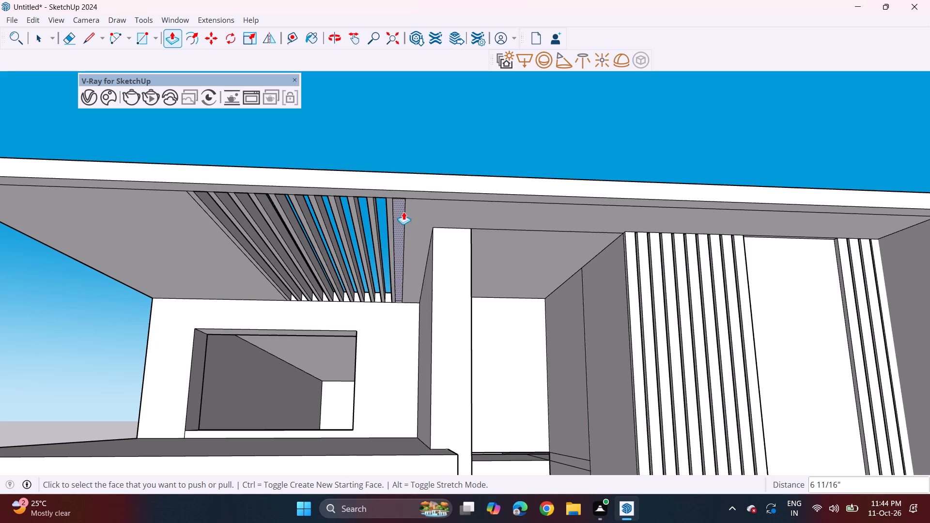
pyautogui.click(402, 221)
pyautogui.moveTo(403, 185); pyautogui.dragTo(411, 234, button='middle')
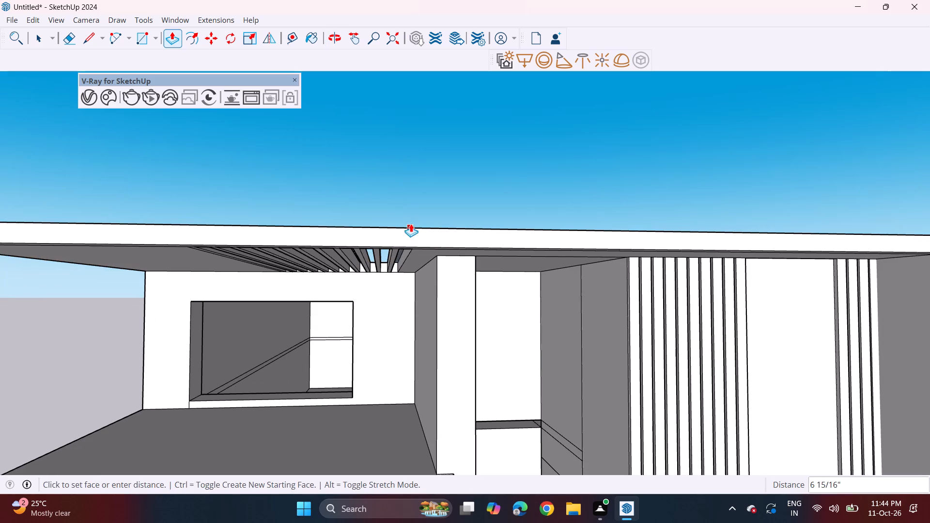
pyautogui.click(411, 224)
pyautogui.hotkey('ctrl', 'z')
pyautogui.click(403, 251)
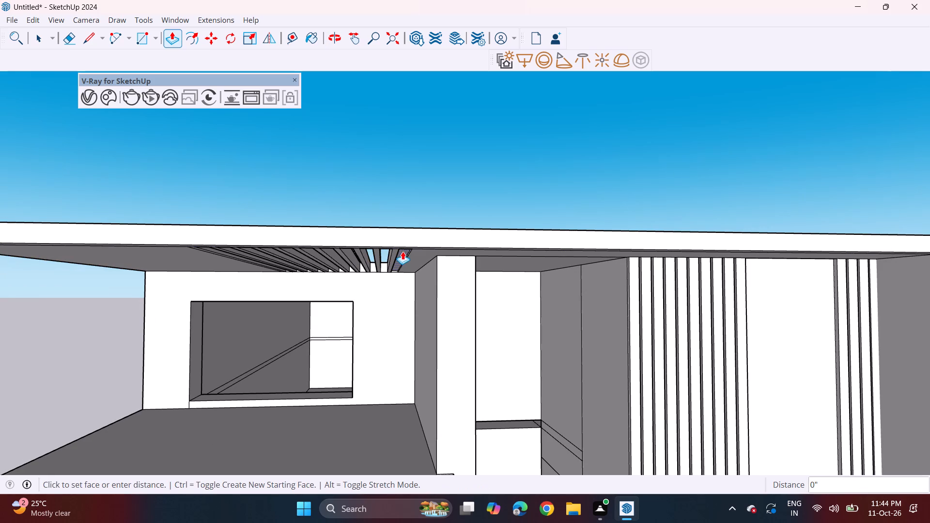
pyautogui.click(408, 227)
# Examine the slotted roof overhang and the whole front facade from several angles.
pyautogui.moveTo(412, 235); pyautogui.dragTo(403, 190, button='middle')
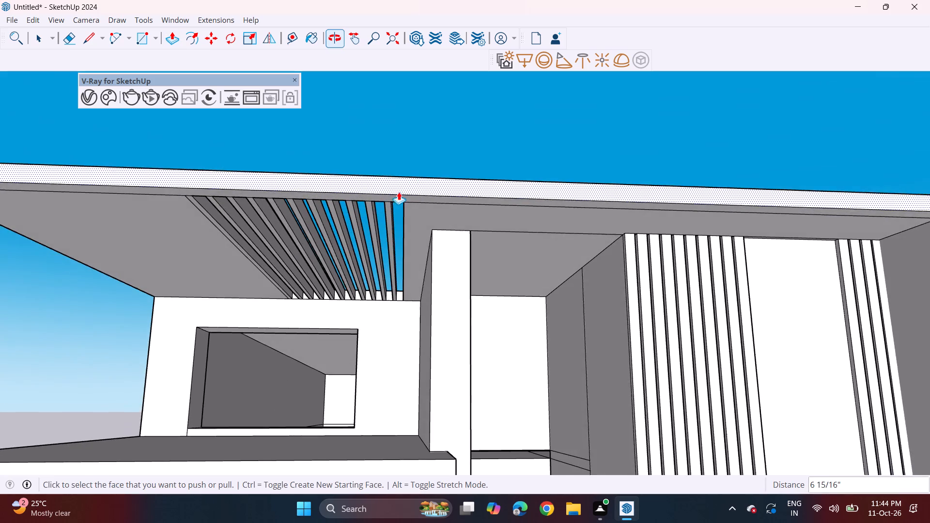
pyautogui.scroll(-2, 389, 204)
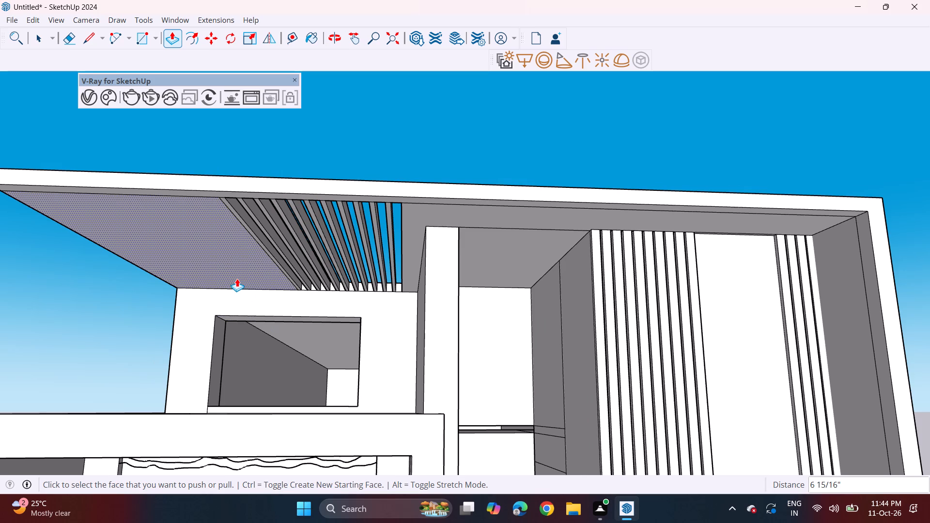
pyautogui.moveTo(235, 275); pyautogui.dragTo(283, 283, button='middle')
pyautogui.scroll(-4, 274, 264)
pyautogui.moveTo(360, 265); pyautogui.dragTo(334, 293, button='middle')
pyautogui.keyDown('shift'); pyautogui.moveTo(294, 349); pyautogui.dragTo(290, 275, button='middle'); pyautogui.keyUp('shift')
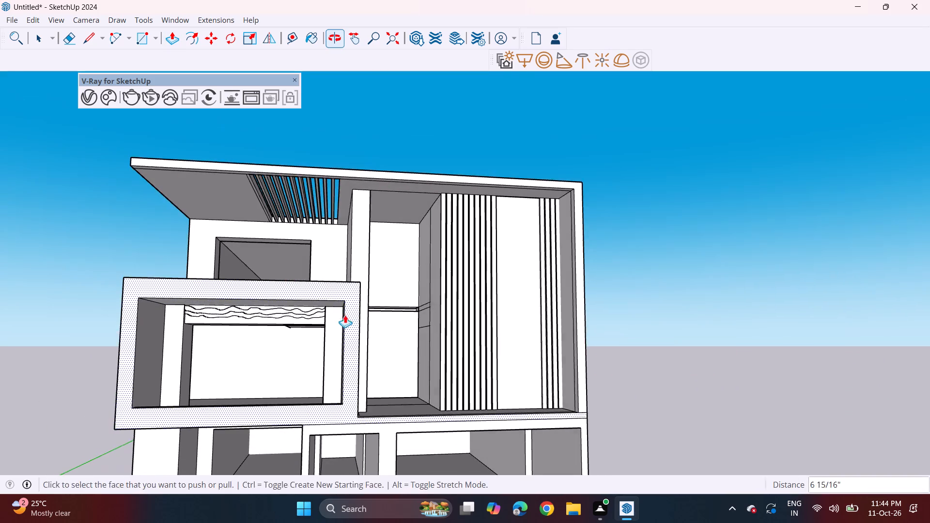
pyautogui.moveTo(346, 310); pyautogui.dragTo(316, 273, button='middle')
pyautogui.scroll(1, 312, 271)
pyautogui.scroll(-4, 300, 288)
pyautogui.scroll(-1, 295, 332)
pyautogui.moveTo(305, 348); pyautogui.dragTo(307, 311, button='middle')
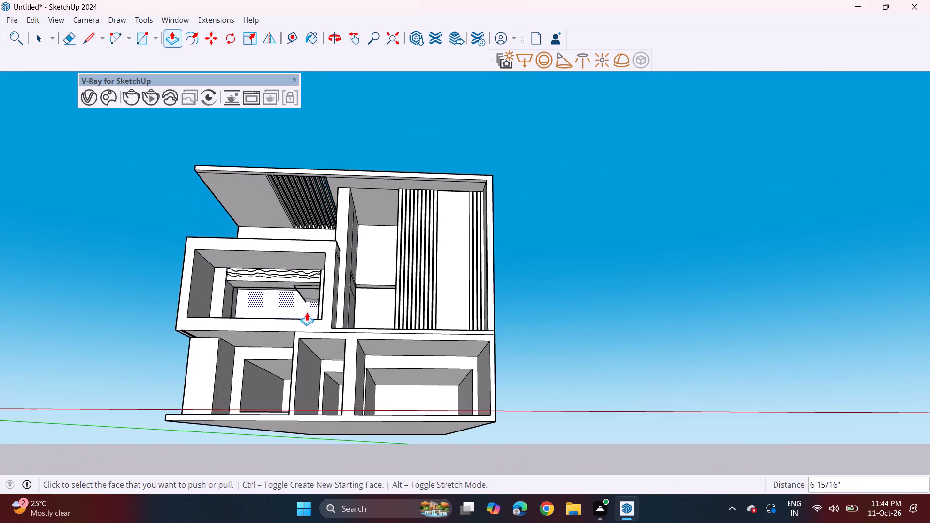
pyautogui.moveTo(307, 311); pyautogui.dragTo(309, 334, button='middle')
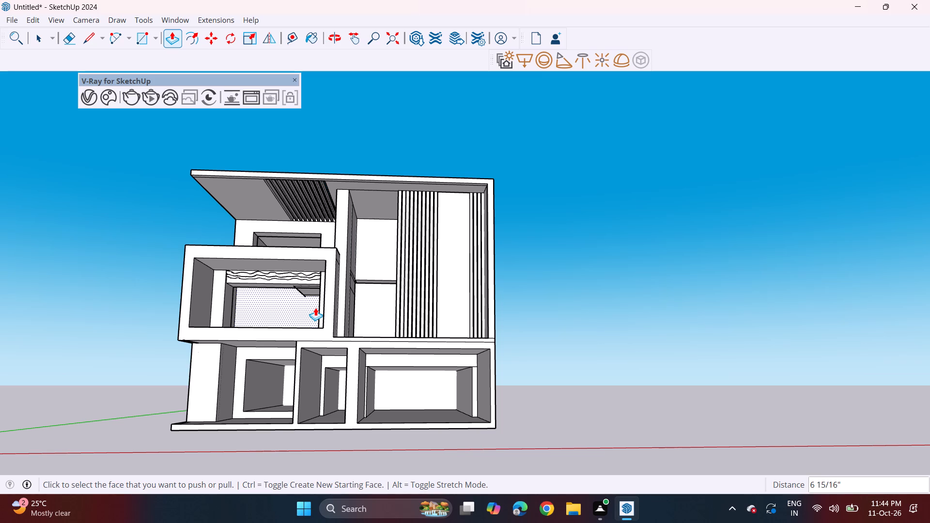
# Pull the inner side face of the widest ground-floor bay's outer wall 7 15/16" inward, flush with the rear opening's jamb.
pyautogui.scroll(3, 478, 423)
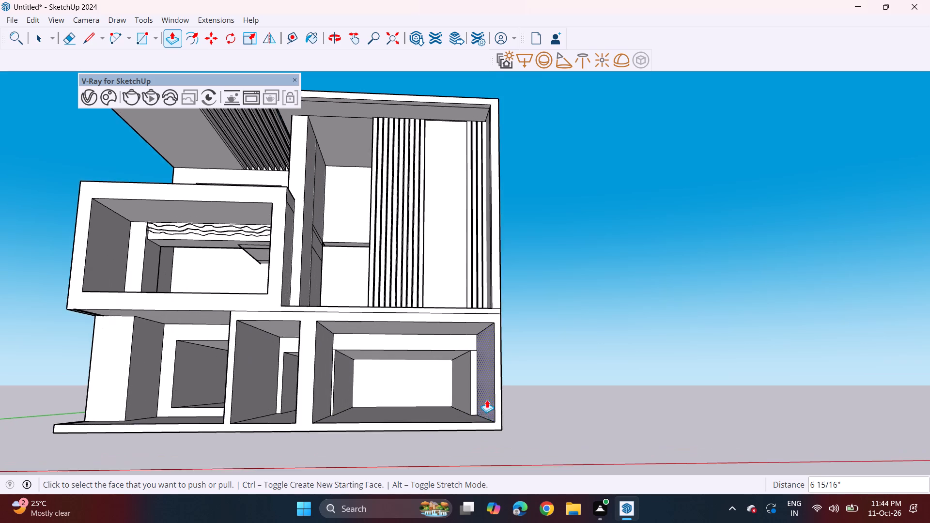
pyautogui.scroll(2, 487, 400)
pyautogui.click(487, 396)
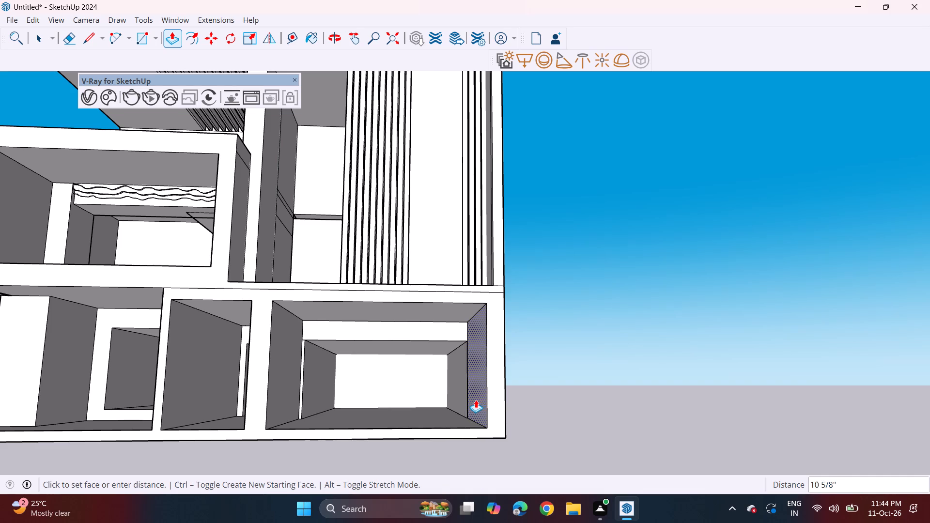
pyautogui.moveTo(465, 330); pyautogui.dragTo(517, 348, button='middle')
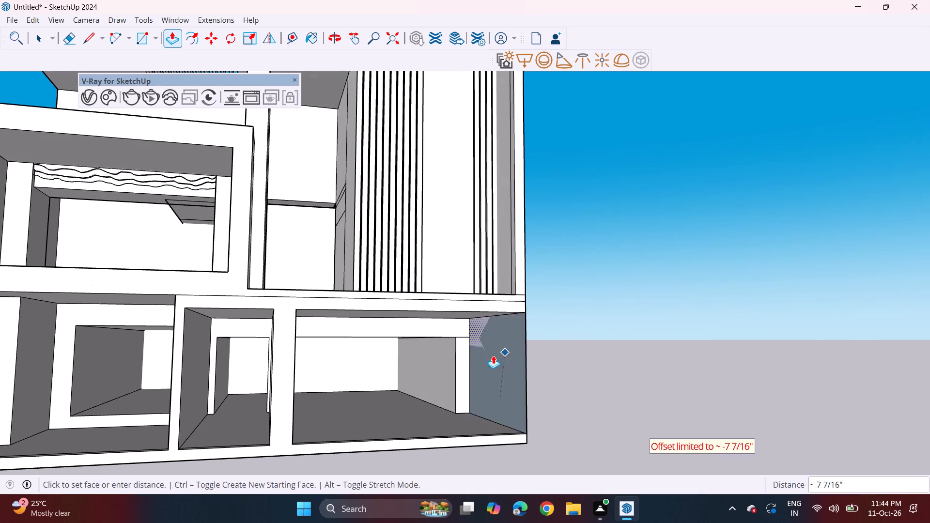
pyautogui.moveTo(443, 357); pyautogui.dragTo(502, 359, button='middle')
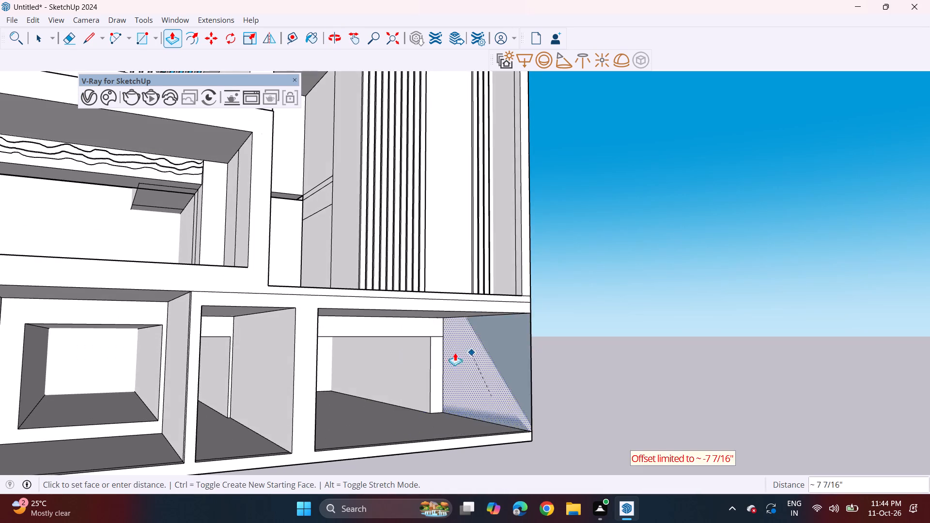
pyautogui.moveTo(425, 351); pyautogui.dragTo(393, 336, button='middle')
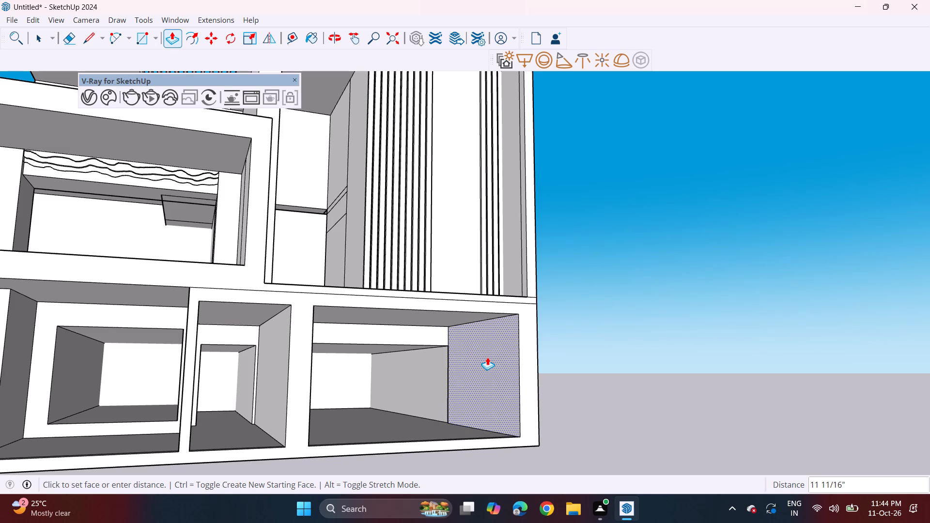
pyautogui.click(491, 355)
# Examine the thickened ground-floor wall, the overall facade and the area beneath the wavy lintel in the box-framed terrace.
pyautogui.moveTo(488, 362); pyautogui.dragTo(399, 377, button='middle')
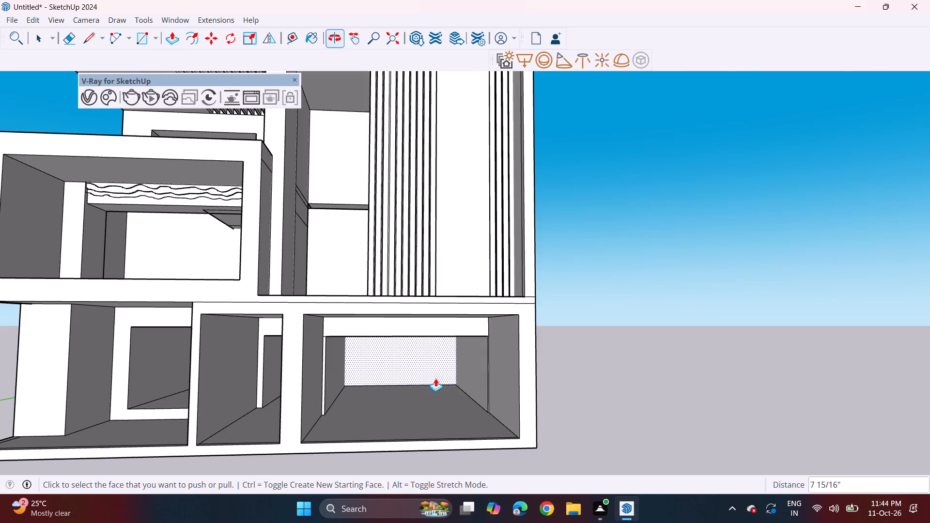
pyautogui.moveTo(464, 379); pyautogui.dragTo(426, 371, button='middle')
pyautogui.keyDown('shift'); pyautogui.moveTo(389, 361); pyautogui.dragTo(511, 392, button='middle'); pyautogui.keyUp('shift')
pyautogui.scroll(-2, 500, 357)
pyautogui.keyDown('shift'); pyautogui.moveTo(502, 357); pyautogui.dragTo(454, 302, button='middle'); pyautogui.keyUp('shift')
pyautogui.moveTo(452, 297); pyautogui.dragTo(457, 321, button='middle')
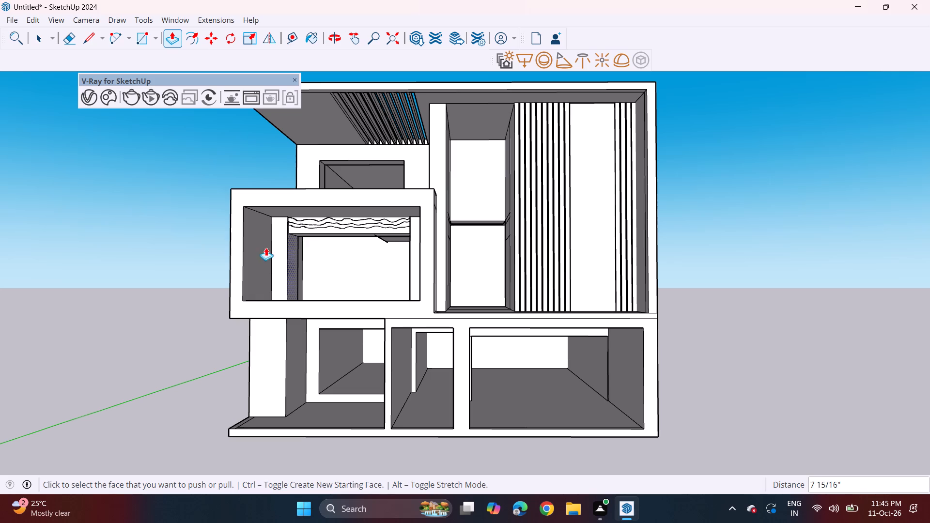
pyautogui.moveTo(382, 259); pyautogui.dragTo(438, 255, button='middle')
pyautogui.moveTo(347, 244); pyautogui.dragTo(372, 240, button='middle')
pyautogui.scroll(1, 347, 244)
pyautogui.scroll(2, 397, 241)
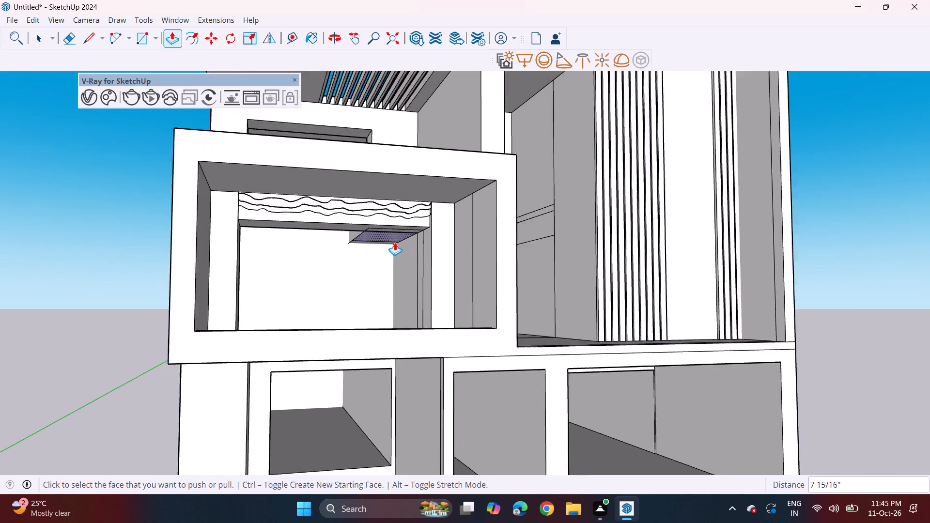
# Push the two underside faces of the dropped block at the box-framed terrace's rear upper corner up 1' 3 1/16".
pyautogui.scroll(4, 395, 242)
pyautogui.click(384, 242)
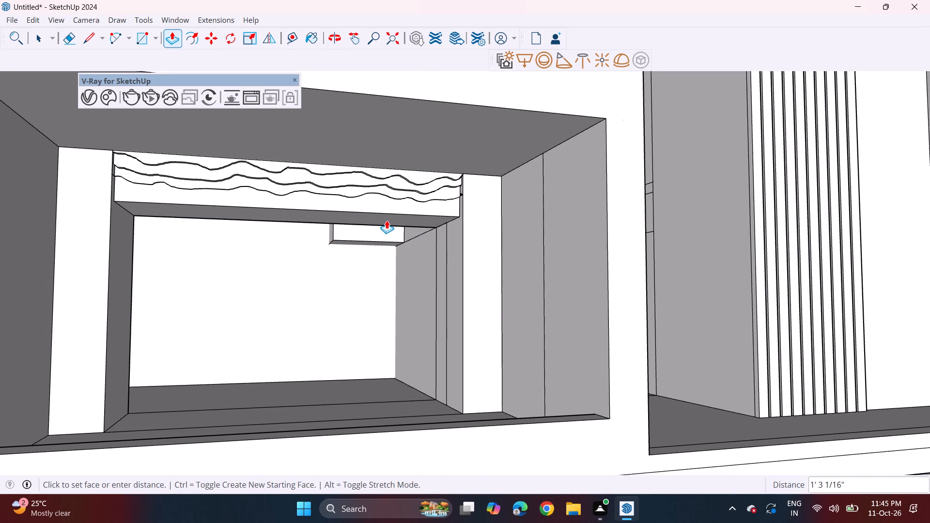
pyautogui.click(387, 220)
pyautogui.moveTo(377, 242); pyautogui.dragTo(381, 223, button='middle')
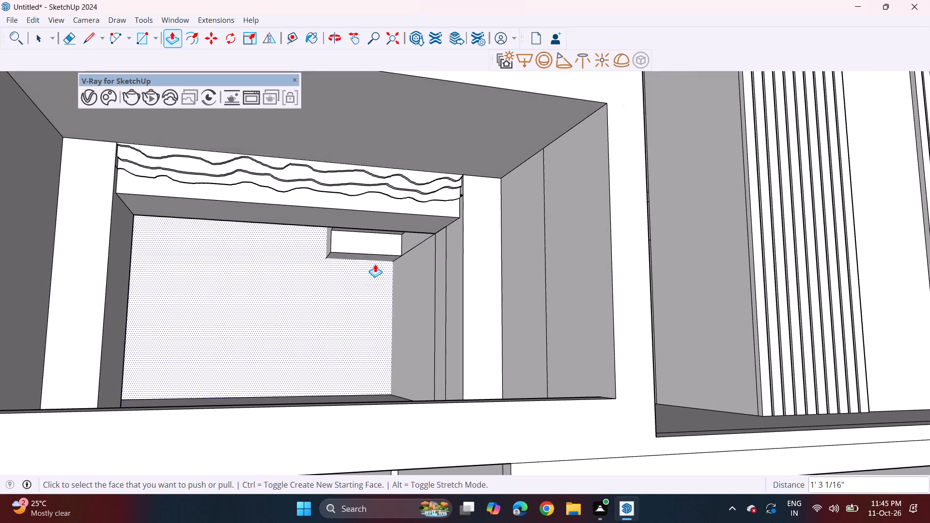
pyautogui.click(377, 261)
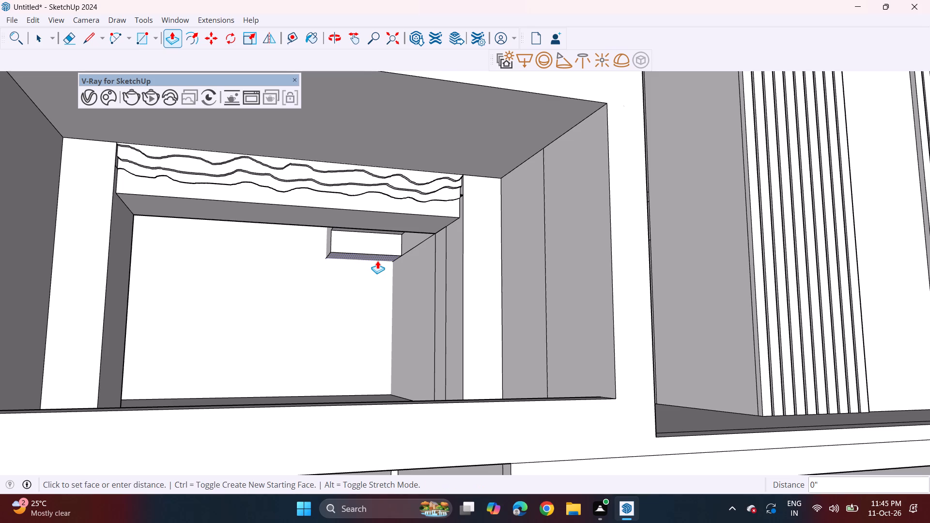
pyautogui.click(381, 238)
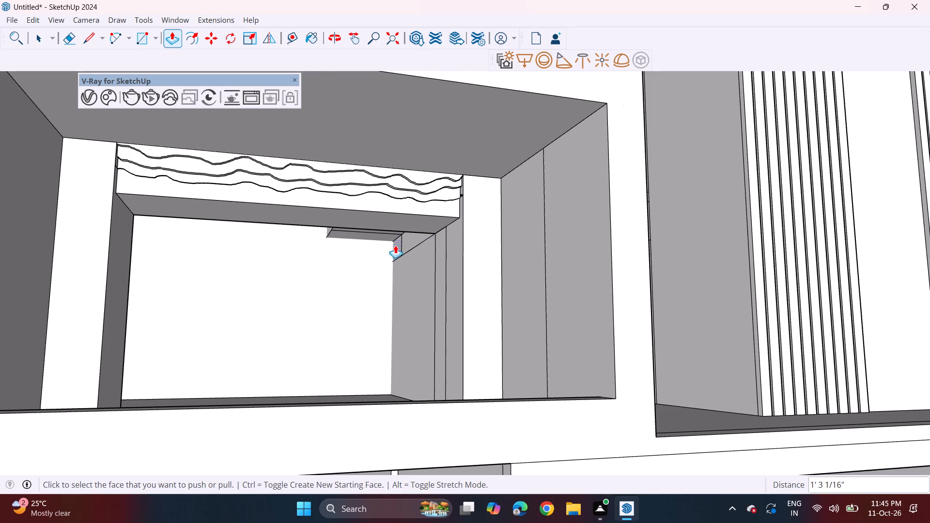
# Pull the rear wall face of the narrow middle ground-floor bay forward 7' 3 9/16", flush with the neighbouring porch bay's rear wall.
pyautogui.moveTo(342, 306); pyautogui.dragTo(268, 342, button='middle')
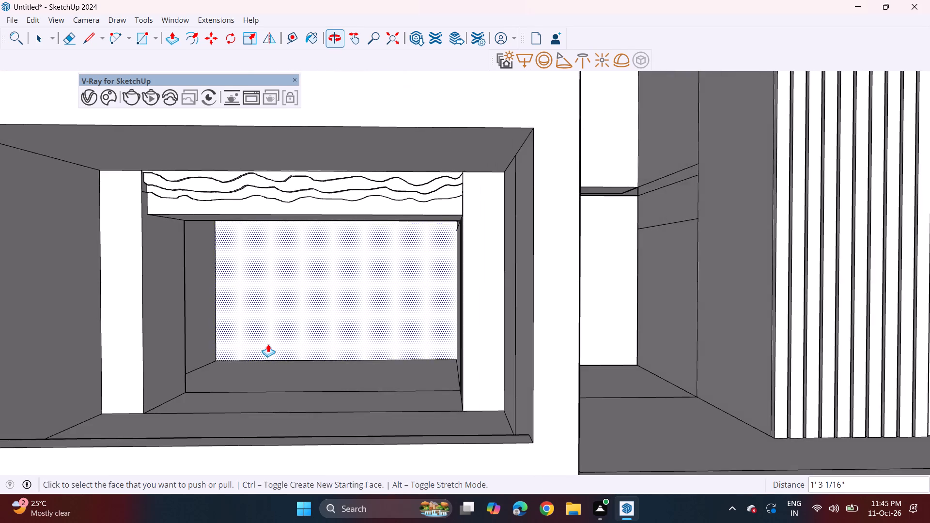
pyautogui.scroll(-6, 268, 344)
pyautogui.keyDown('shift'); pyautogui.moveTo(327, 368); pyautogui.dragTo(331, 316, button='middle'); pyautogui.keyUp('shift')
pyautogui.scroll(-2, 325, 306)
pyautogui.keyDown('shift'); pyautogui.moveTo(325, 304); pyautogui.dragTo(329, 299, button='middle'); pyautogui.keyUp('shift')
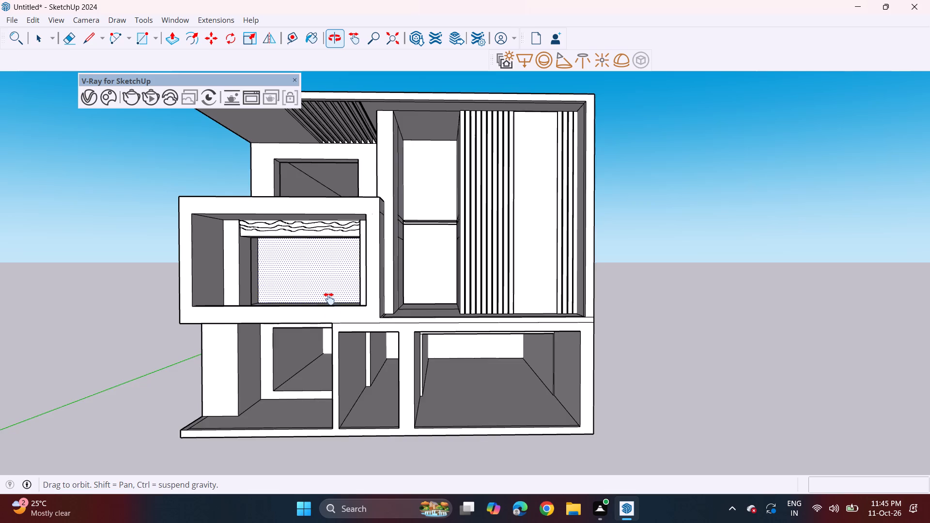
pyautogui.keyDown('shift'); pyautogui.moveTo(329, 299); pyautogui.dragTo(333, 311, button='middle'); pyautogui.keyUp('shift')
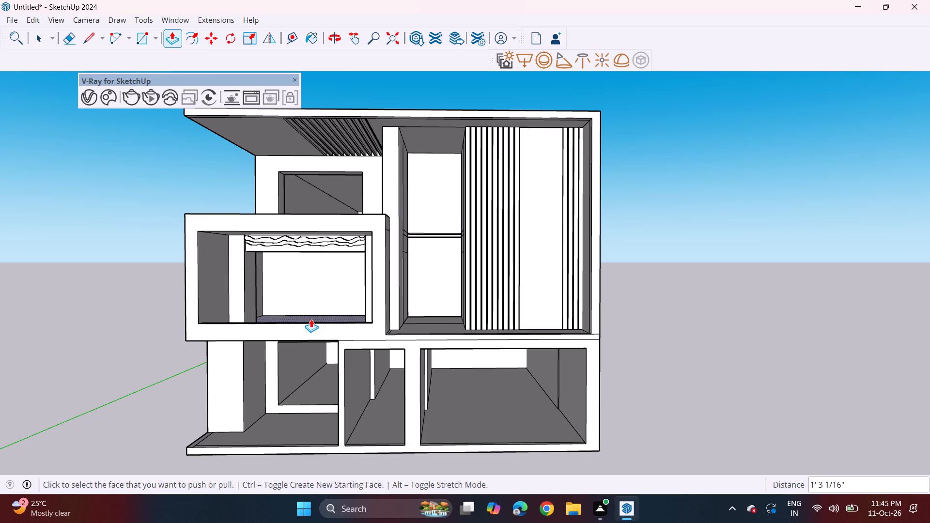
pyautogui.moveTo(270, 372); pyautogui.dragTo(279, 341, button='middle')
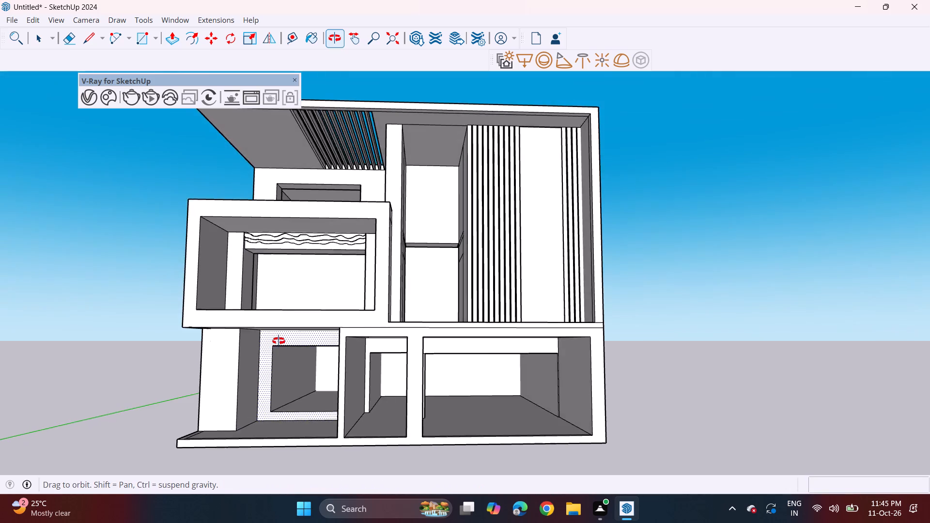
pyautogui.moveTo(279, 341); pyautogui.dragTo(289, 347, button='middle')
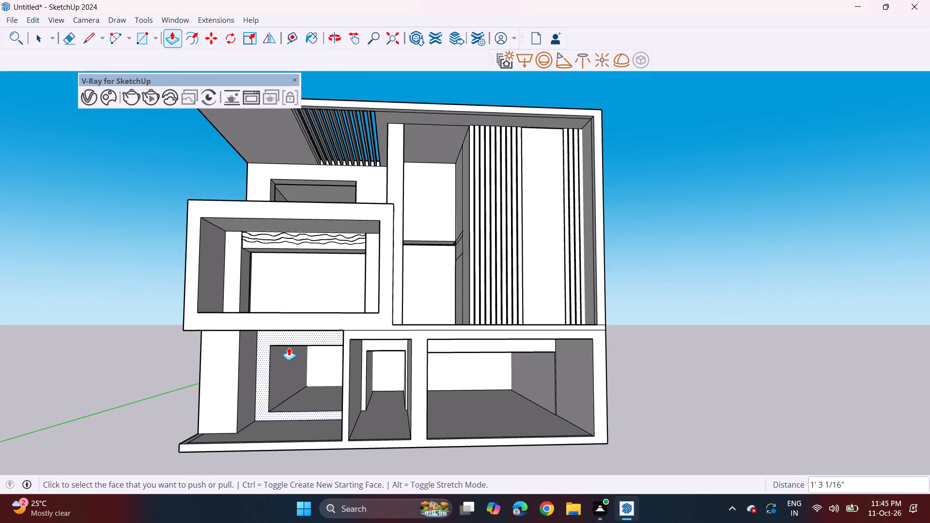
pyautogui.scroll(2, 375, 379)
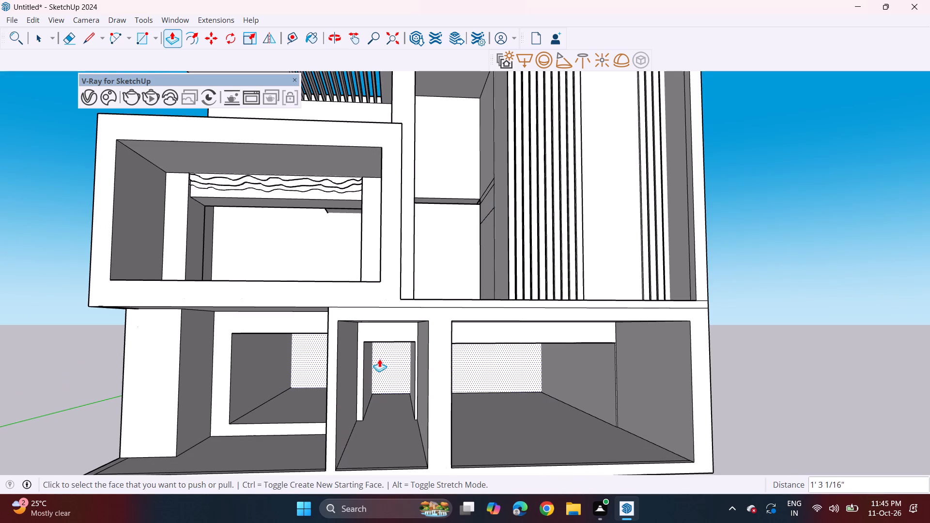
pyautogui.click(379, 334)
pyautogui.click(289, 326)
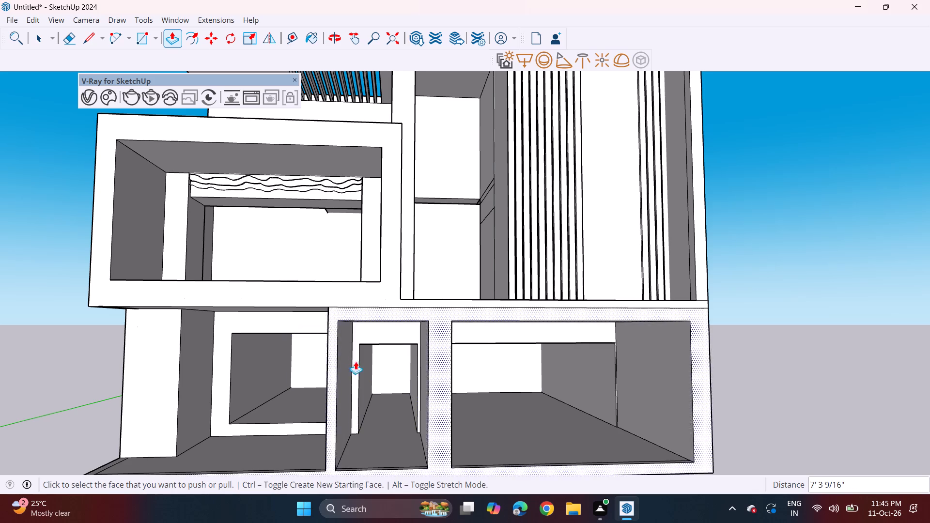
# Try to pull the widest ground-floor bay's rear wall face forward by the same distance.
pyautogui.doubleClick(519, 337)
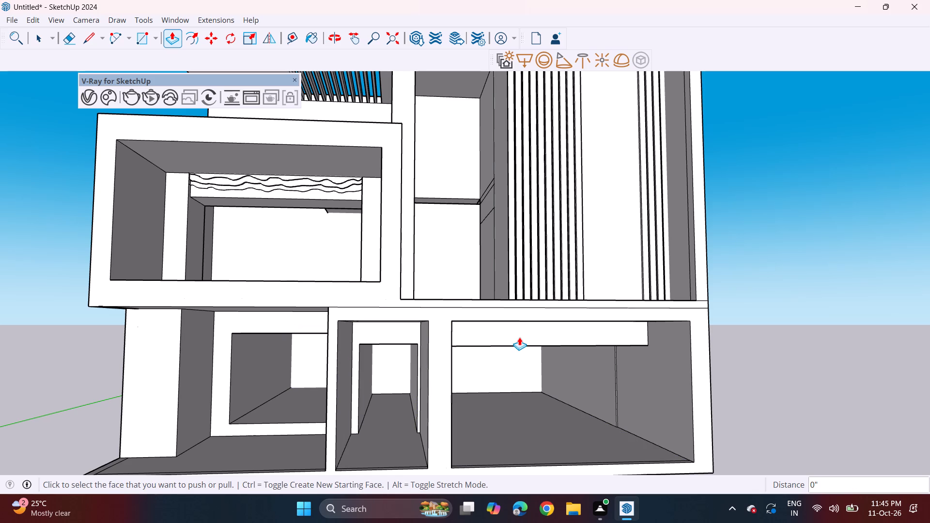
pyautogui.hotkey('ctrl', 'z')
# Pull the jambs of the widest ground-floor bay's rear opening inward, the outer one 4 9/16" and the opposite one 3 9/16".
pyautogui.moveTo(514, 372); pyautogui.dragTo(472, 350, button='middle')
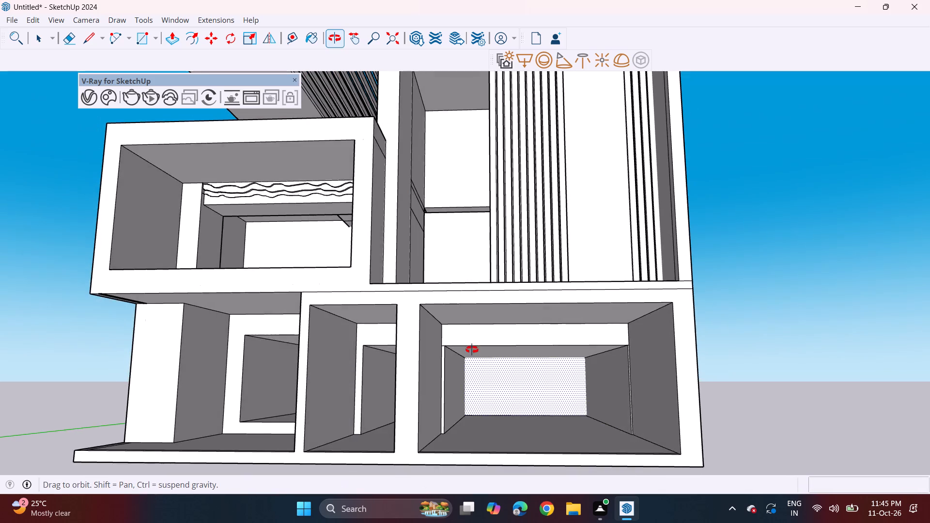
pyautogui.moveTo(472, 350); pyautogui.dragTo(478, 358, button='middle')
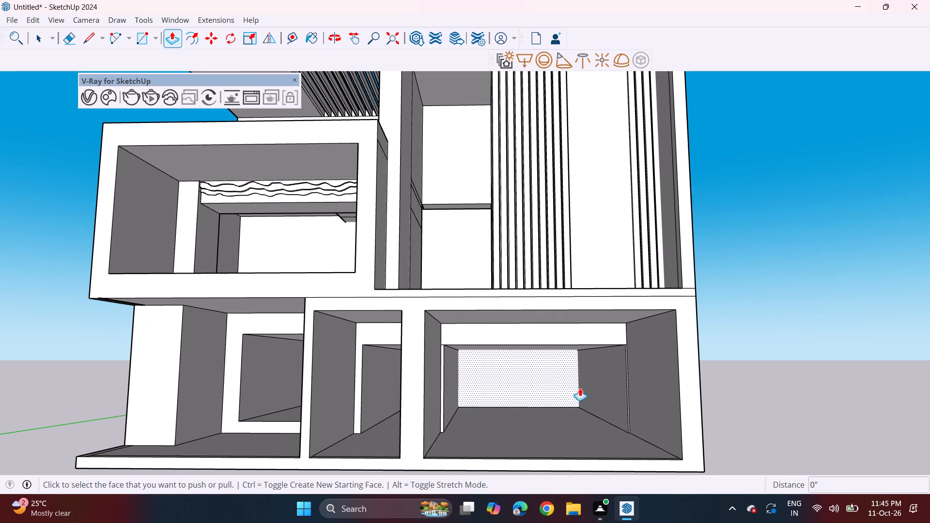
pyautogui.scroll(8, 633, 420)
pyautogui.click(624, 395)
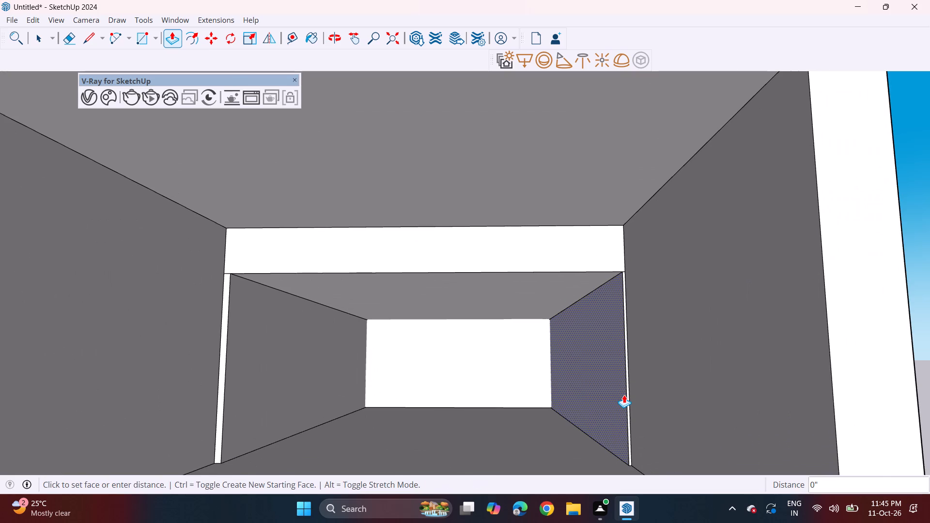
pyautogui.click(614, 399)
pyautogui.scroll(-3, 534, 413)
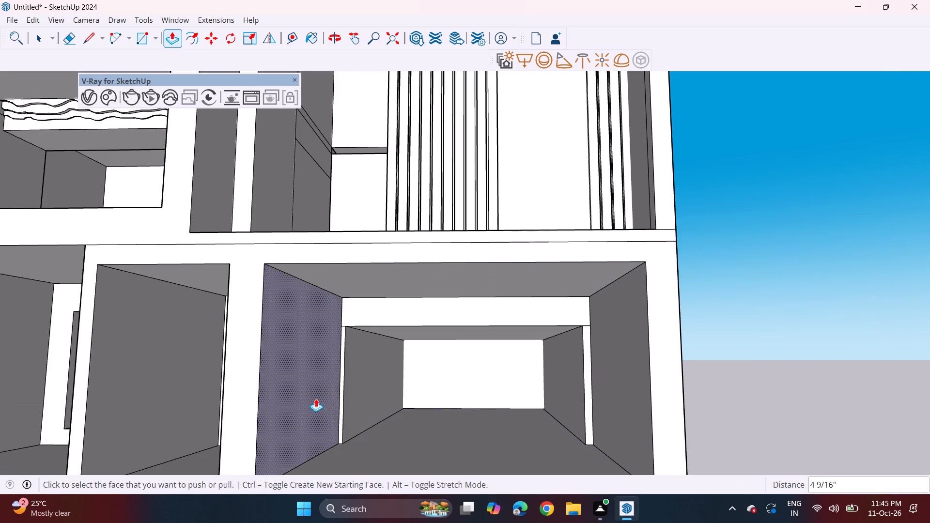
pyautogui.click(353, 398)
pyautogui.click(356, 398)
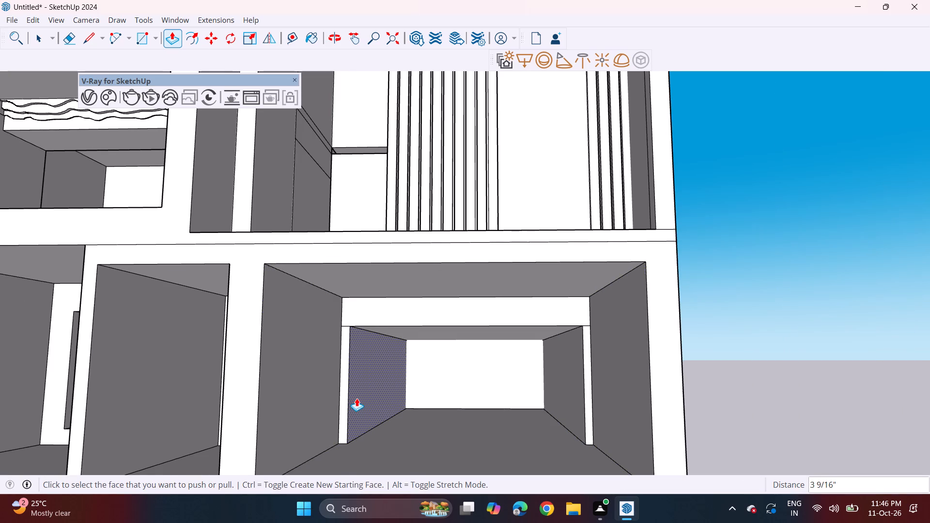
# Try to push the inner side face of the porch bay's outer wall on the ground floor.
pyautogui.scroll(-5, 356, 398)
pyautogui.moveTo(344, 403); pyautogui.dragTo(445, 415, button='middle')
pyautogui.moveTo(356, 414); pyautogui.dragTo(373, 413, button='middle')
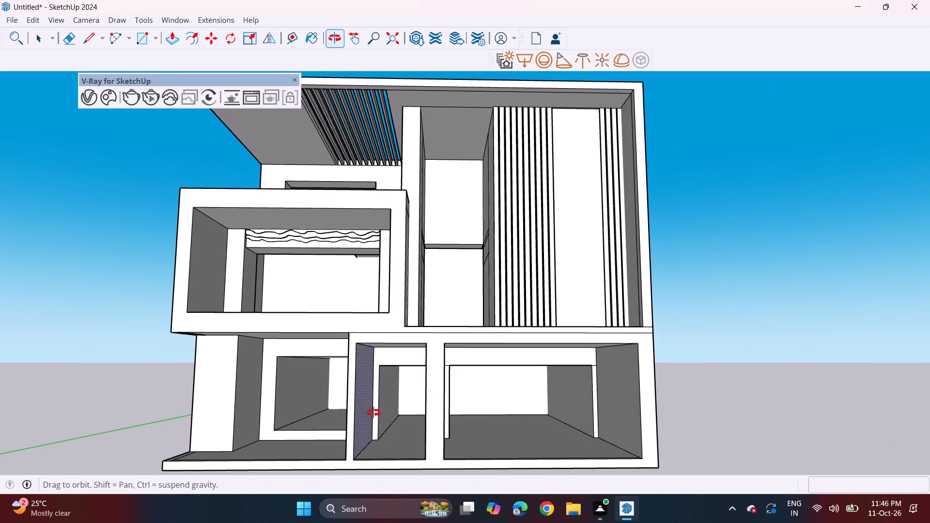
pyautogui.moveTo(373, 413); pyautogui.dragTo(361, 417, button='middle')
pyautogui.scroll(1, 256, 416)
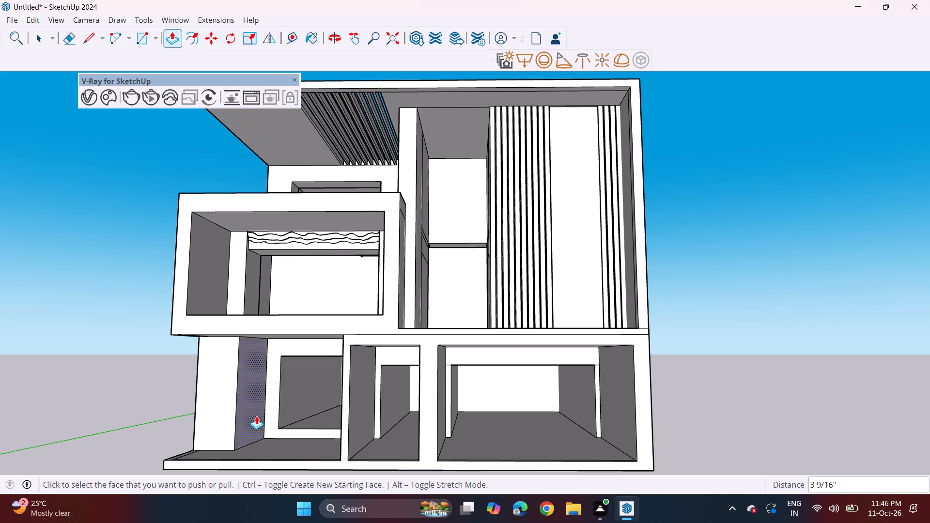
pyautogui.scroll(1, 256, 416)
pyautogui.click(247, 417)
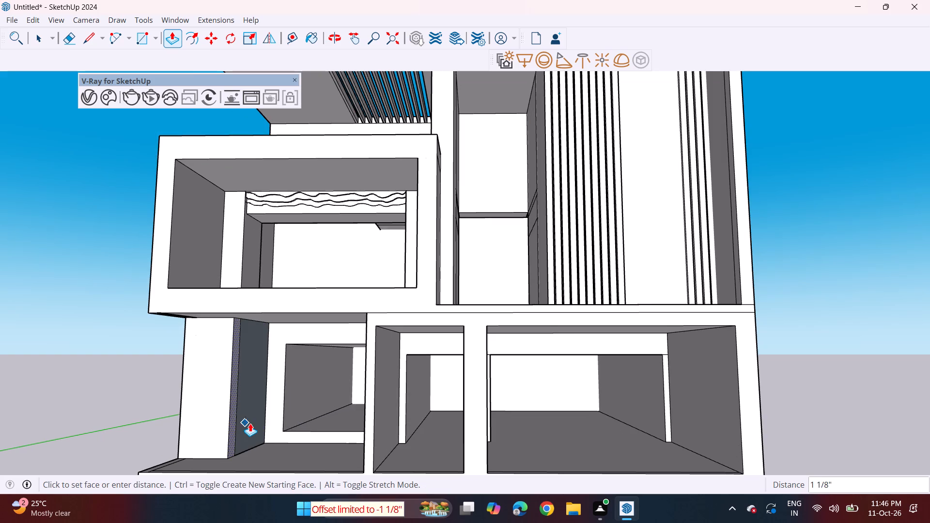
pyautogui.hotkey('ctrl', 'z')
# Push the outer jamb of the porch bay's rear opening outward 9 13/16" and pull it back inward 9 7/16".
pyautogui.scroll(-2, 293, 376)
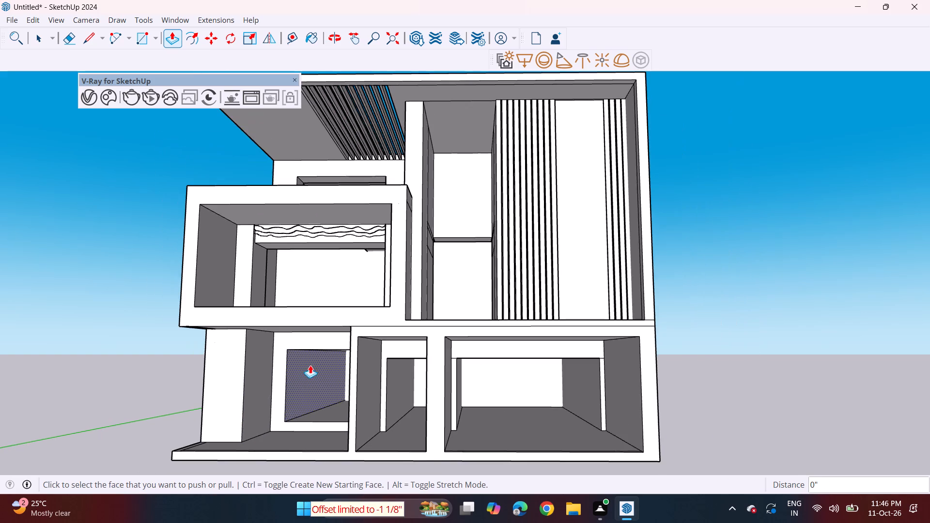
pyautogui.moveTo(310, 363); pyautogui.dragTo(238, 364, button='middle')
pyautogui.scroll(-2, 230, 352)
pyautogui.keyDown('shift'); pyautogui.moveTo(221, 362); pyautogui.dragTo(293, 371, button='middle'); pyautogui.keyUp('shift')
pyautogui.moveTo(293, 370); pyautogui.dragTo(308, 376, button='middle')
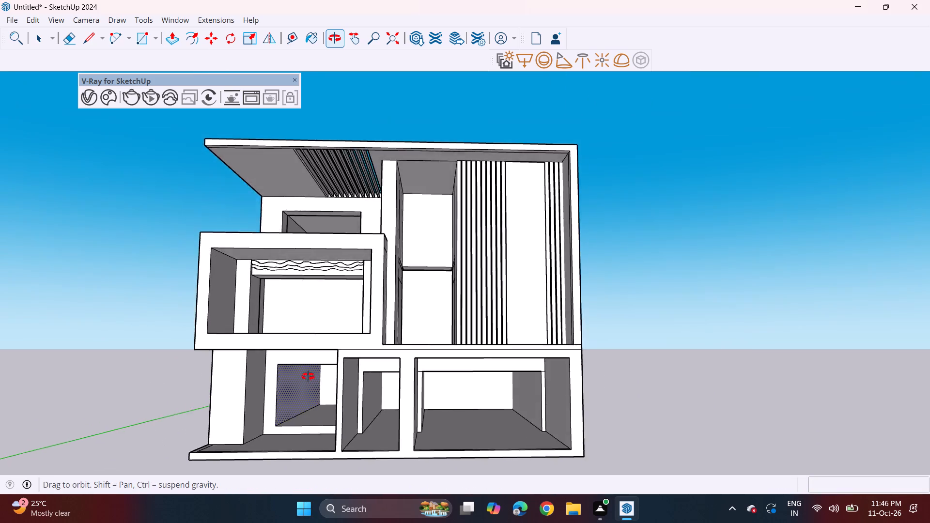
pyautogui.moveTo(308, 376); pyautogui.dragTo(304, 369, button='middle')
pyautogui.scroll(2, 289, 388)
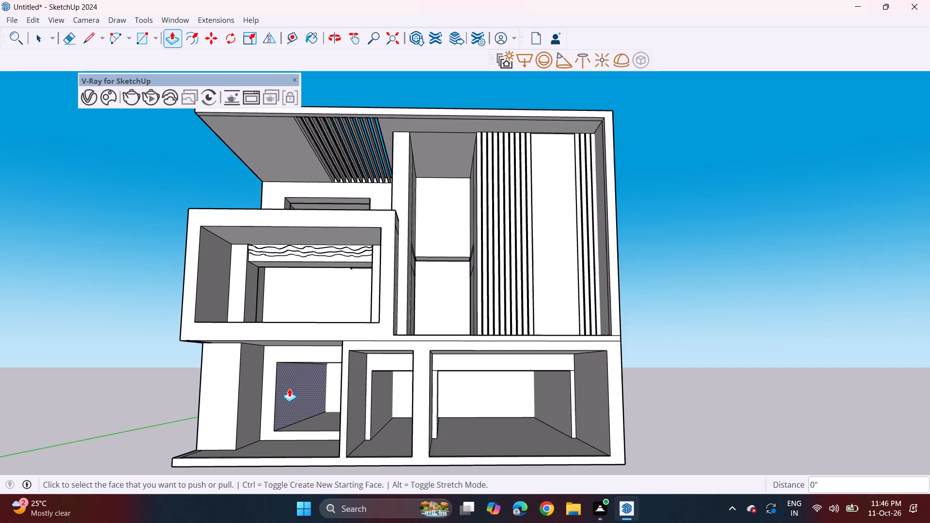
pyautogui.click(289, 388)
pyautogui.click(281, 387)
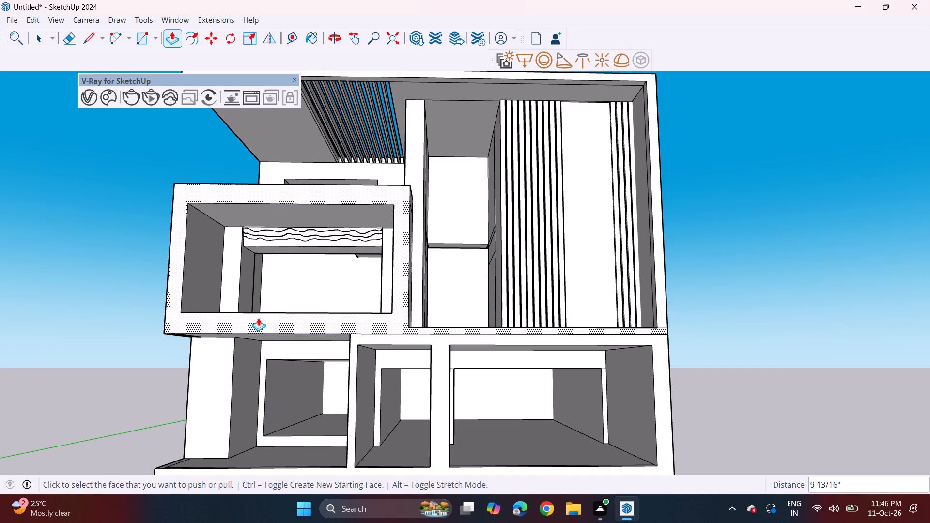
pyautogui.click(274, 382)
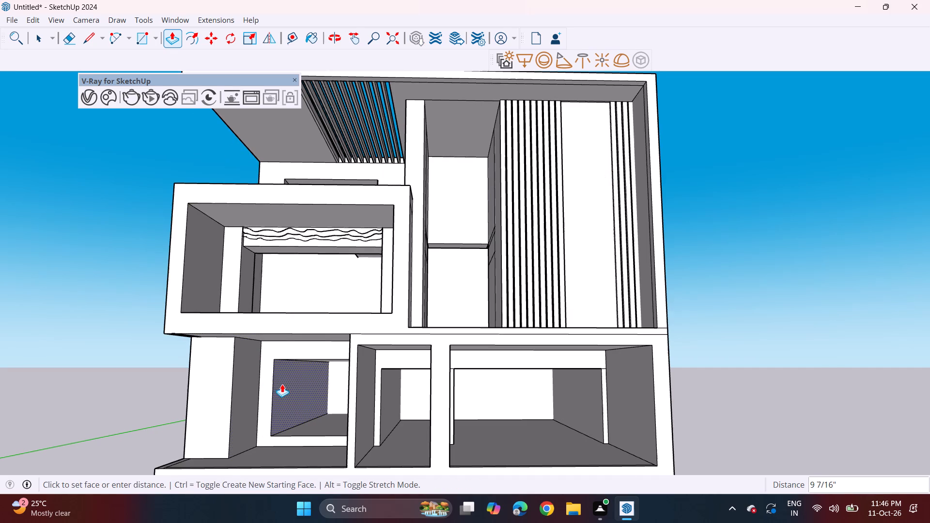
pyautogui.click(282, 384)
# Examine the front facade, the ground-floor bays and the roof overhang from several angles.
pyautogui.scroll(-2, 335, 376)
pyautogui.moveTo(321, 378); pyautogui.dragTo(281, 389, button='middle')
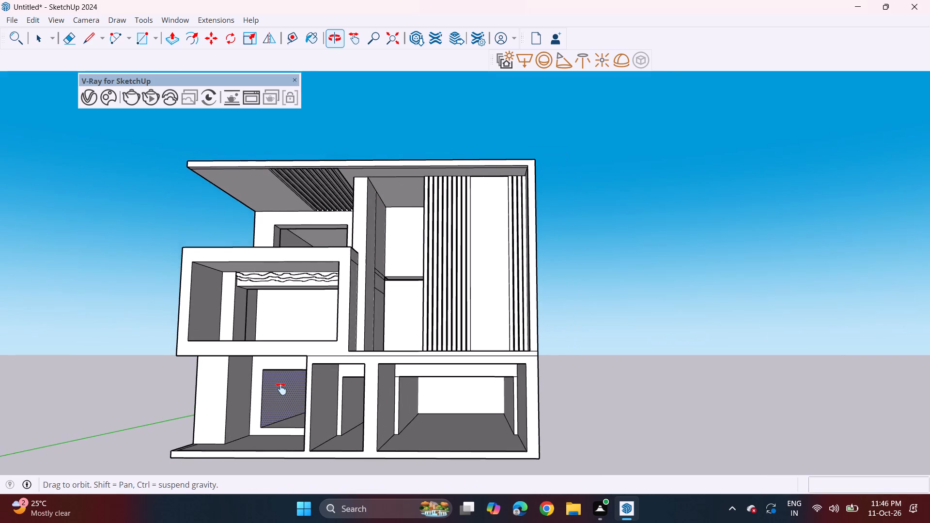
pyautogui.moveTo(281, 389); pyautogui.dragTo(306, 394, button='middle')
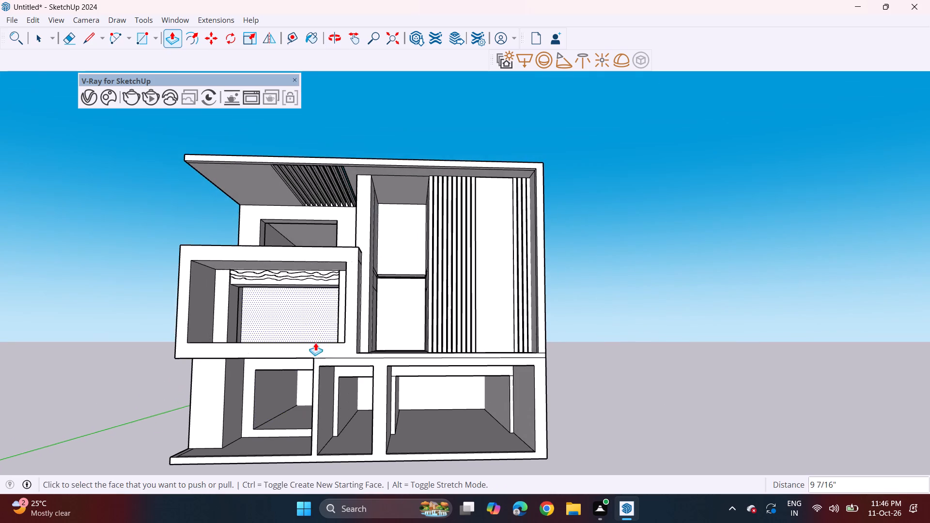
pyautogui.moveTo(317, 335); pyautogui.dragTo(358, 278, button='middle')
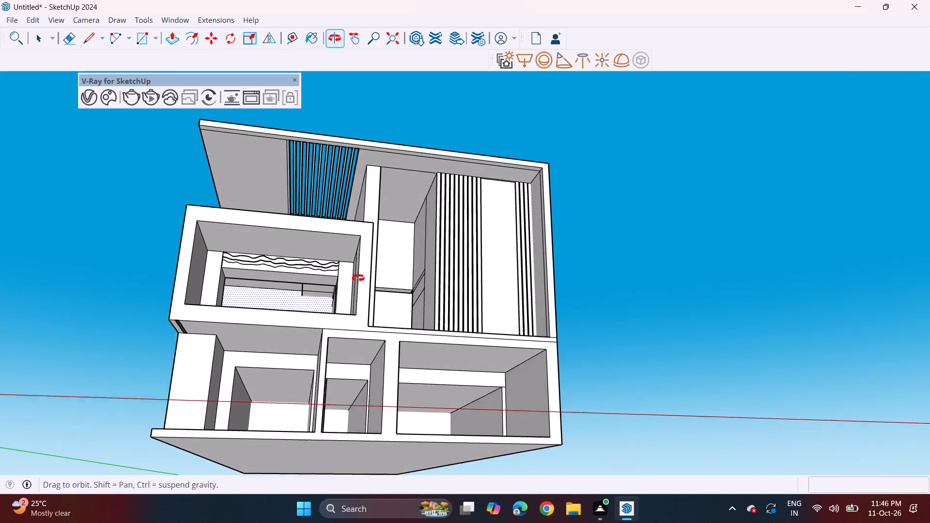
pyautogui.moveTo(358, 278); pyautogui.dragTo(324, 300, button='middle')
pyautogui.moveTo(324, 300); pyautogui.dragTo(318, 312, button='middle')
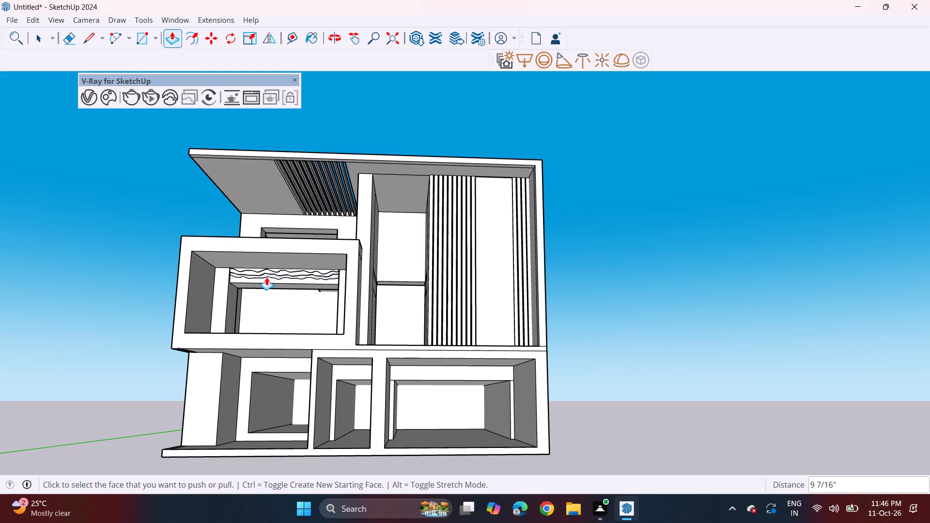
pyautogui.moveTo(236, 212); pyautogui.dragTo(257, 215, button='middle')
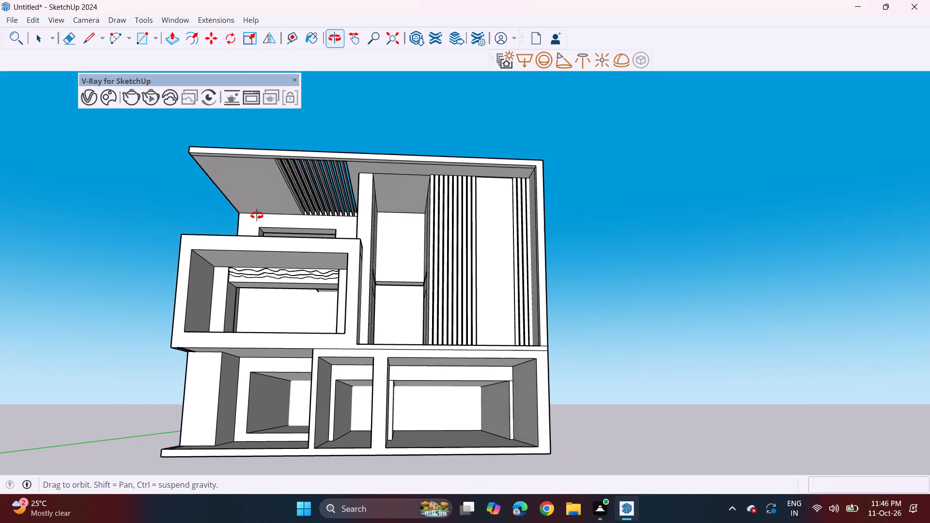
pyautogui.moveTo(257, 215); pyautogui.dragTo(277, 219, button='middle')
pyautogui.scroll(4, 282, 198)
pyautogui.scroll(-2, 172, 161)
# Draw a line about 21' 6 7/8" long on the roof overhang's underside, from its front border to the wall beside the outer edge.
pyautogui.keyDown('shift'); pyautogui.moveTo(190, 163); pyautogui.dragTo(223, 250, button='middle'); pyautogui.keyUp('shift')
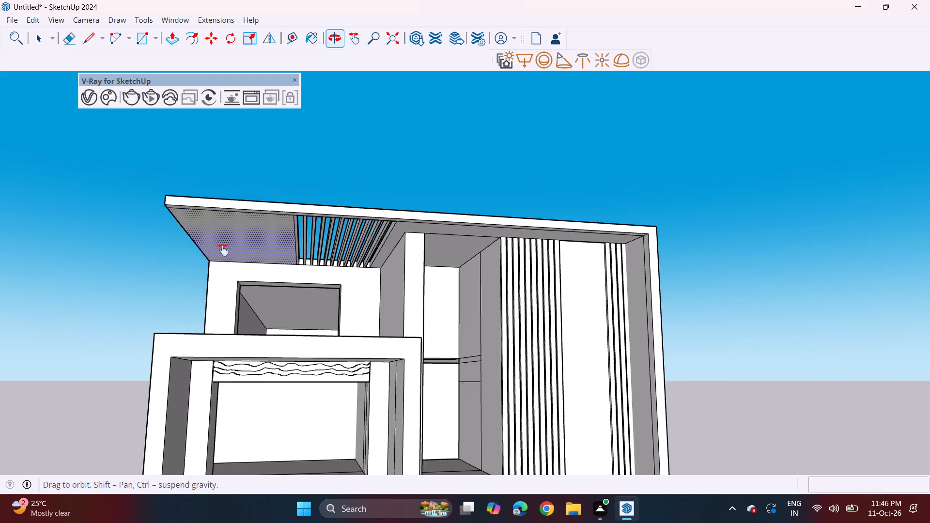
pyautogui.keyDown('shift'); pyautogui.moveTo(223, 250); pyautogui.dragTo(223, 250, button='middle'); pyautogui.keyUp('shift')
pyautogui.click(85, 42)
pyautogui.moveTo(170, 244); pyautogui.dragTo(167, 211, button='middle')
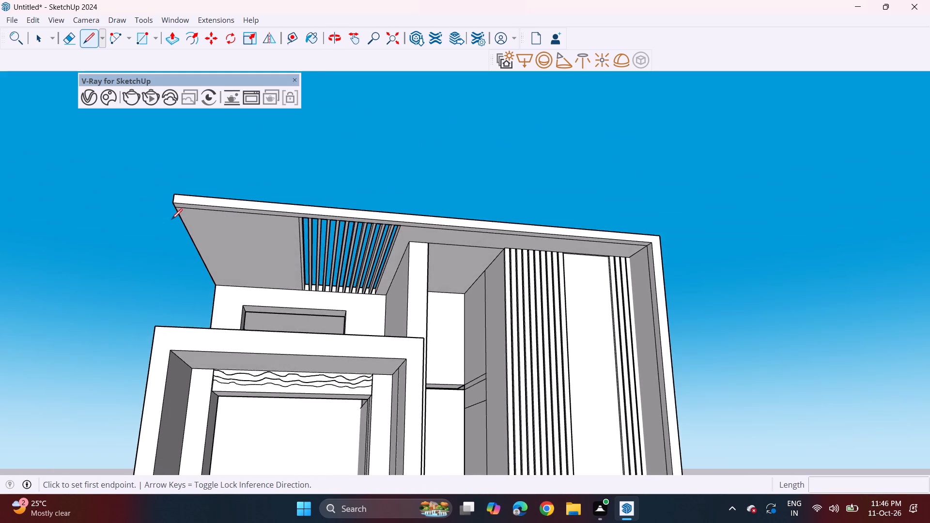
pyautogui.scroll(3, 171, 219)
pyautogui.click(192, 199)
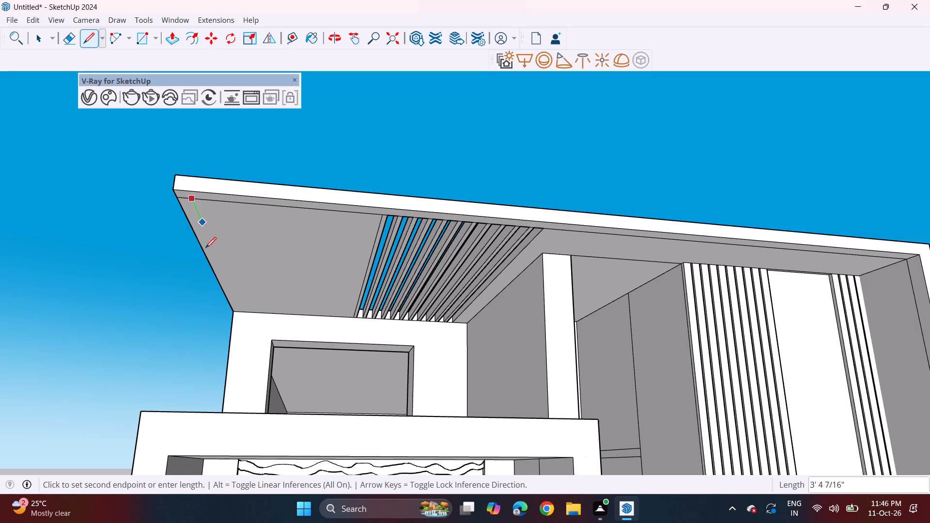
pyautogui.click(241, 313)
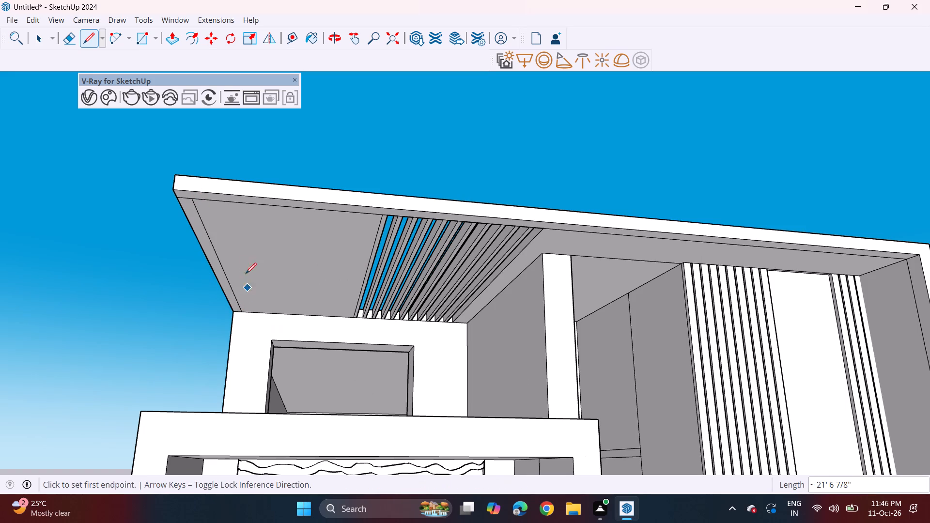
pyautogui.click(76, 34)
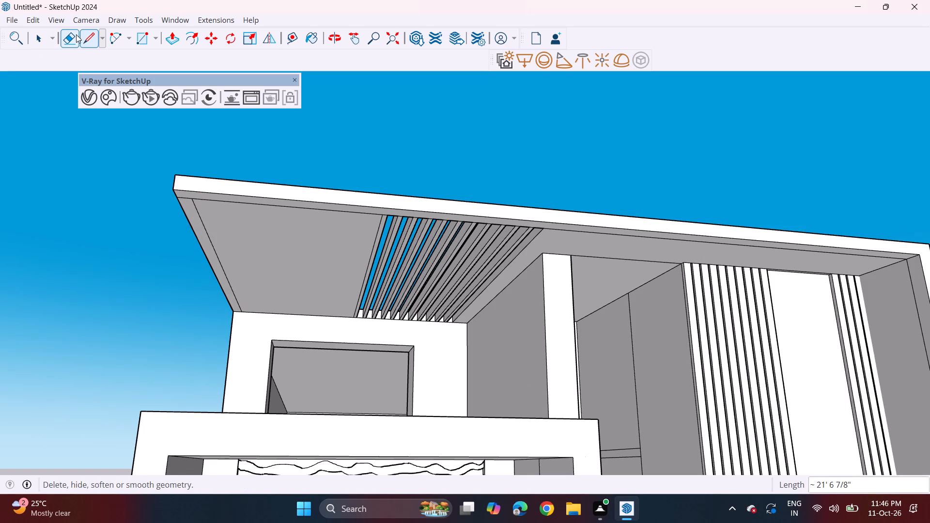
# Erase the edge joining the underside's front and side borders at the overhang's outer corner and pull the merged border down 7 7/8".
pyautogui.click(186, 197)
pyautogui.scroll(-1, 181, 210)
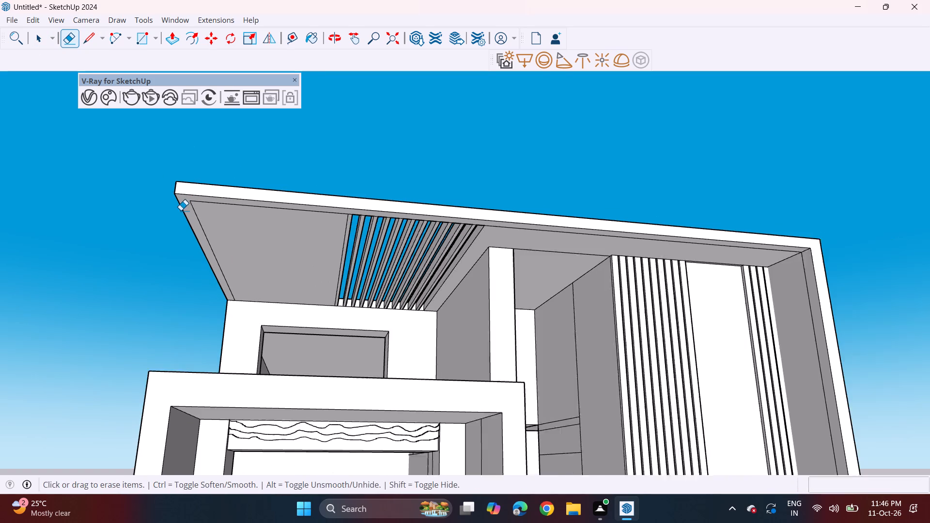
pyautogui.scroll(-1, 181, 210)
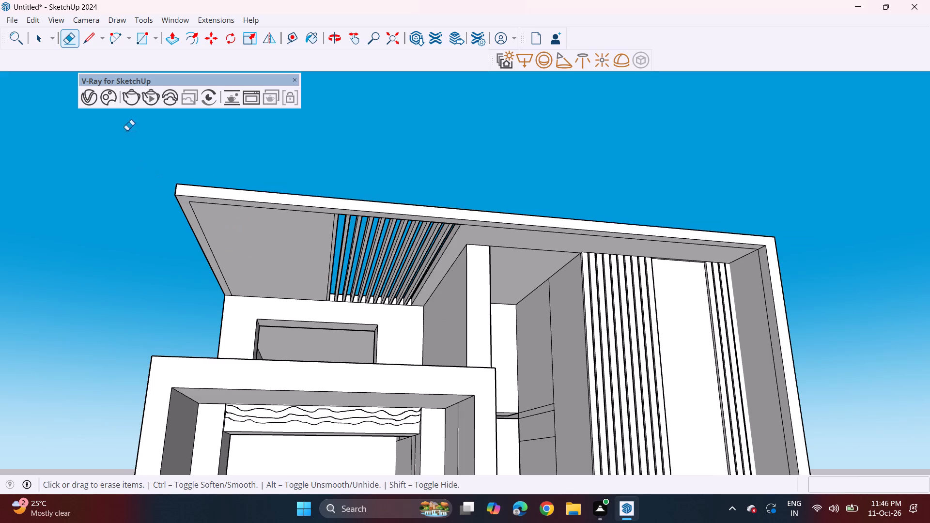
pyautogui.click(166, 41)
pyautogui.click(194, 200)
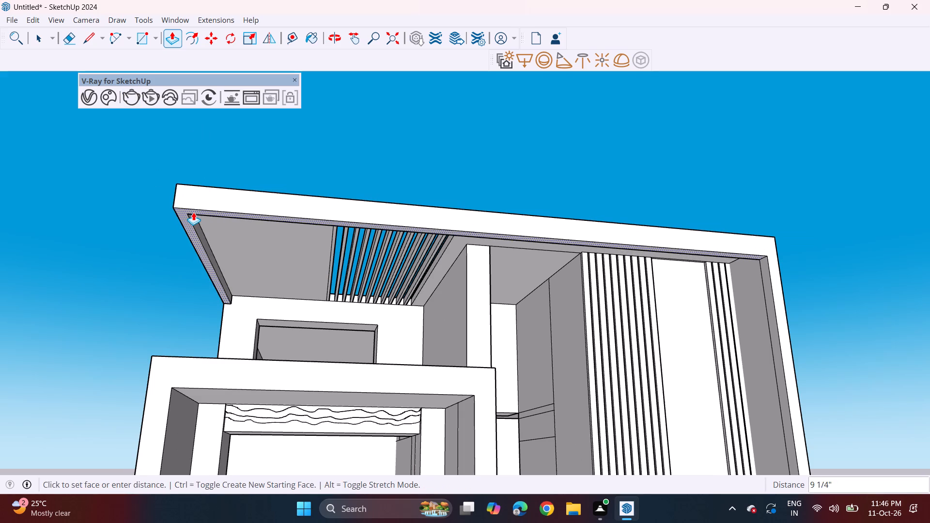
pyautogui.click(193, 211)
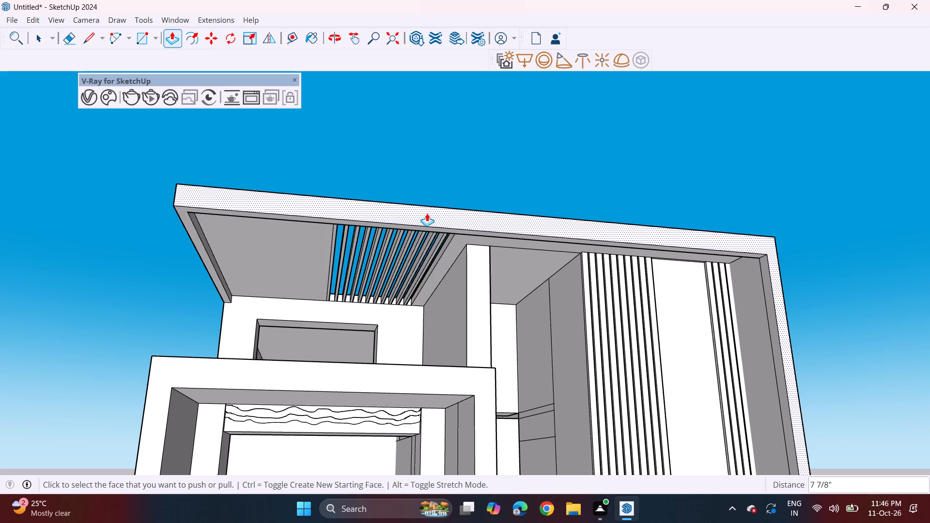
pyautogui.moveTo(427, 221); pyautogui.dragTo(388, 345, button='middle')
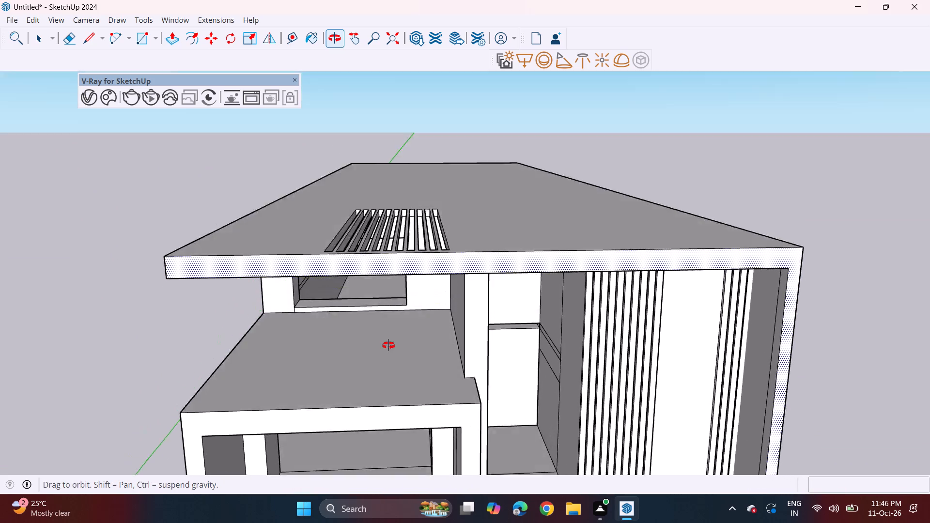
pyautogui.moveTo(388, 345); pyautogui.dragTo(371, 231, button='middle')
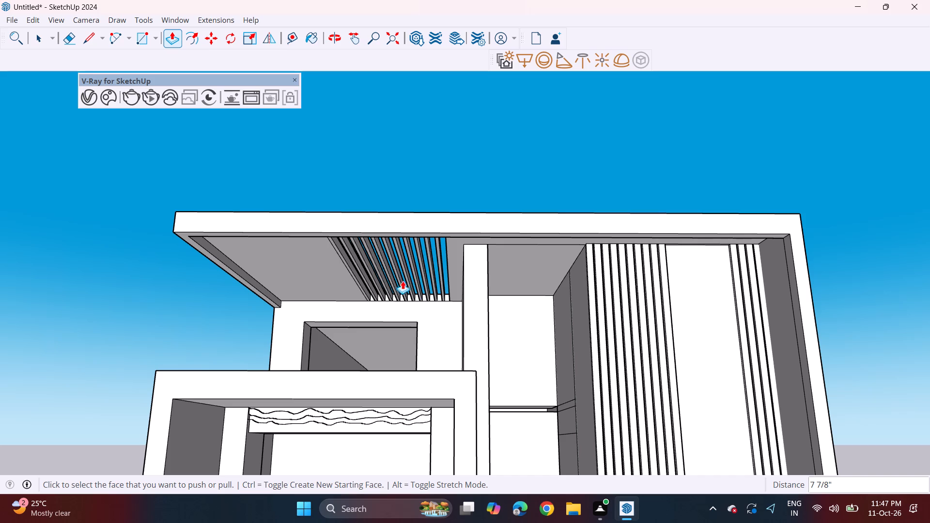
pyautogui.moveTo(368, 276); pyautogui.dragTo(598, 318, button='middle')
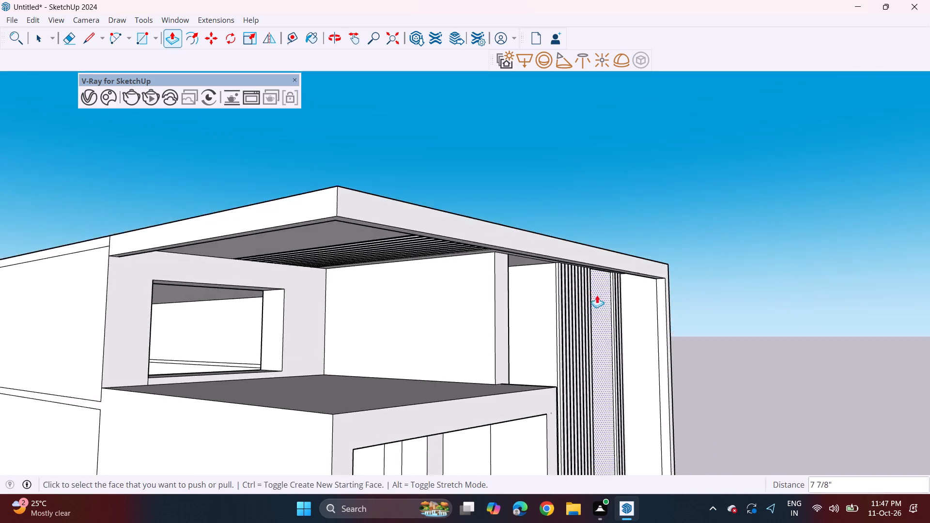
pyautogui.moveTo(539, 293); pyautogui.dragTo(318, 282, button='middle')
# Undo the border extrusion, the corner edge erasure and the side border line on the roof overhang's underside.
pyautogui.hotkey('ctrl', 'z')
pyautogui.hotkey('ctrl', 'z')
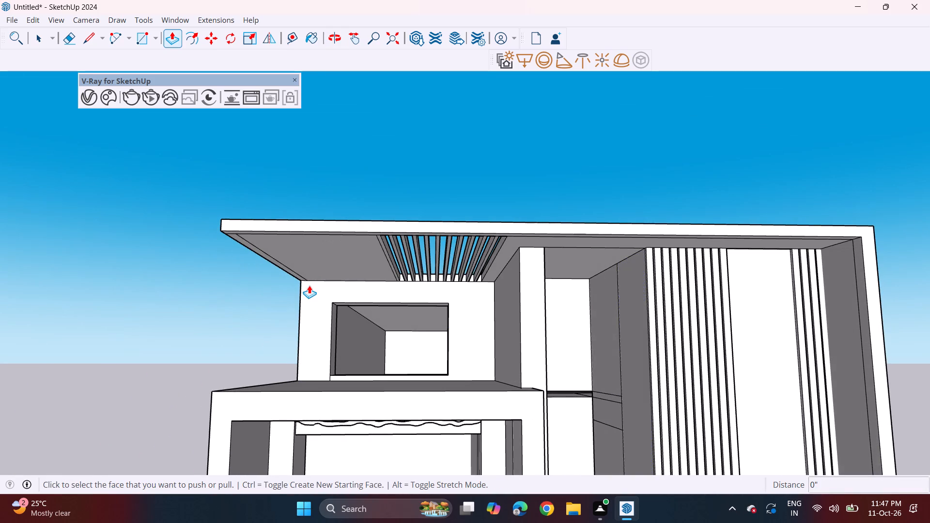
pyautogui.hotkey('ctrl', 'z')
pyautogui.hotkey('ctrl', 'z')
# Draw a vertical line across the overhang's fascia above the dividing wall and continue it about 9 13/16" across the underside's front border.
pyautogui.click(84, 40)
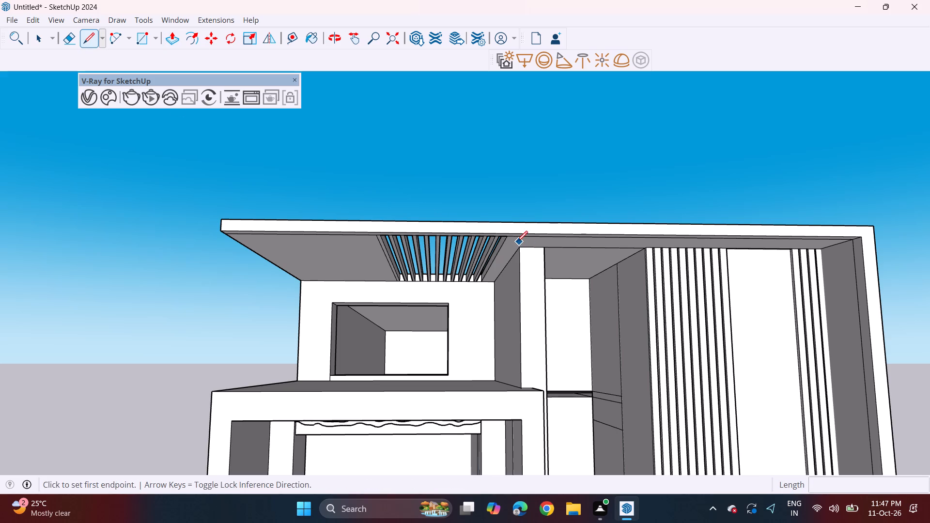
pyautogui.moveTo(521, 230); pyautogui.dragTo(483, 250, button='middle')
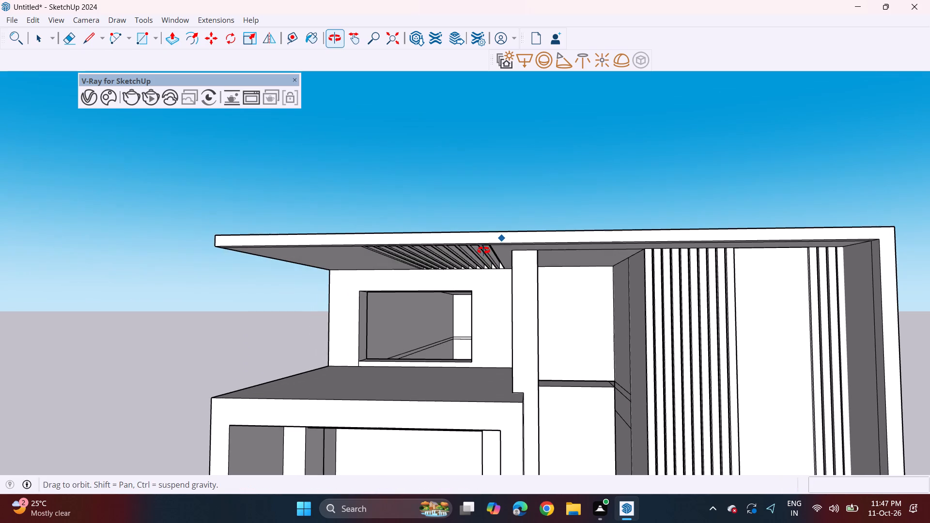
pyautogui.moveTo(483, 250); pyautogui.dragTo(483, 250, button='middle')
pyautogui.click(512, 243)
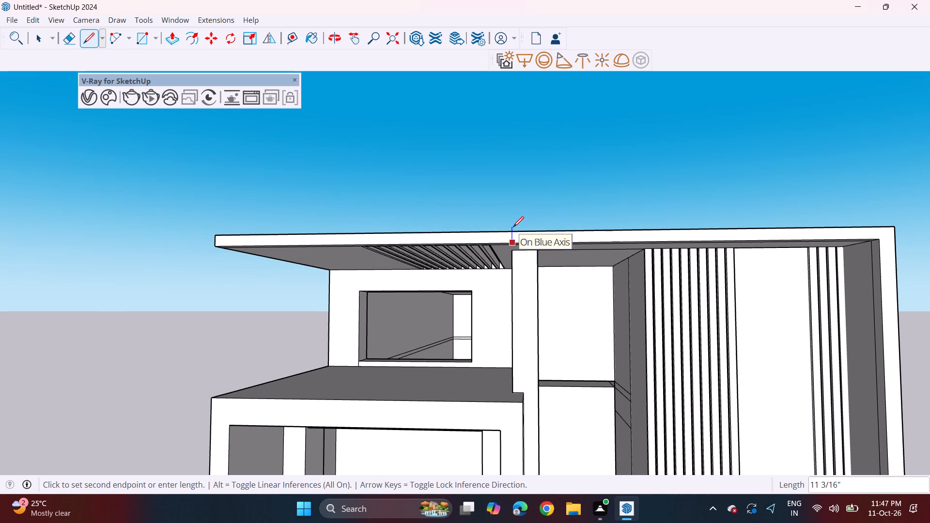
pyautogui.click(513, 229)
pyautogui.moveTo(520, 251); pyautogui.dragTo(523, 182, button='middle')
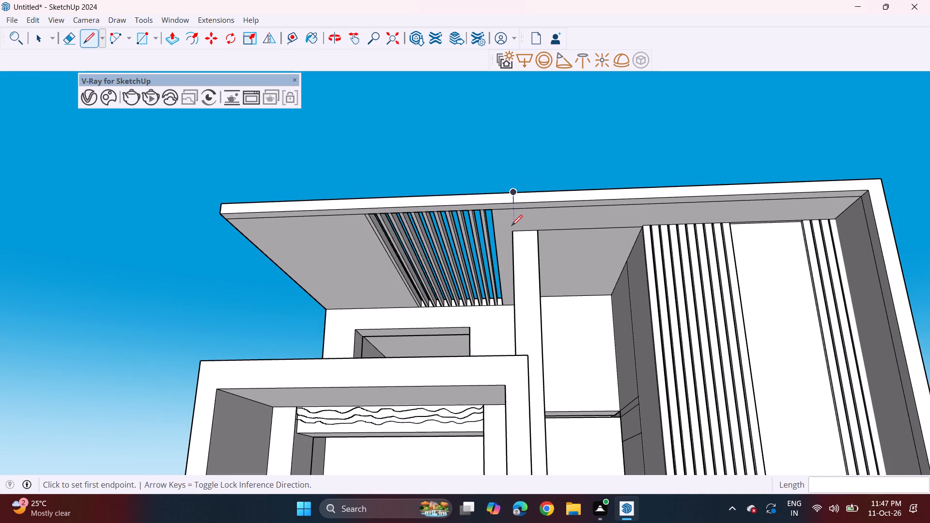
pyautogui.scroll(3, 511, 226)
pyautogui.click(514, 193)
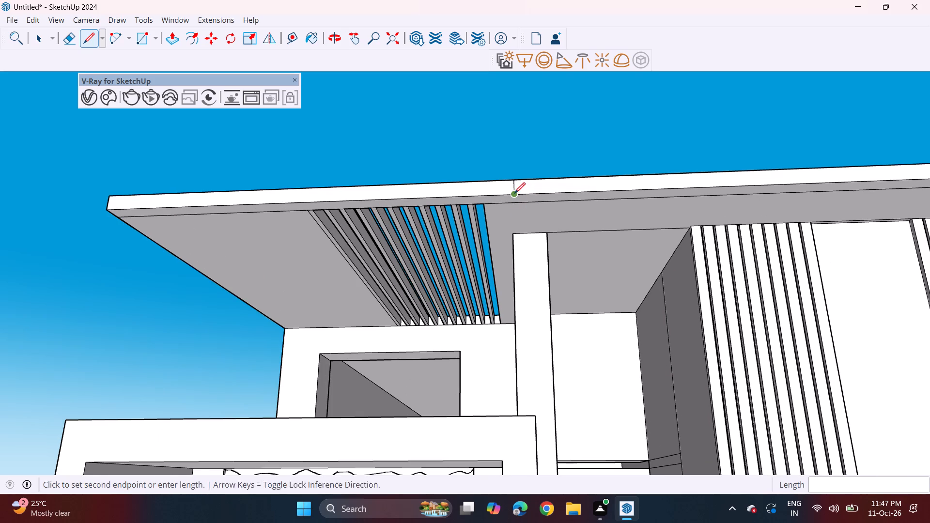
pyautogui.click(514, 203)
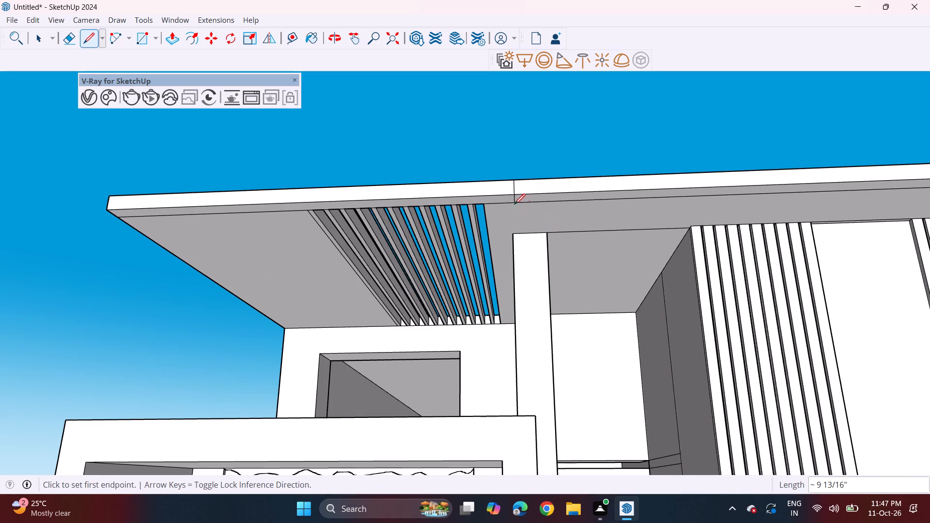
# Draw a line about 3' 6 13/16" long on the overhang's underside from the dividing wall's front top corner to the front border.
pyautogui.moveTo(489, 233); pyautogui.dragTo(680, 224, button='middle')
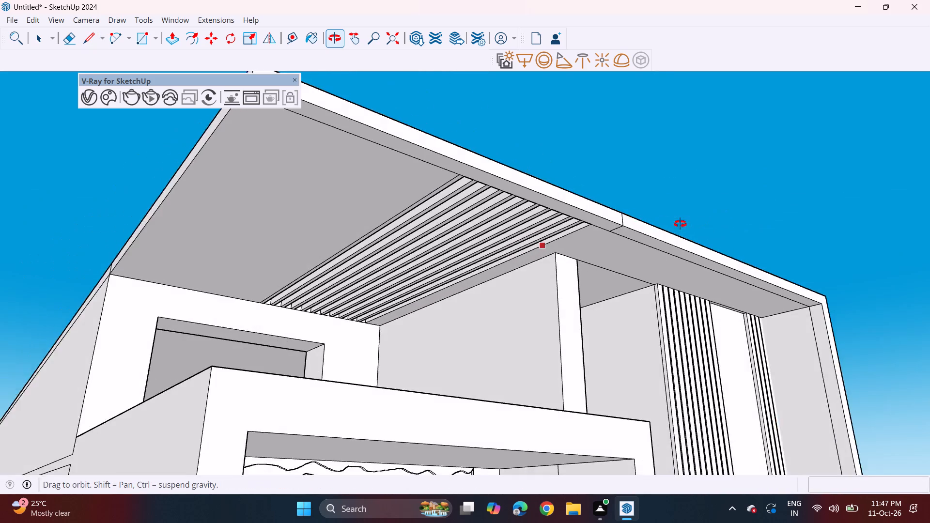
pyautogui.moveTo(680, 224); pyautogui.dragTo(590, 169, button='middle')
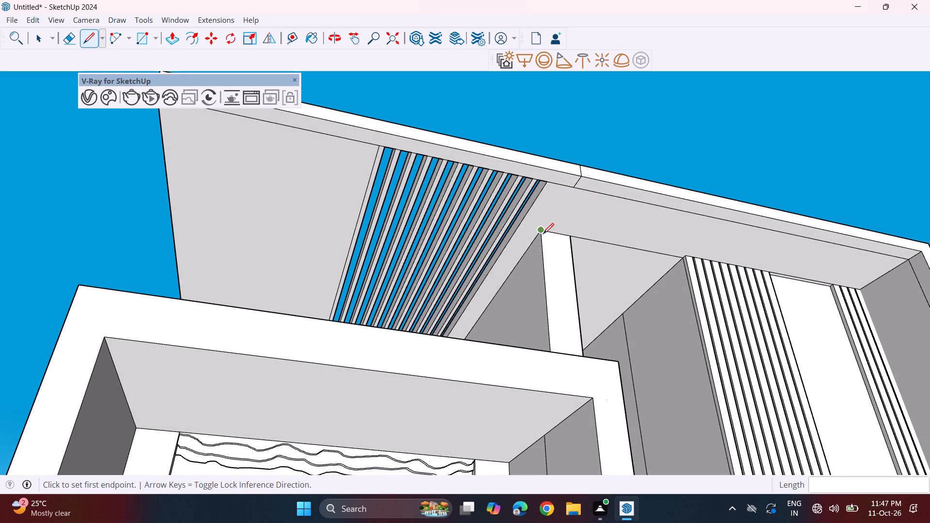
pyautogui.click(542, 233)
pyautogui.moveTo(567, 183); pyautogui.dragTo(707, 222, button='middle')
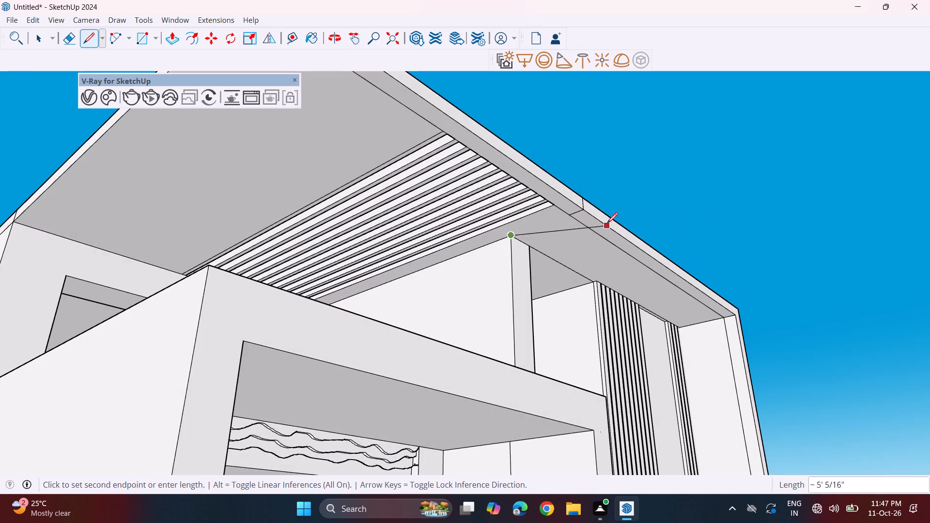
pyautogui.moveTo(439, 210); pyautogui.dragTo(779, 269, button='middle')
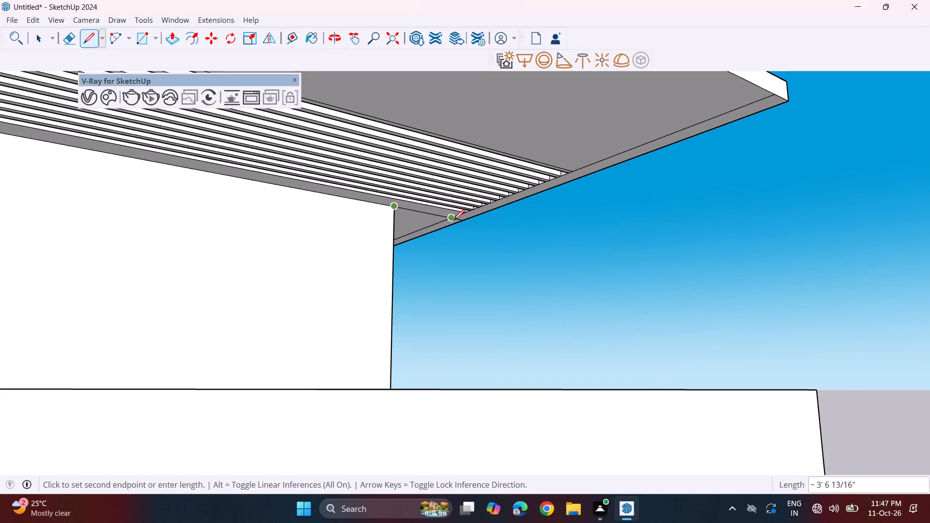
pyautogui.click(455, 219)
pyautogui.moveTo(473, 212); pyautogui.dragTo(397, 200, button='middle')
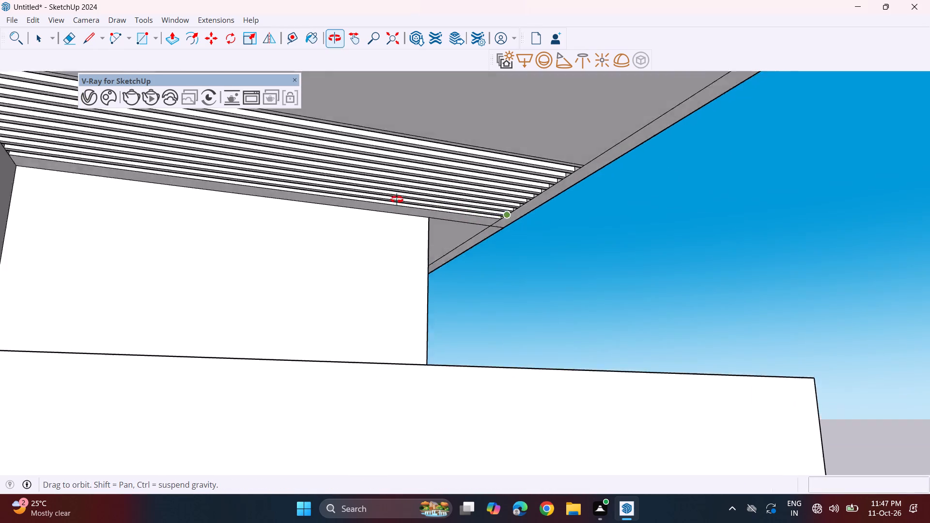
pyautogui.moveTo(397, 200); pyautogui.dragTo(253, 222, button='middle')
pyautogui.moveTo(701, 121); pyautogui.dragTo(368, 188, button='middle')
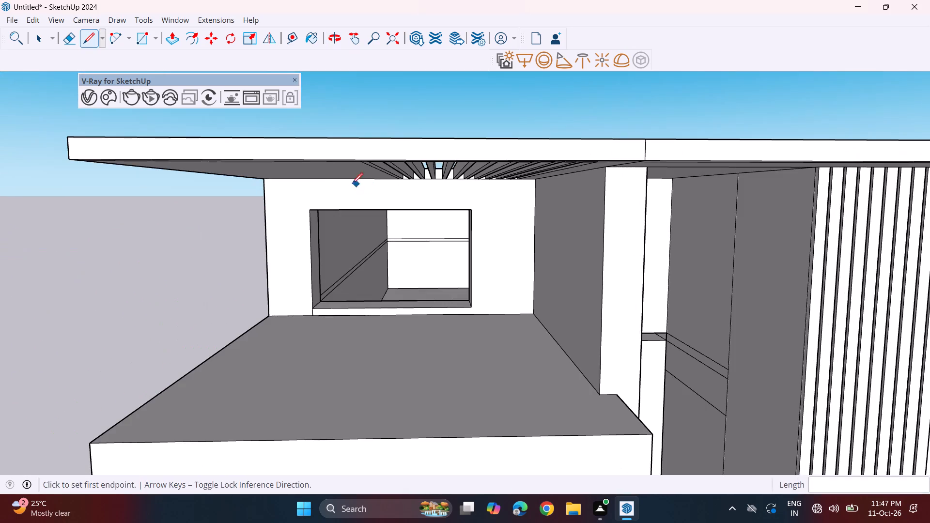
# Push the fascia segment over the terrace back about 9 13/16", up to the front ends of the slats.
pyautogui.click(174, 45)
pyautogui.click(446, 153)
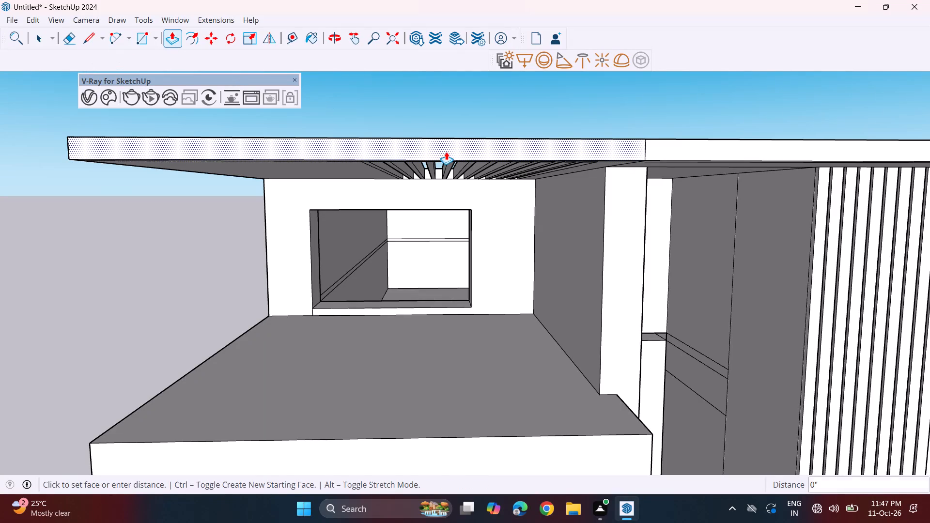
pyautogui.moveTo(462, 171); pyautogui.dragTo(765, 247, button='middle')
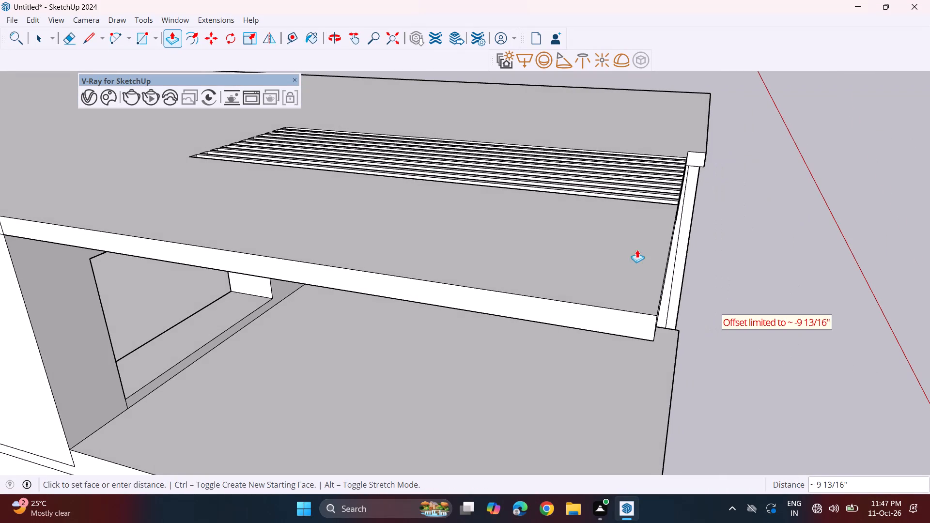
pyautogui.click(604, 248)
# Push the front face of the overhang's solid part beside the slats back 4' 5 7/16".
pyautogui.moveTo(516, 215); pyautogui.dragTo(413, 200, button='middle')
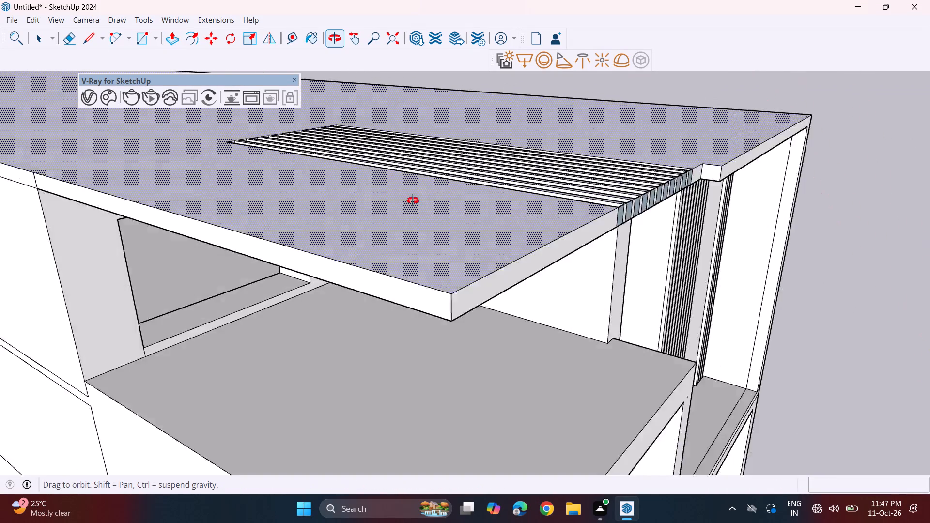
pyautogui.moveTo(413, 200); pyautogui.dragTo(139, 169, button='middle')
pyautogui.moveTo(311, 198); pyautogui.dragTo(584, 257, button='middle')
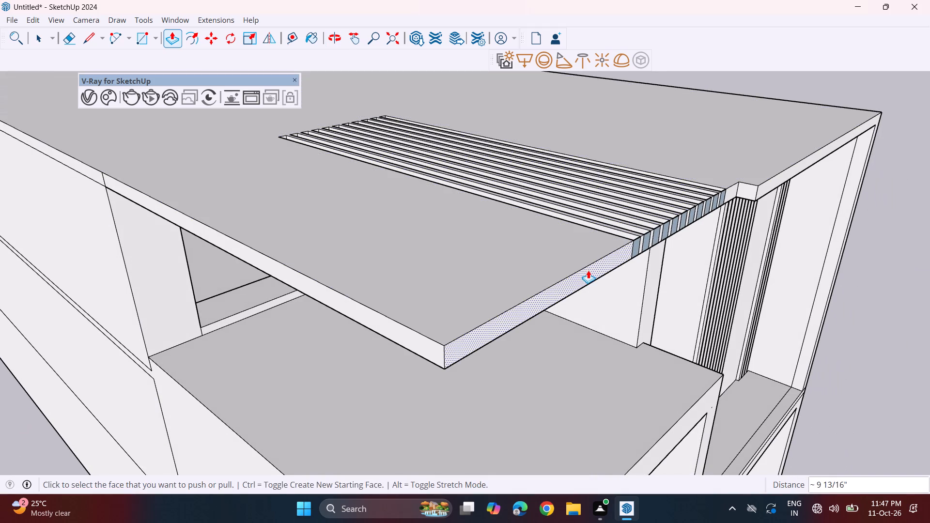
pyautogui.click(588, 270)
pyautogui.click(482, 228)
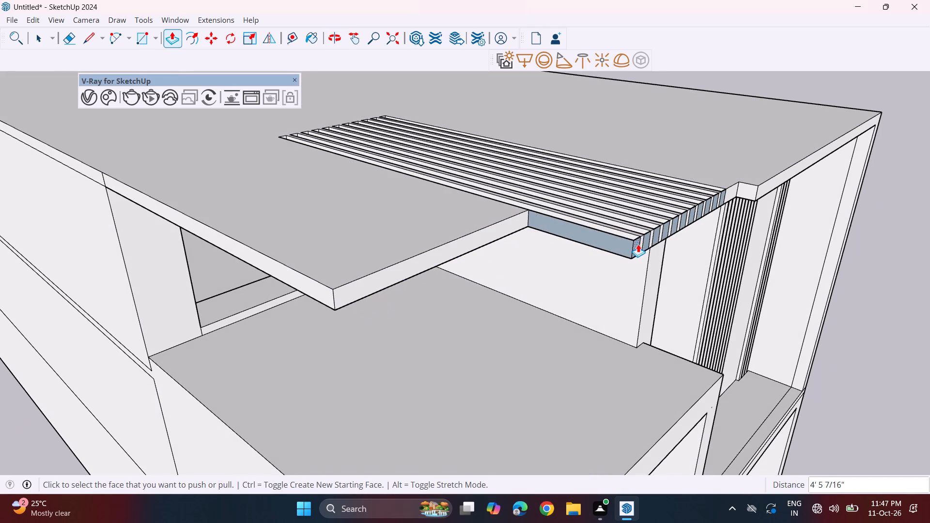
# Push the two outermost blue faces at the front of the slatted section back 4' 5 7/16" each.
pyautogui.doubleClick(634, 246)
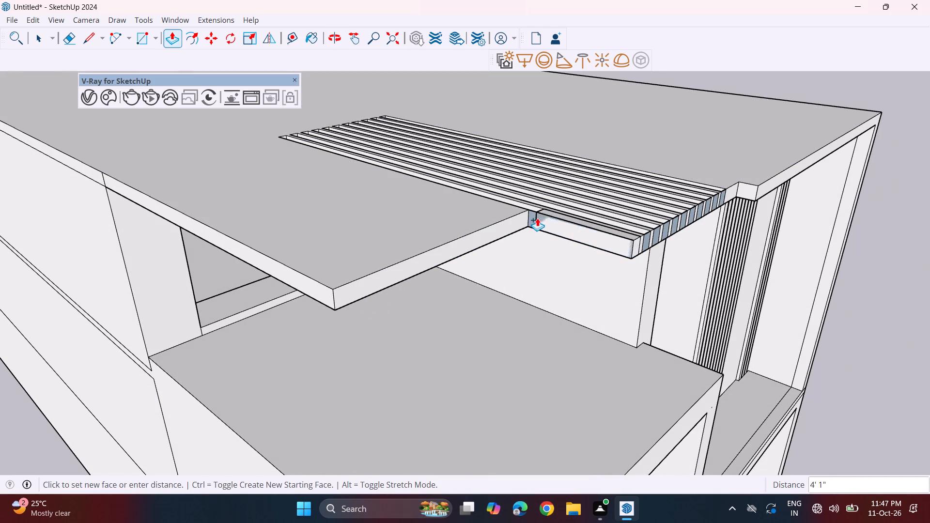
pyautogui.hotkey('ctrl', 'z')
pyautogui.scroll(4, 678, 269)
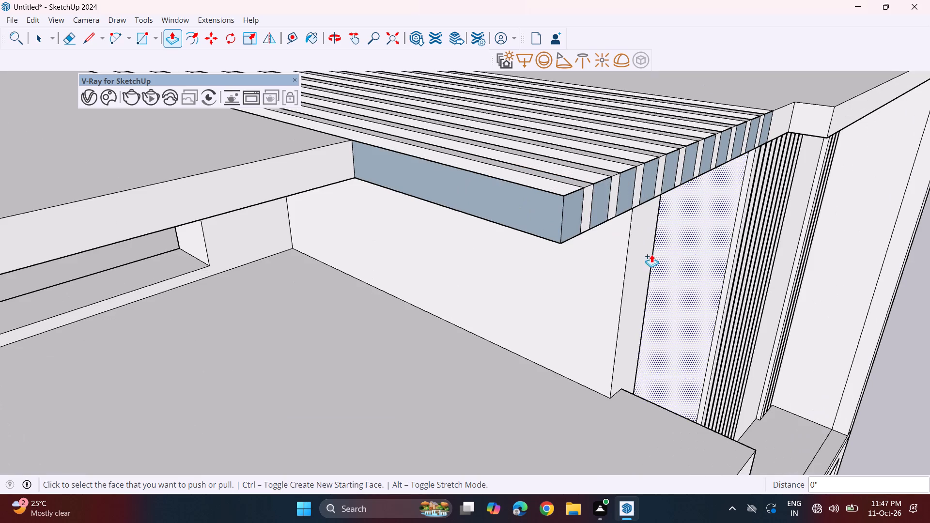
pyautogui.click(574, 215)
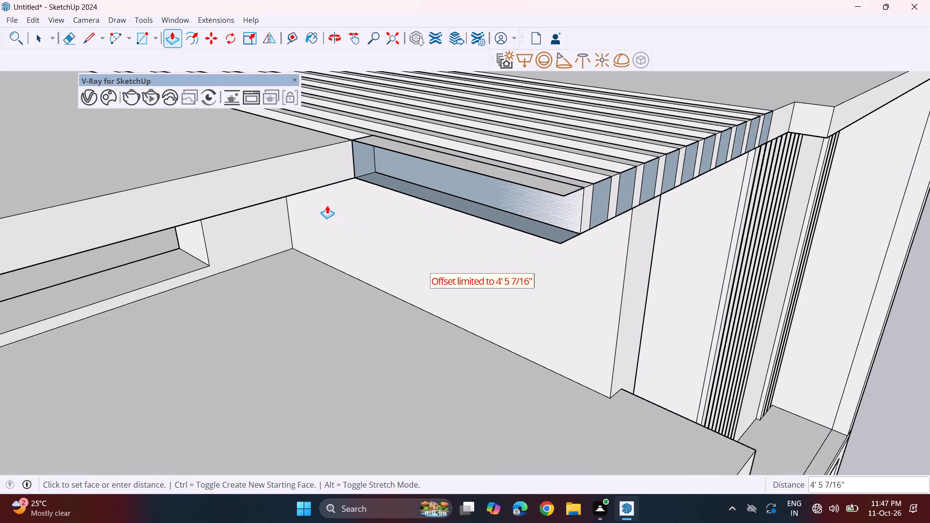
pyautogui.click(327, 204)
pyautogui.click(598, 206)
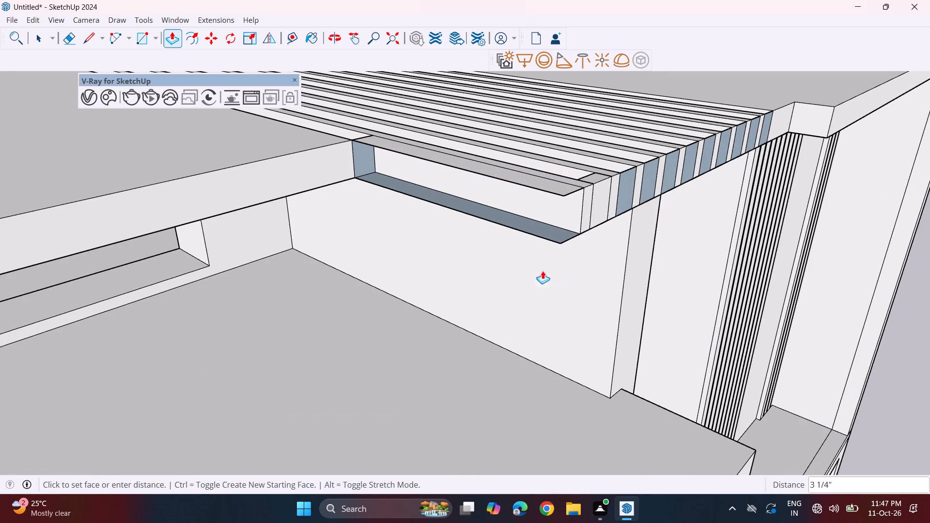
pyautogui.click(340, 175)
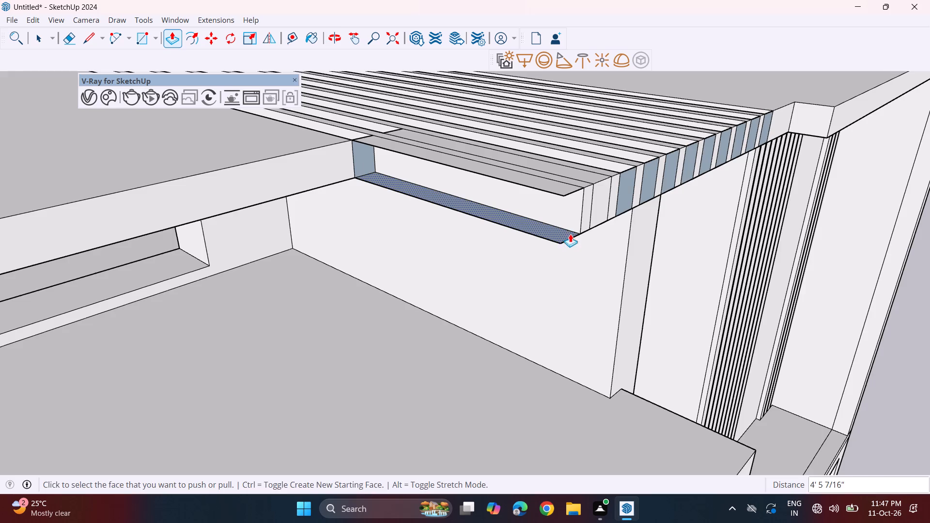
pyautogui.moveTo(570, 232); pyautogui.dragTo(682, 187, button='middle')
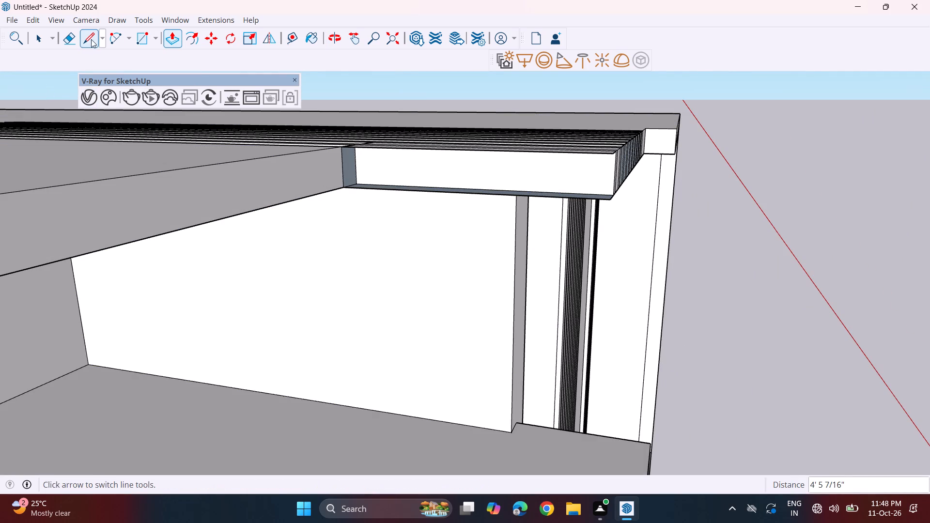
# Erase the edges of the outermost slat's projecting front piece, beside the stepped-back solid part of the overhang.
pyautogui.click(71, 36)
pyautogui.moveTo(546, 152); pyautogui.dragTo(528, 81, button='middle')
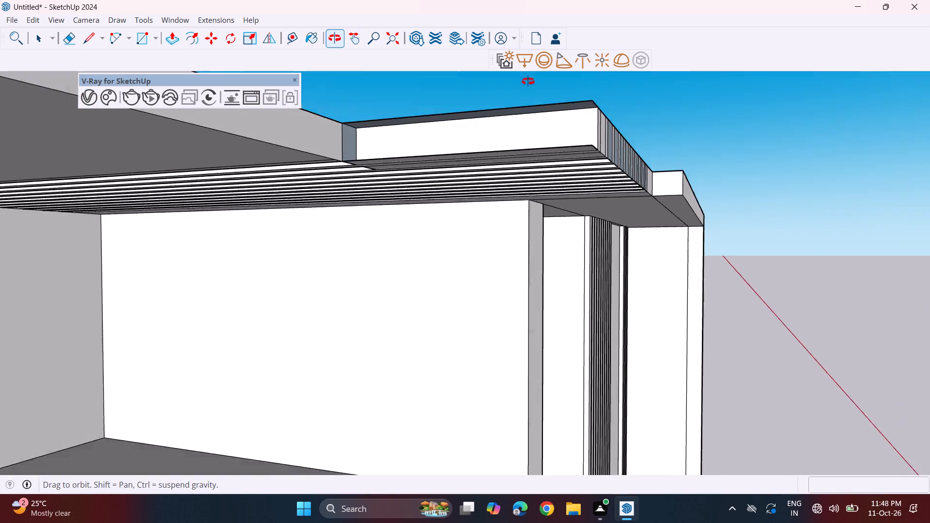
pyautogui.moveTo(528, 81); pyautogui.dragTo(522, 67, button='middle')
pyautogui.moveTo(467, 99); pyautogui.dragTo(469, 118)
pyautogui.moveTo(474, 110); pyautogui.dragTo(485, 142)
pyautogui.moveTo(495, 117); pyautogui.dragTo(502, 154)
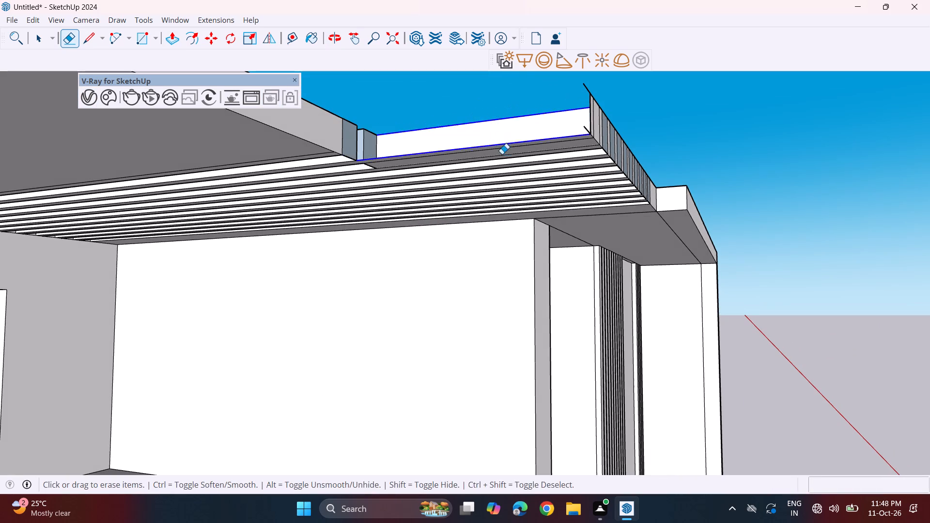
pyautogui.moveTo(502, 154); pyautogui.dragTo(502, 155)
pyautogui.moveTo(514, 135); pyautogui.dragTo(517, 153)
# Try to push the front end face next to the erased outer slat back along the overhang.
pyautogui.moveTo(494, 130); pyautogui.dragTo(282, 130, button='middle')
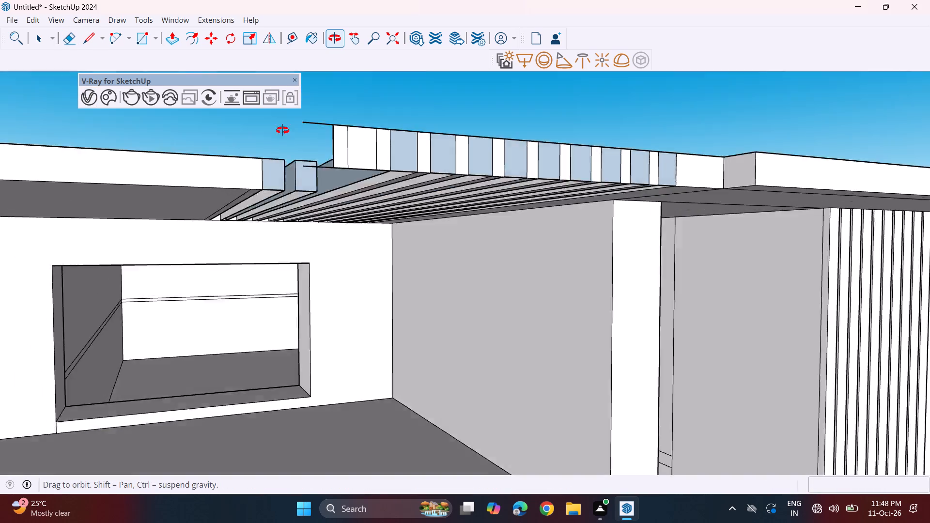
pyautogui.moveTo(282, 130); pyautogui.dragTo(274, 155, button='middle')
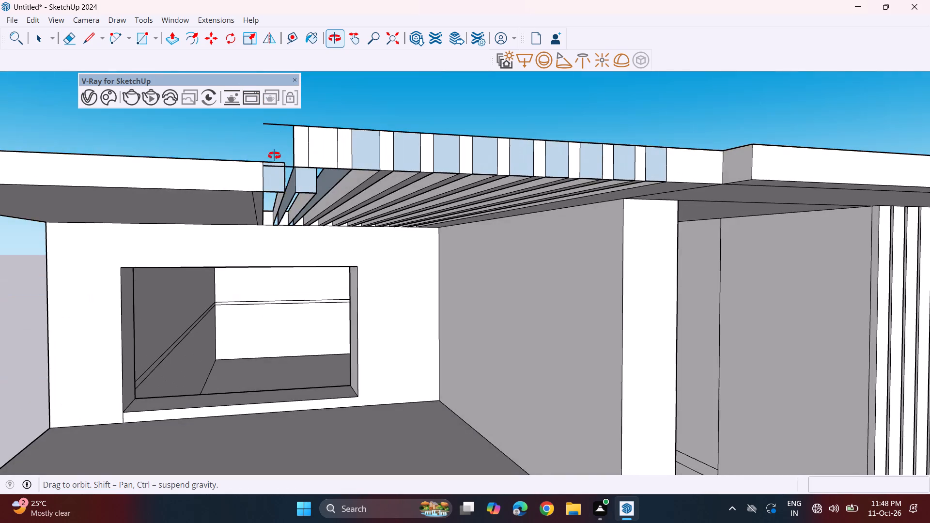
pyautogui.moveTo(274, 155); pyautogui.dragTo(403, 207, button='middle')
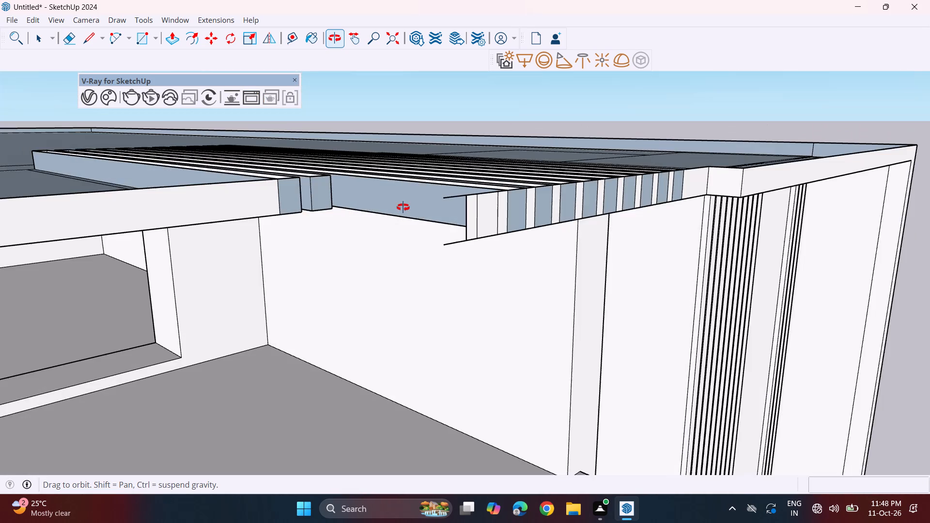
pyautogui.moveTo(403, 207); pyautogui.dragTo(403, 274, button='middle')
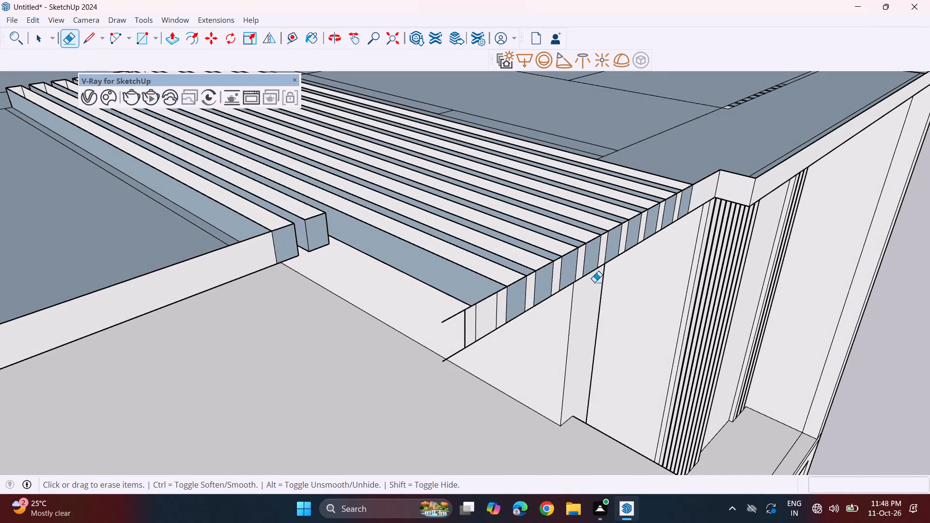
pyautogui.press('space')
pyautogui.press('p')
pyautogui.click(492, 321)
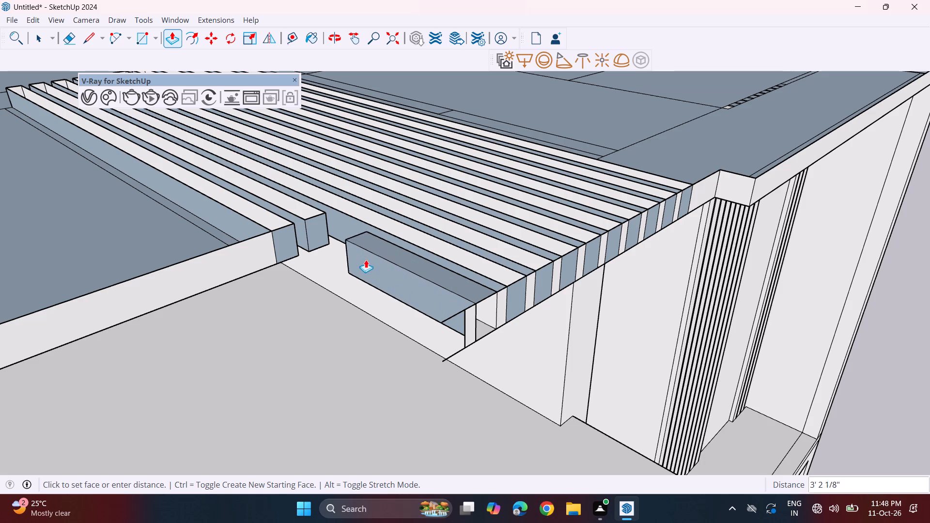
# Undo the slat edge erasures and front push-backs until the overhang's front fascia runs uncut over the terrace.
pyautogui.hotkey('ctrl', 'z')
pyautogui.hotkey('ctrl', 'z')
pyautogui.hotkey('ctrl', 'z')
pyautogui.hotkey('ctrl', 'z')
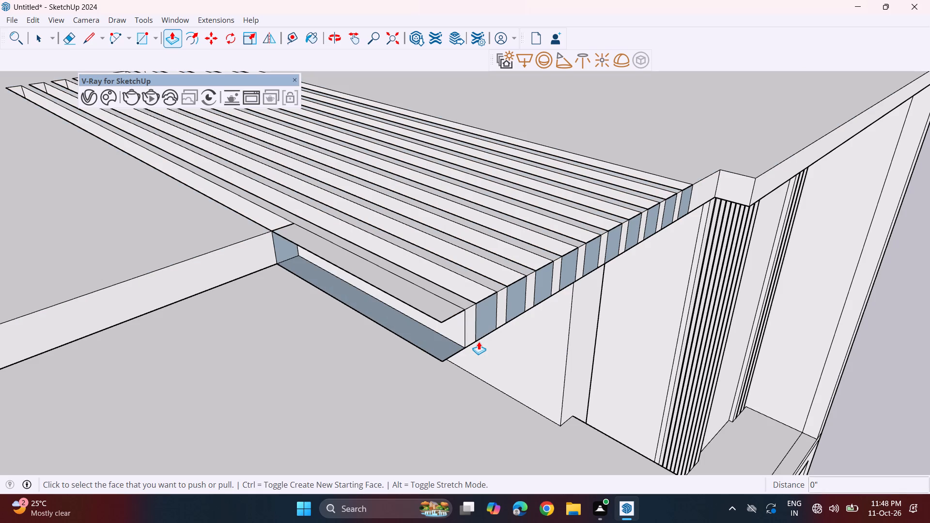
pyautogui.hotkey('ctrl', 'z')
pyautogui.hotkey('ctrl', 'z')
pyautogui.hotkey('ctrl', 'z')
pyautogui.hotkey('ctrl', 'z')
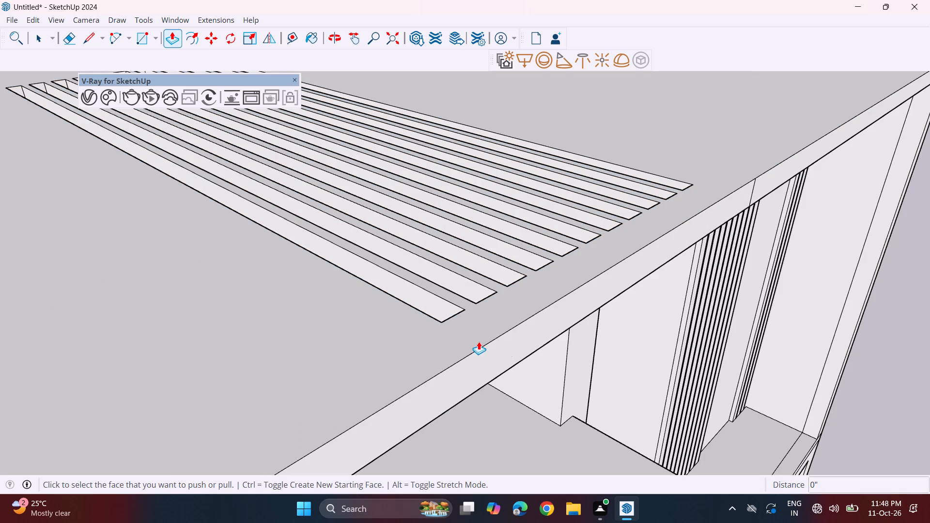
# Undo further back through the slot cuts in the roof overhang above the terrace.
pyautogui.moveTo(660, 308); pyautogui.dragTo(444, 191, button='middle')
pyautogui.scroll(-6, 434, 193)
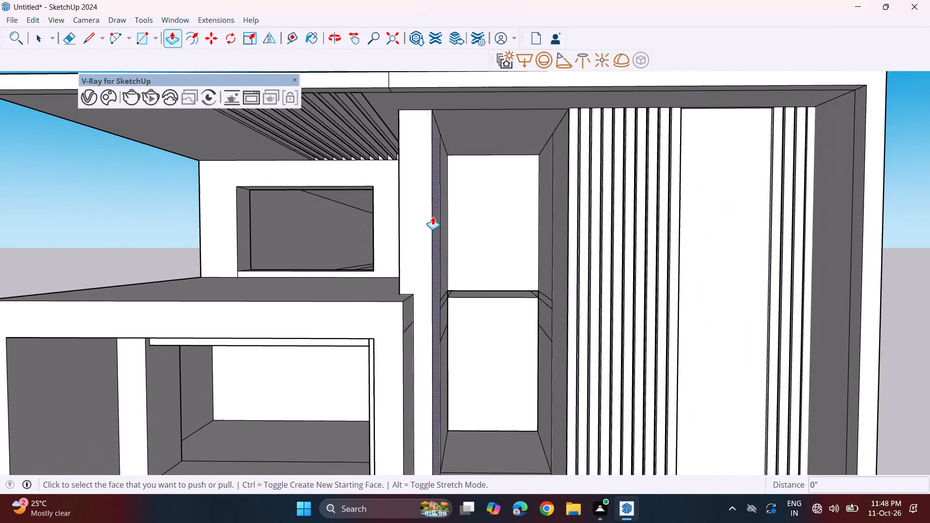
pyautogui.scroll(-2, 433, 216)
pyautogui.hotkey('ctrl', 'z')
pyautogui.hotkey('ctrl', 'z')
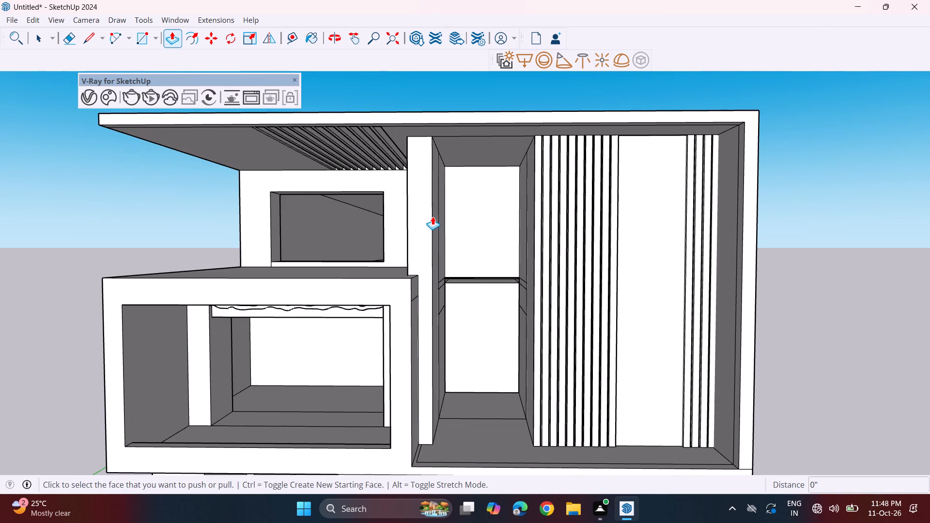
pyautogui.hotkey('ctrl', 'z')
pyautogui.hotkey('ctrl', 'z')
pyautogui.hotkey('ctrl', 'z')
pyautogui.hotkey('ctrl', 'z')
pyautogui.hotkey('ctrl', 'z')
pyautogui.hotkey('ctrl', 'z')
pyautogui.hotkey('ctrl', 'z')
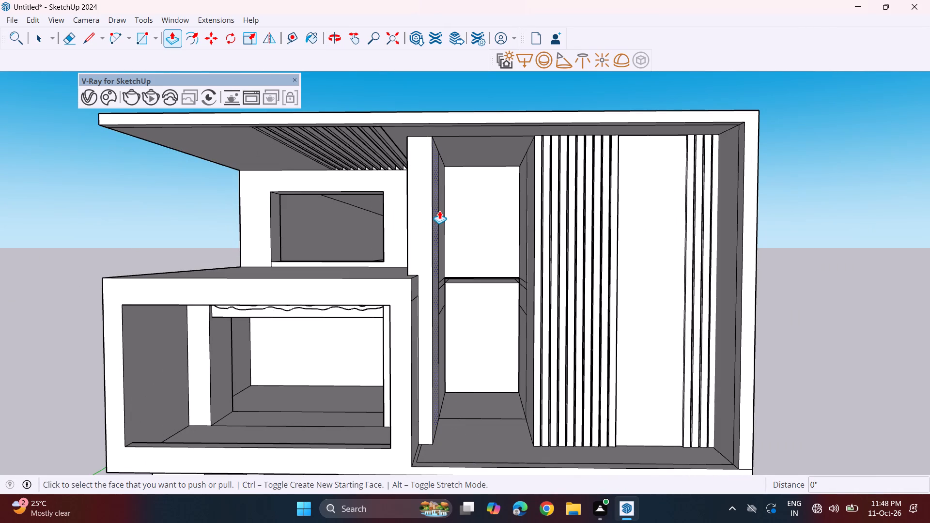
pyautogui.hotkey('ctrl', 'z')
pyautogui.hotkey('ctrl', 'z')
pyautogui.hotkey('ctrl', 'z')
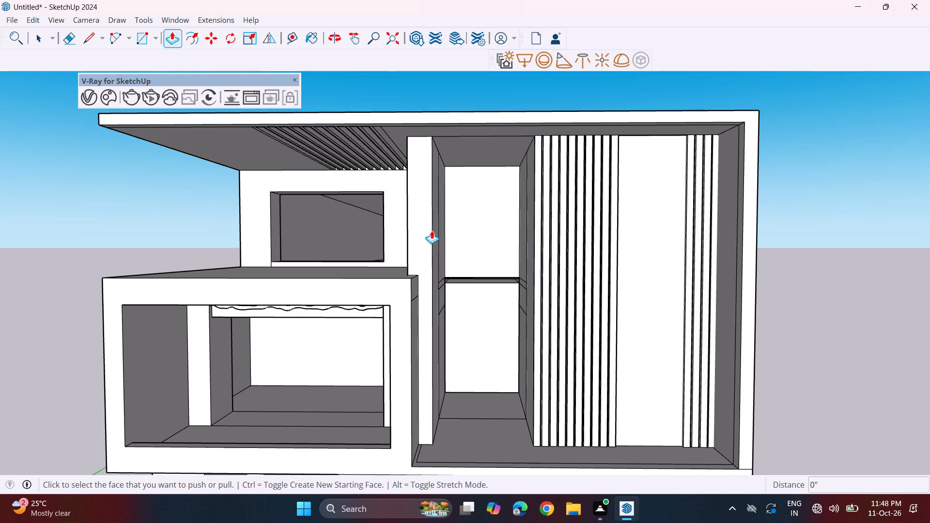
pyautogui.hotkey('ctrl', 'z')
pyautogui.hotkey('ctrl', 'z')
pyautogui.hotkey('ctrl', 'z')
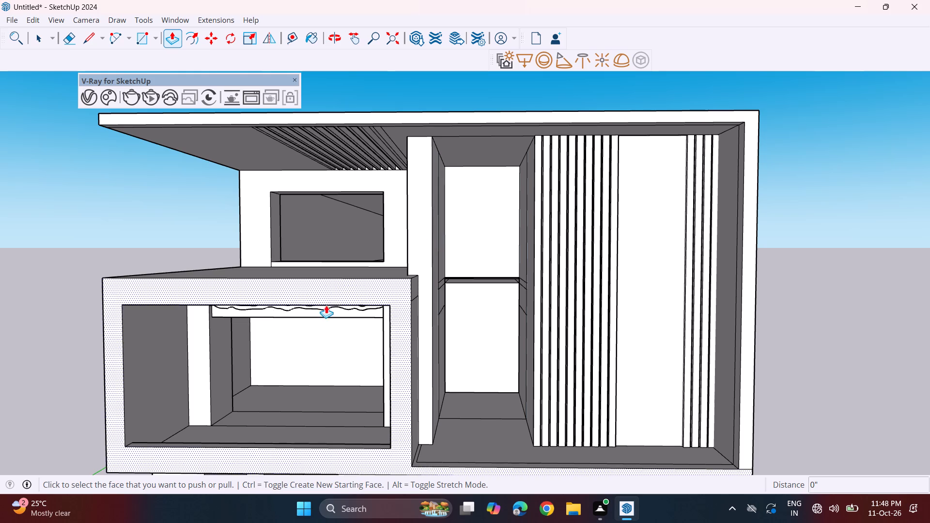
# Undo the remaining slat slots and their outlines until the overhang's underside over the terrace is plain.
pyautogui.moveTo(341, 288); pyautogui.dragTo(395, 253, button='middle')
pyautogui.scroll(-4, 387, 250)
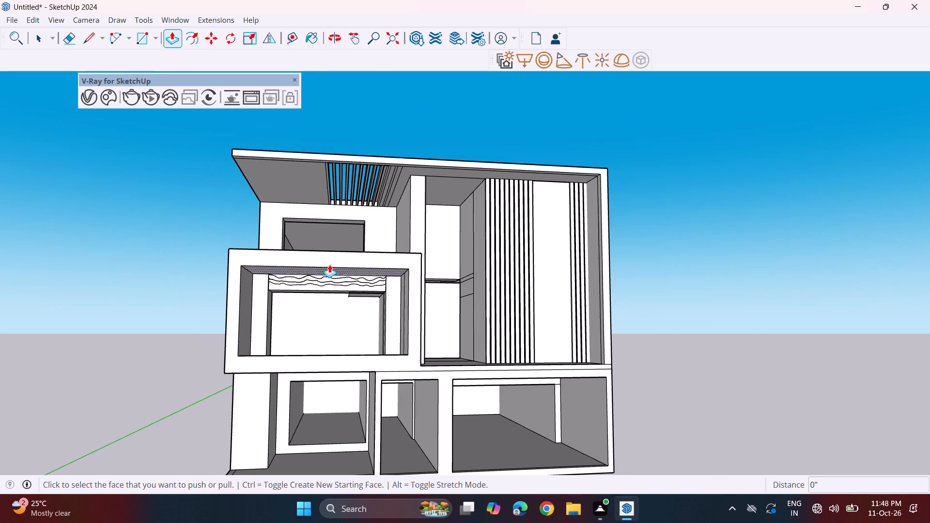
pyautogui.moveTo(288, 213); pyautogui.dragTo(350, 435, button='middle')
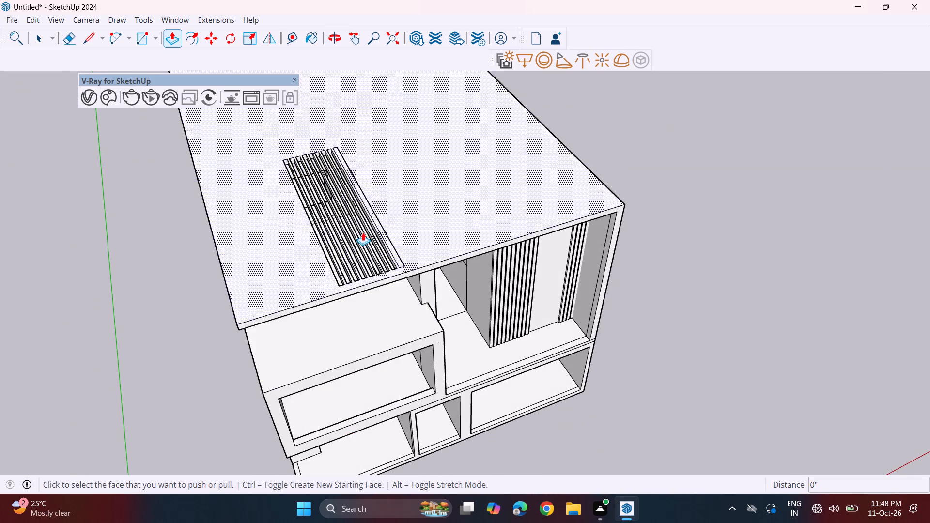
pyautogui.scroll(8, 363, 232)
pyautogui.scroll(-4, 363, 232)
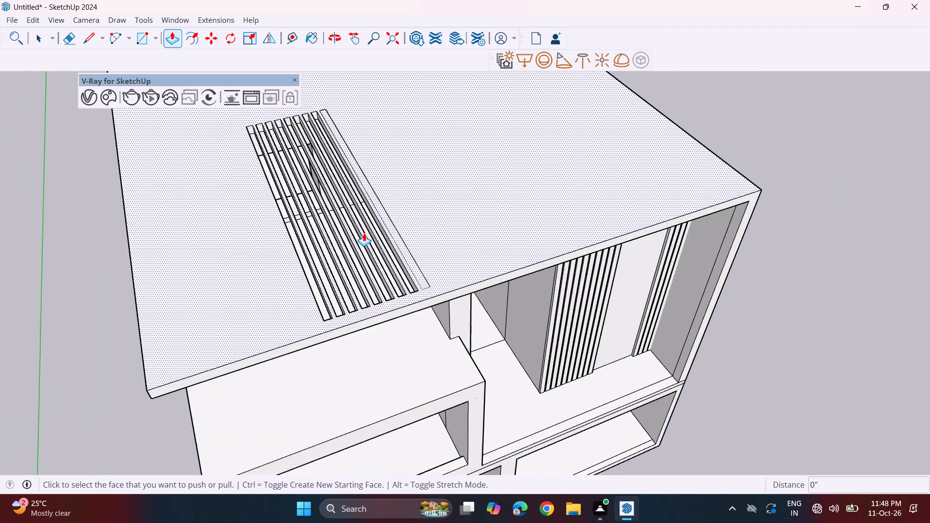
pyautogui.scroll(-2, 364, 233)
pyautogui.moveTo(484, 271); pyautogui.dragTo(379, 129, button='middle')
pyautogui.moveTo(392, 214); pyautogui.dragTo(396, 131, button='middle')
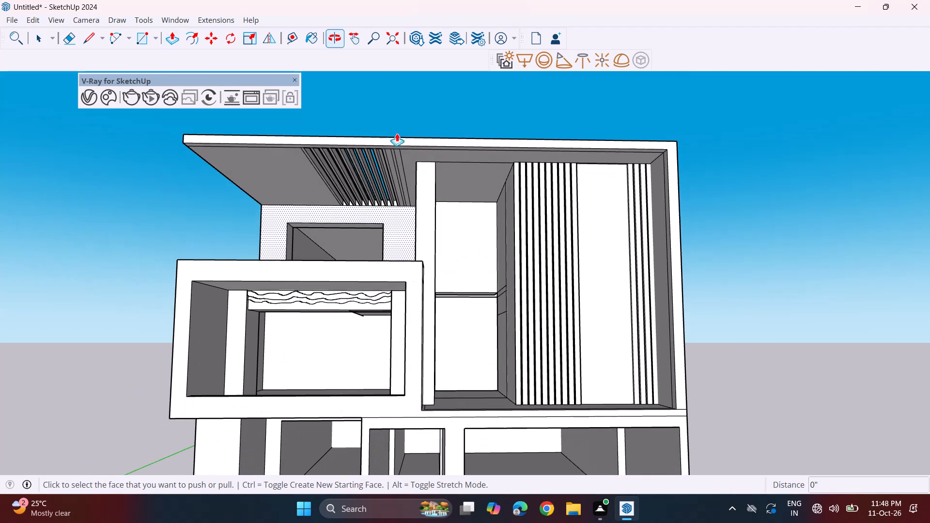
pyautogui.hotkey('ctrl', 'z')
pyautogui.hotkey('ctrl', 'z')
pyautogui.hotkey('ctrl', 'z')
pyautogui.hotkey('ctrl', 'z')
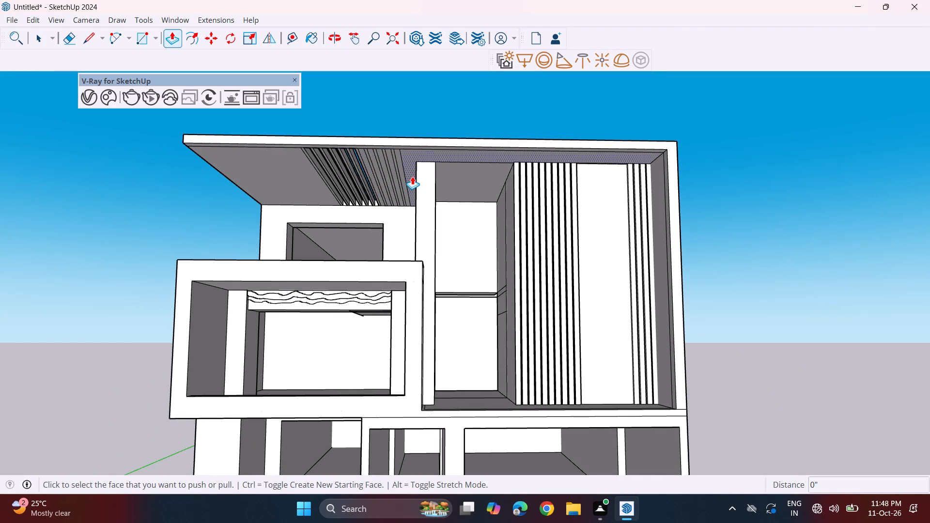
pyautogui.hotkey('ctrl', 'z')
pyautogui.hotkey('ctrl', 'z')
pyautogui.press('z')
pyautogui.hotkey('ctrl', 'z')
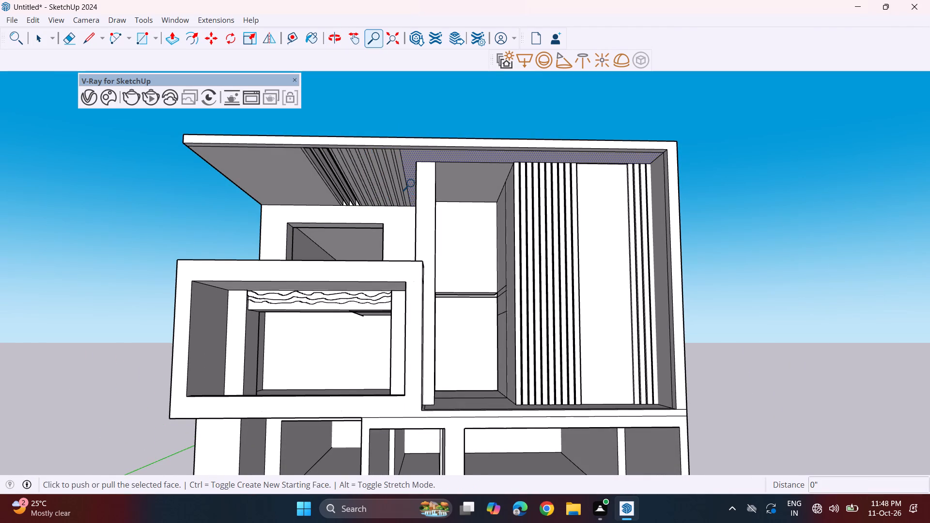
pyautogui.hotkey('ctrl', 'z')
pyautogui.hotkey('ctrl', 'z')
pyautogui.hotkey('ctrl', 'z')
pyautogui.hotkey('ctrl', 'z')
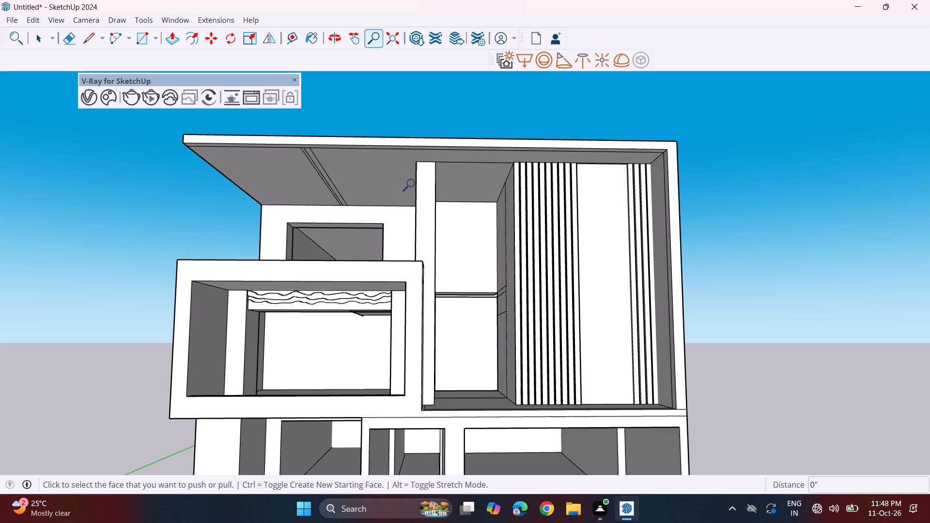
pyautogui.hotkey('ctrl', 'z')
pyautogui.hotkey('ctrl', 'z')
pyautogui.hotkey('ctrl', 'z')
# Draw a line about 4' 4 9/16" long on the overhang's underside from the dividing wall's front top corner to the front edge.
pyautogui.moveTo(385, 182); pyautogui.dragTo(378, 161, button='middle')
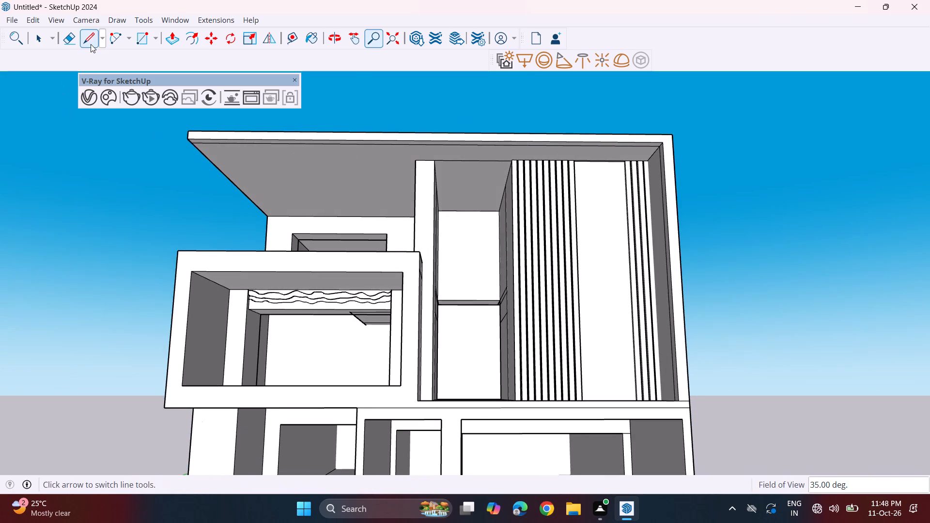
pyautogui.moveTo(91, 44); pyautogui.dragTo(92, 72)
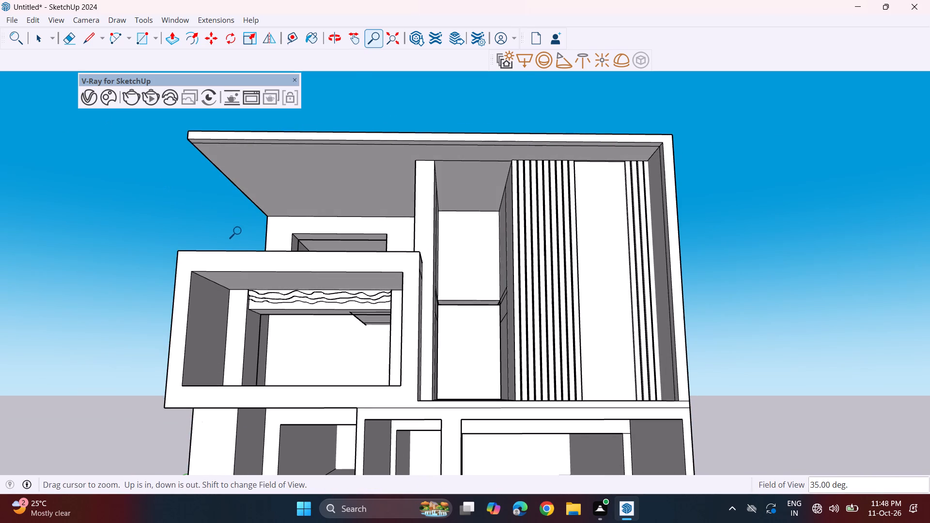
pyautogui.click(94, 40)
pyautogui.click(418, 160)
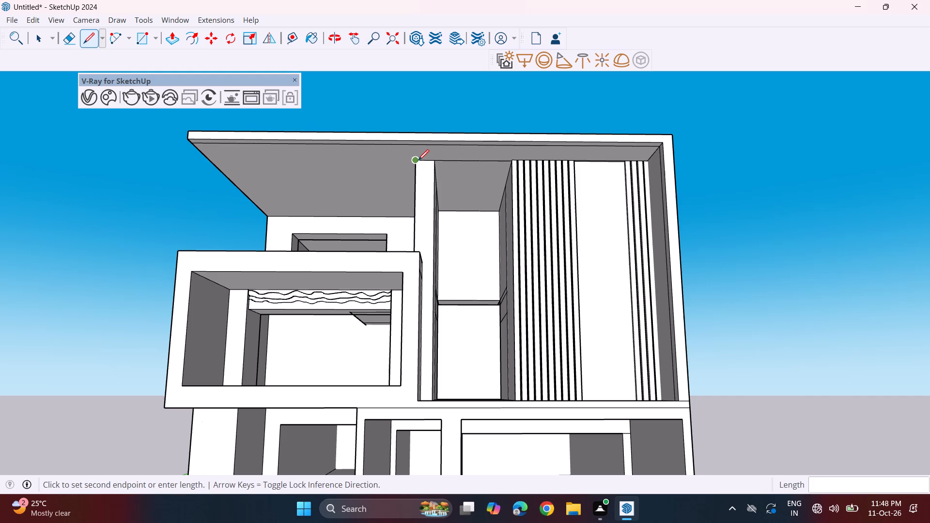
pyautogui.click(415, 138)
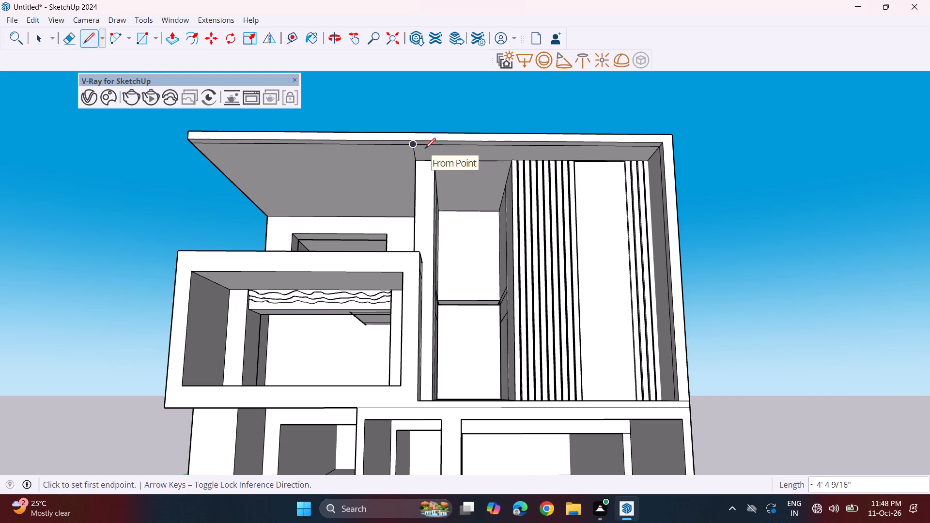
# Draw a line about 22' 4 11/16" long across the overhang's underside from the terrace back wall, near the dividing wall, to the front edge.
pyautogui.moveTo(425, 146); pyautogui.dragTo(451, 161, button='middle')
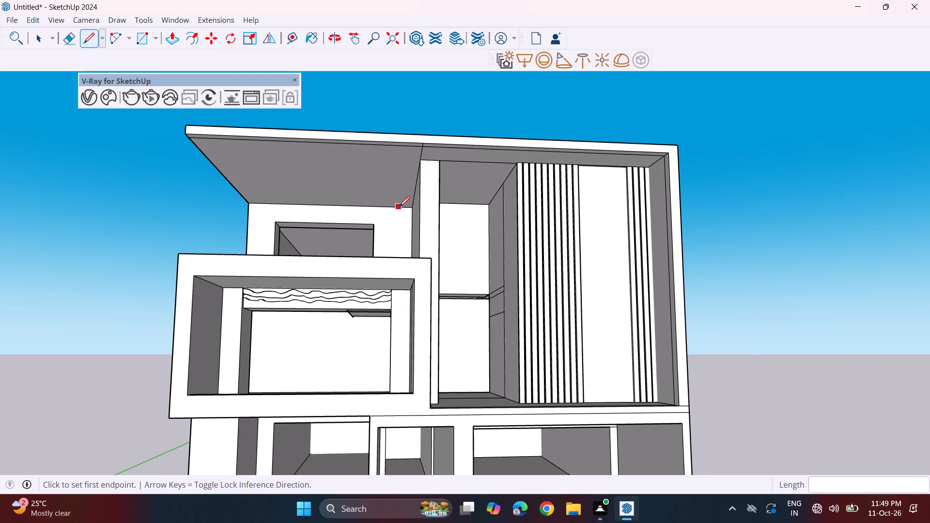
pyautogui.click(399, 207)
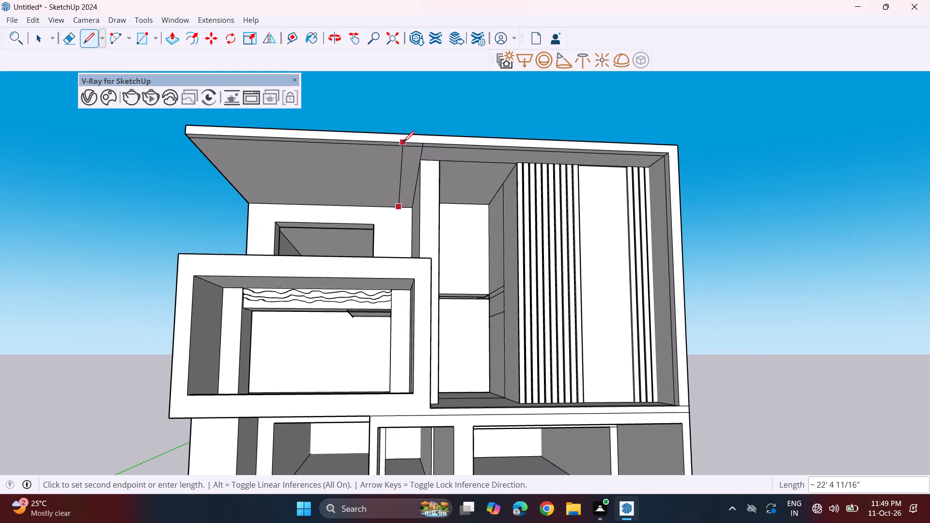
pyautogui.click(403, 139)
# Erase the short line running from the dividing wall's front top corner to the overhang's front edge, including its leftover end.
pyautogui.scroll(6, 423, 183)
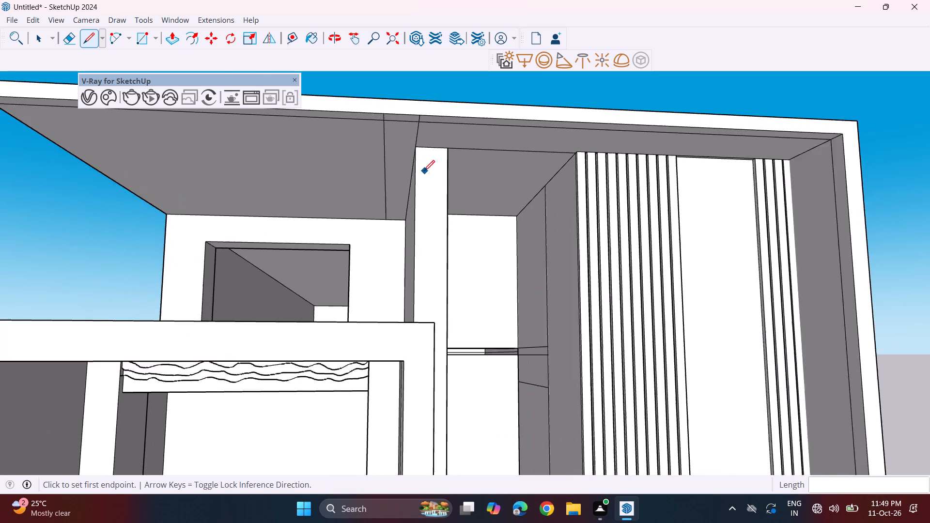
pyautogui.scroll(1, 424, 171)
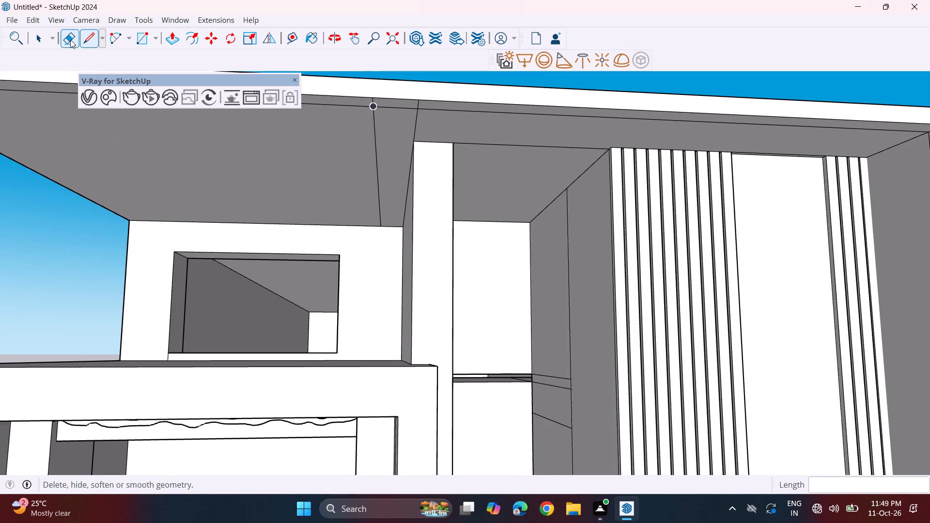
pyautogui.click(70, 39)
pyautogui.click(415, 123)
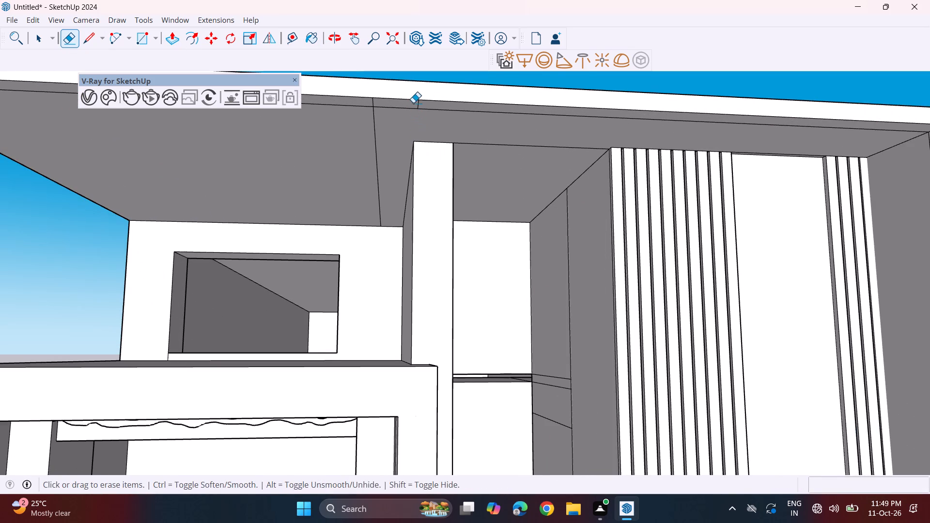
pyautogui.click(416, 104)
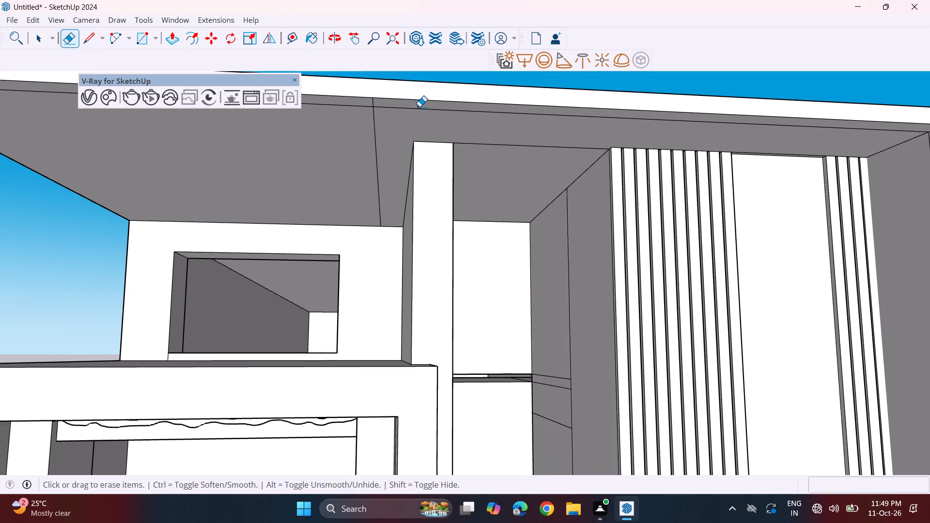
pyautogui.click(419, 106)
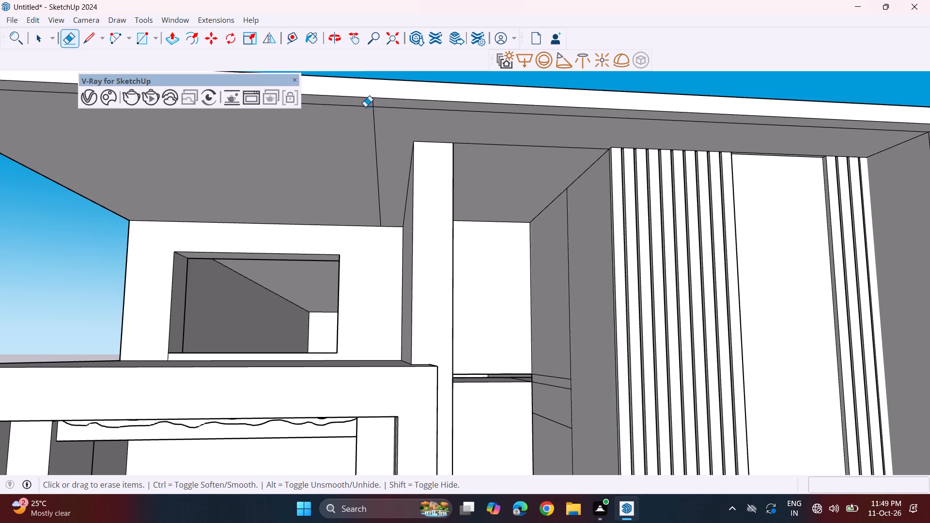
# Erase the border line along the front of the overhang's underside on the terrace side of the long line.
pyautogui.click(365, 107)
pyautogui.scroll(-2, 365, 113)
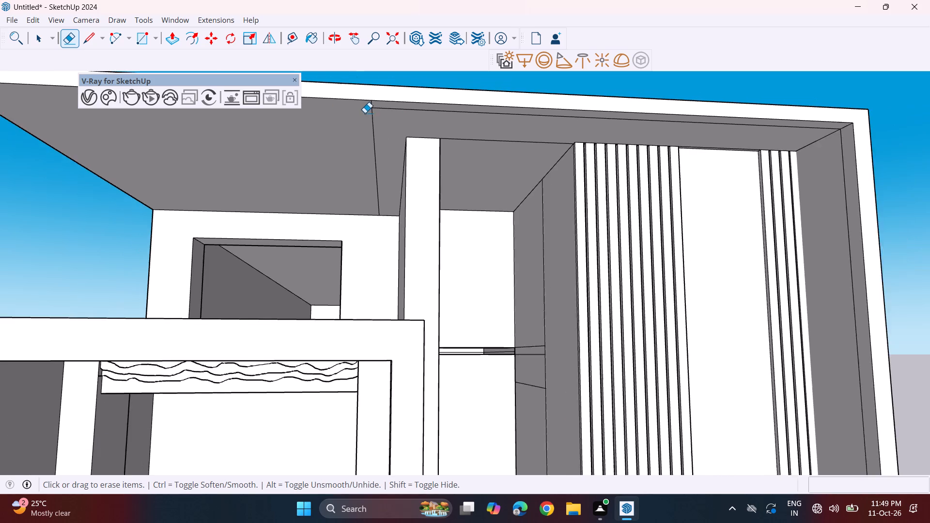
pyautogui.scroll(-2, 365, 113)
pyautogui.keyDown('shift'); pyautogui.moveTo(360, 120); pyautogui.dragTo(461, 170, button='middle'); pyautogui.keyUp('shift')
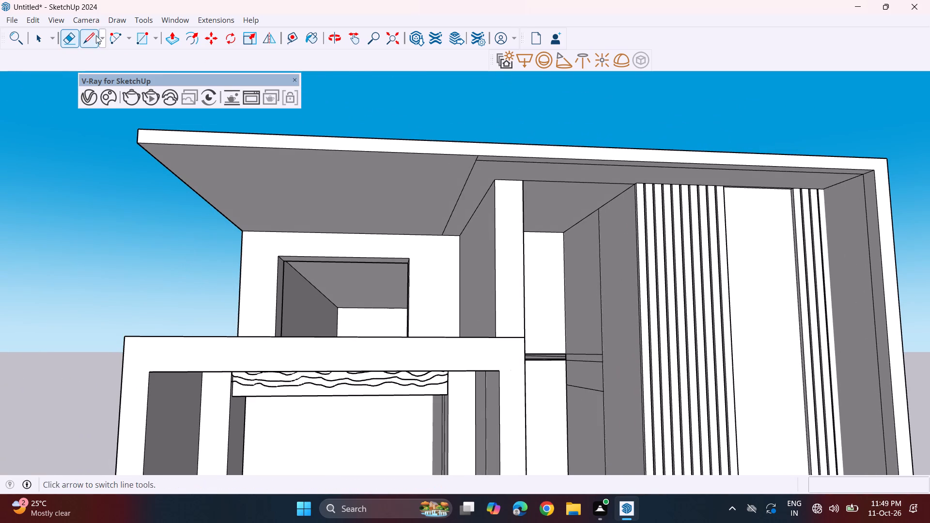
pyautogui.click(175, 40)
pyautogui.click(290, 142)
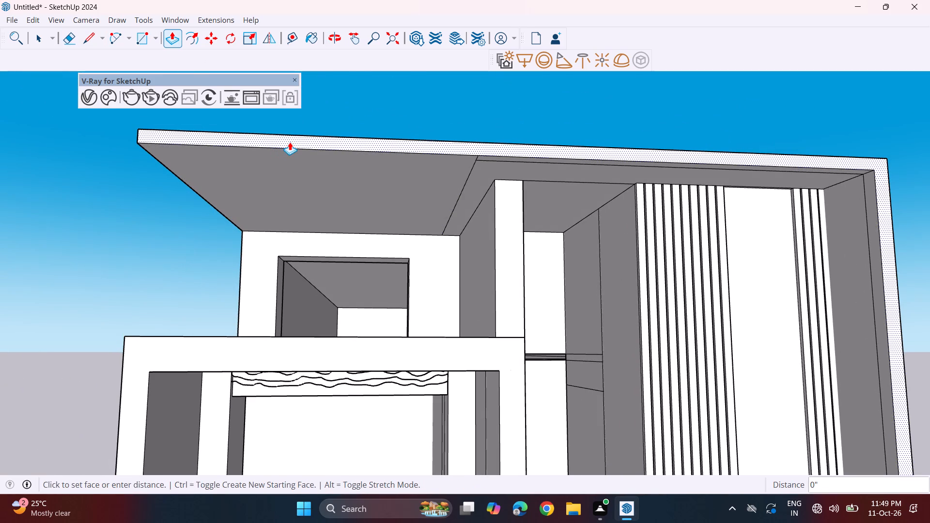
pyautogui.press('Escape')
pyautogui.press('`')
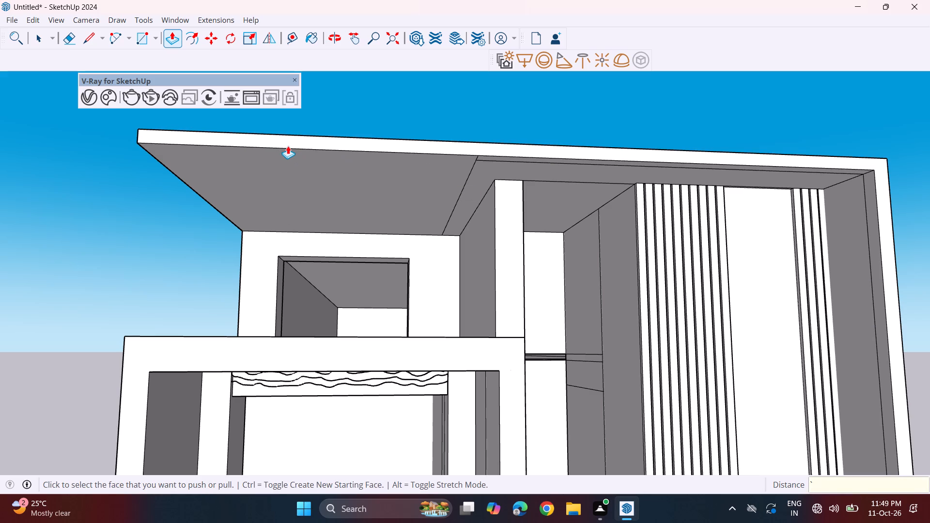
# Draw a vertical line about 8 1/8" long across the roof's front fascia, where the long underside line meets it.
pyautogui.click(84, 37)
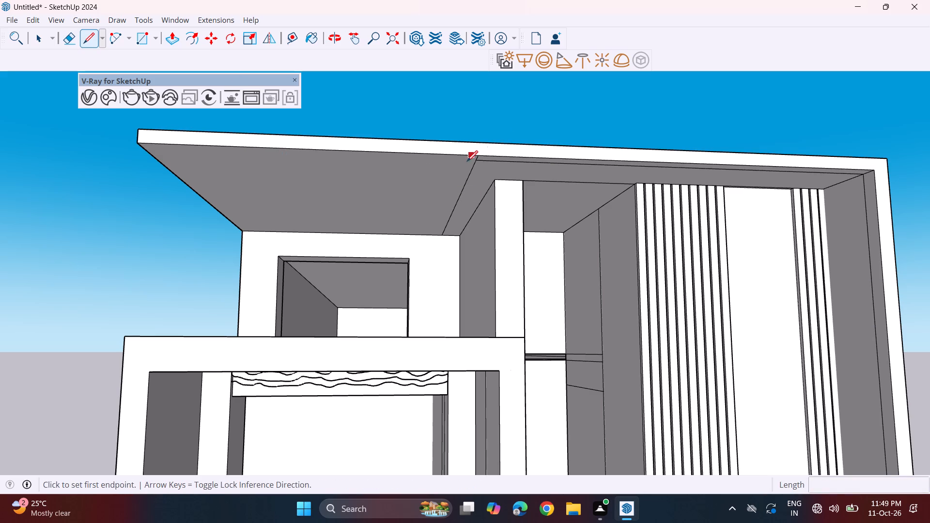
pyautogui.click(482, 153)
pyautogui.hotkey('ctrl', 'z')
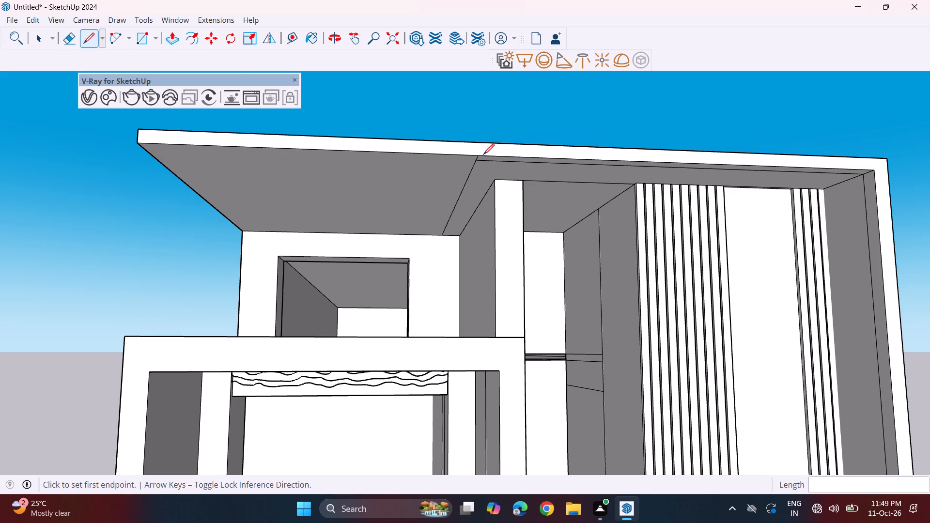
pyautogui.click(481, 156)
pyautogui.click(478, 141)
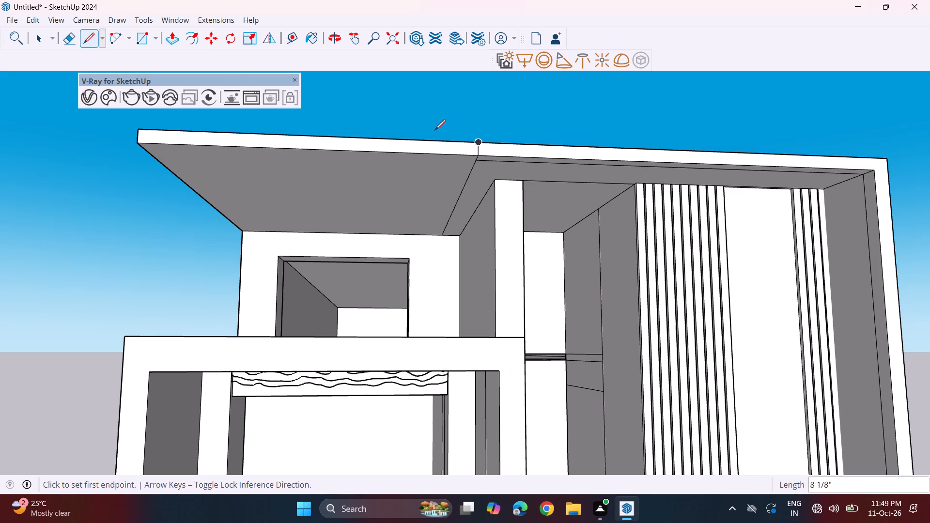
# Push the terrace-side fascia of the overhang back about 4' 4 9/16".
pyautogui.click(170, 37)
pyautogui.click(386, 148)
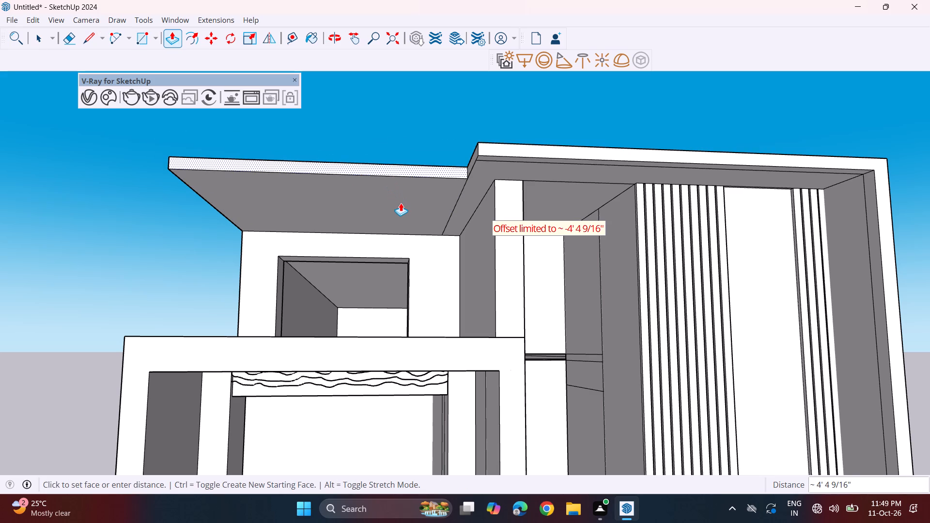
pyautogui.click(401, 203)
# Draw a line about 18' 1/8" long across the terrace overhang's underside, from its front edge to the back wall above the window.
pyautogui.moveTo(598, 181); pyautogui.dragTo(507, 221, button='middle')
pyautogui.moveTo(479, 204); pyautogui.dragTo(586, 147, button='middle')
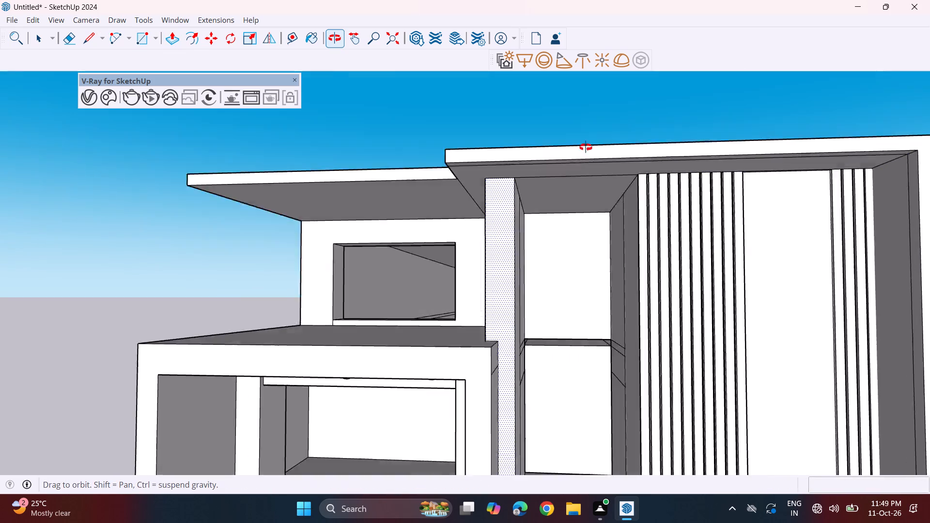
pyautogui.moveTo(586, 147); pyautogui.dragTo(615, 134, button='middle')
pyautogui.scroll(2, 351, 161)
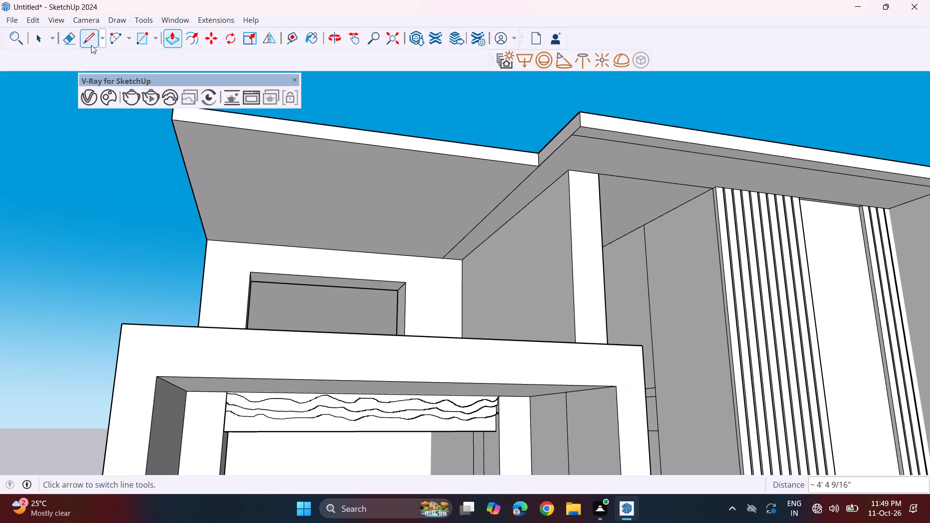
pyautogui.moveTo(91, 44); pyautogui.dragTo(101, 53)
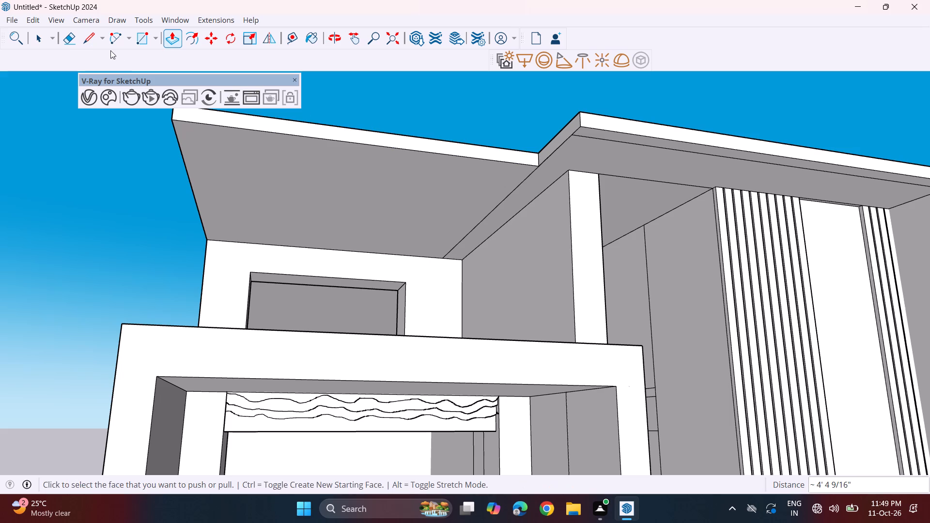
pyautogui.click(90, 41)
pyautogui.click(330, 141)
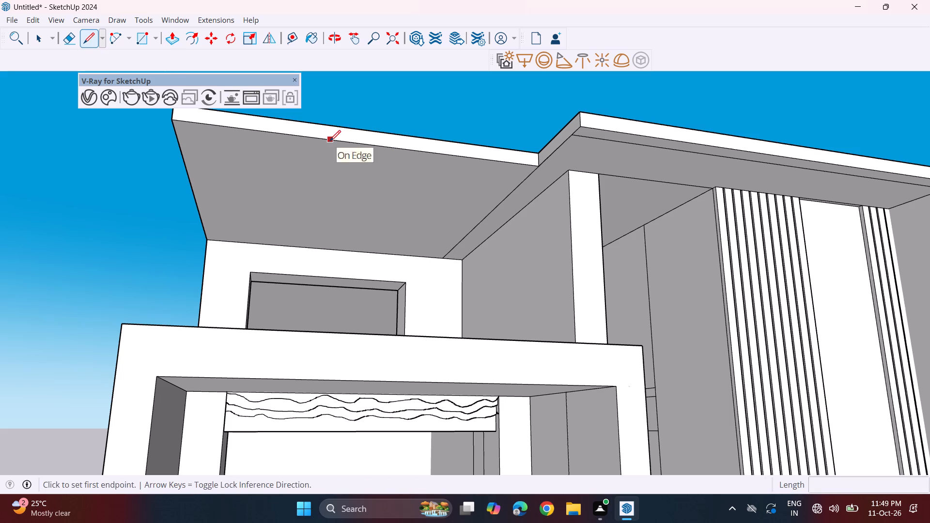
pyautogui.click(311, 245)
# Erase the long line on the overhang's underside that runs beside the dividing wall.
pyautogui.moveTo(345, 228); pyautogui.dragTo(293, 244, button='middle')
pyautogui.scroll(1, 344, 150)
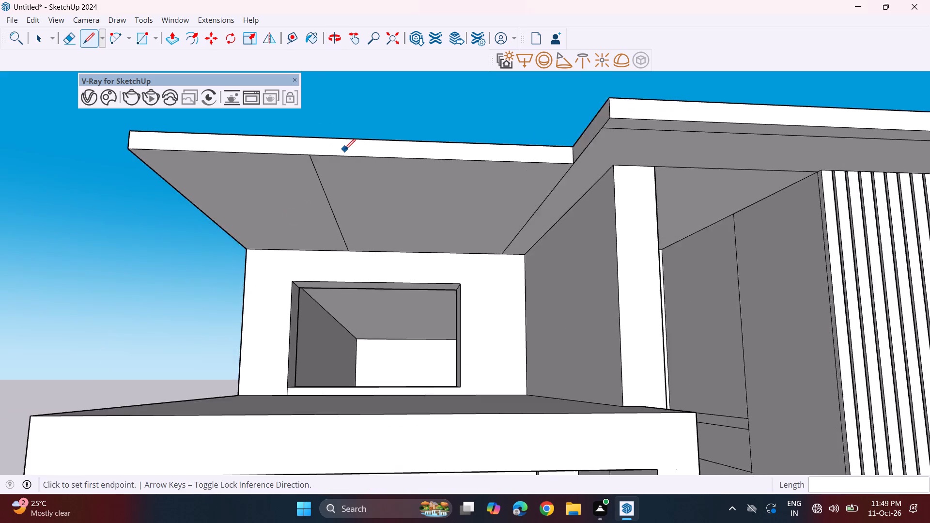
pyautogui.scroll(2, 344, 150)
pyautogui.moveTo(358, 194); pyautogui.dragTo(350, 170, button='middle')
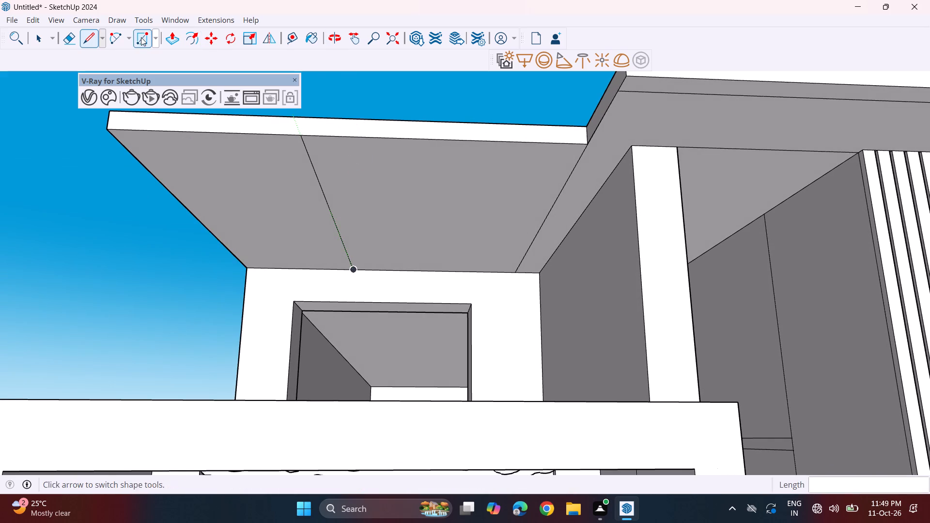
pyautogui.click(71, 36)
pyautogui.click(573, 174)
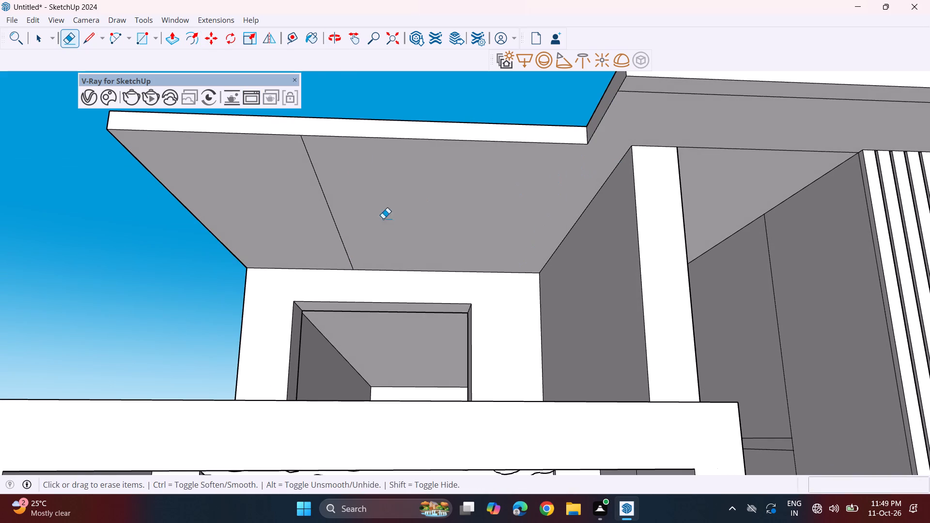
# Draw a narrow rectangle about 6 1/4" by 13' 5 1/16" on the overhang's underside, just beside the dividing line, on its dividing-wall side.
pyautogui.click(143, 37)
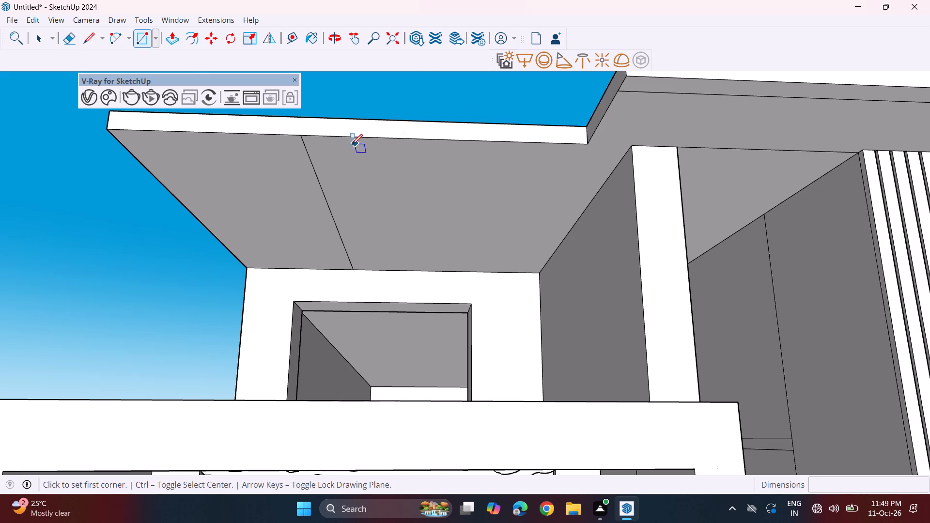
pyautogui.scroll(2, 338, 147)
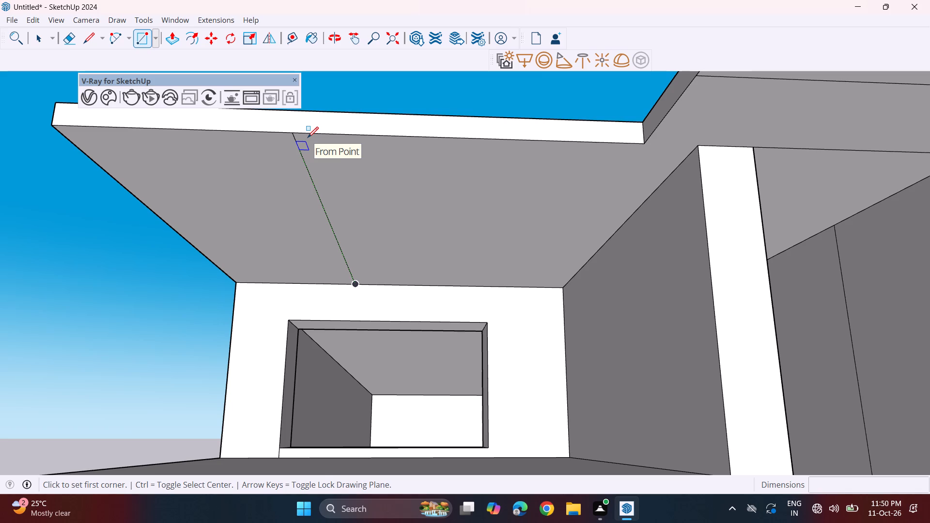
pyautogui.click(308, 138)
pyautogui.press('Escape')
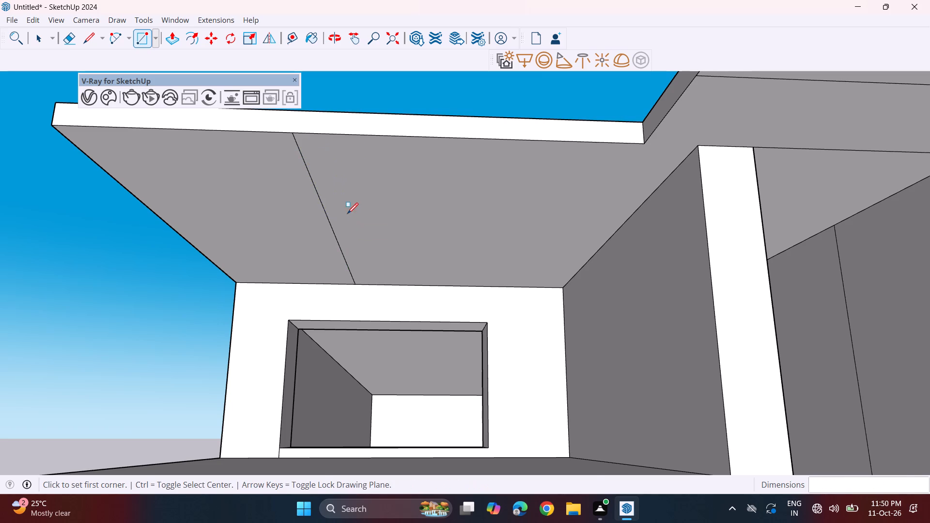
pyautogui.scroll(2, 317, 151)
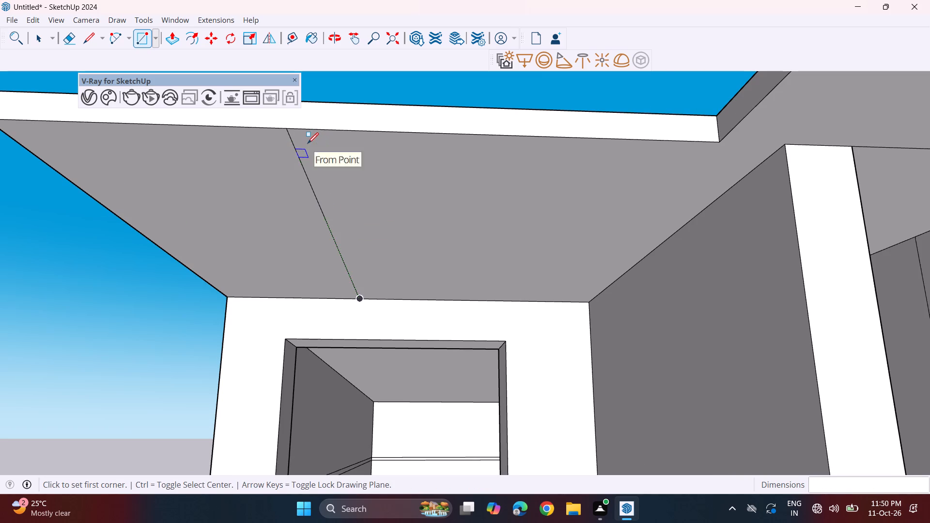
pyautogui.click(308, 143)
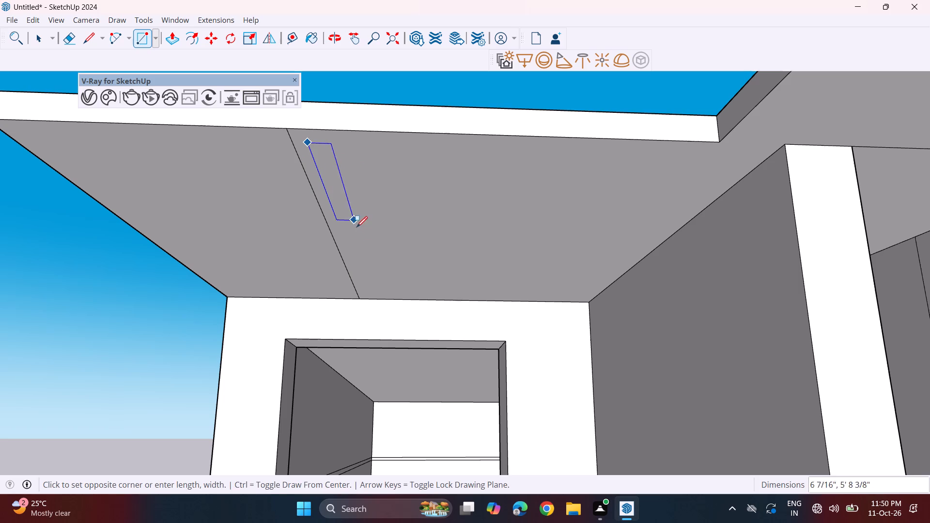
pyautogui.click(372, 281)
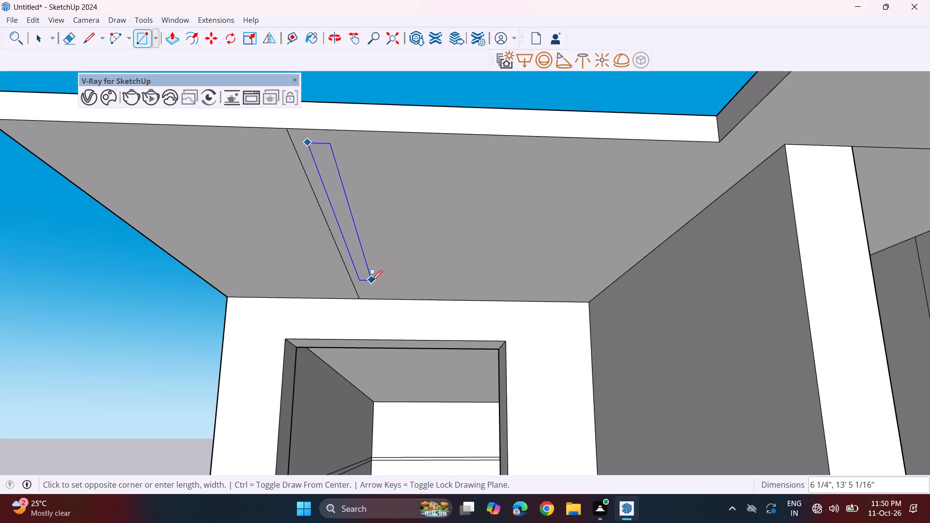
# Copy the narrow rectangle 9 1/8" sideways toward the dividing wall and multiply the copy by 10.
pyautogui.click(173, 38)
pyautogui.press('space')
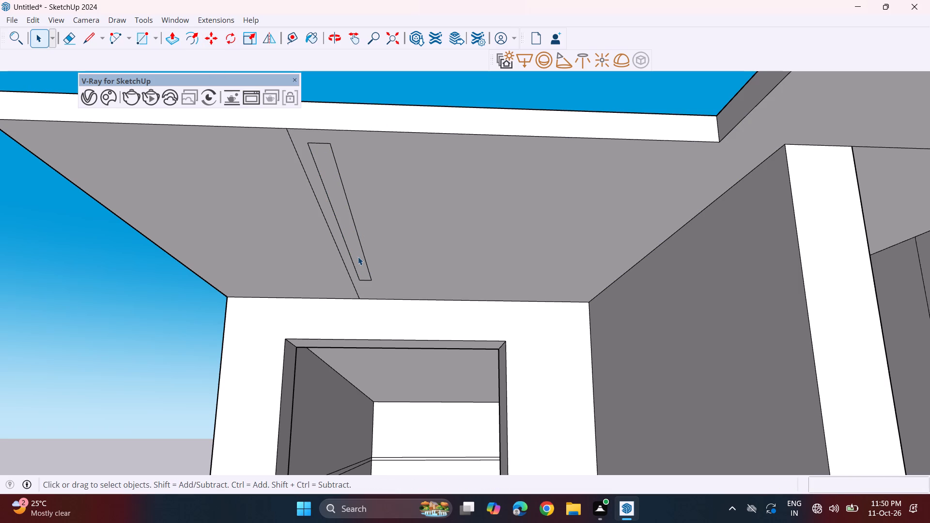
pyautogui.doubleClick(358, 257)
pyautogui.scroll(2, 369, 291)
pyautogui.press('m')
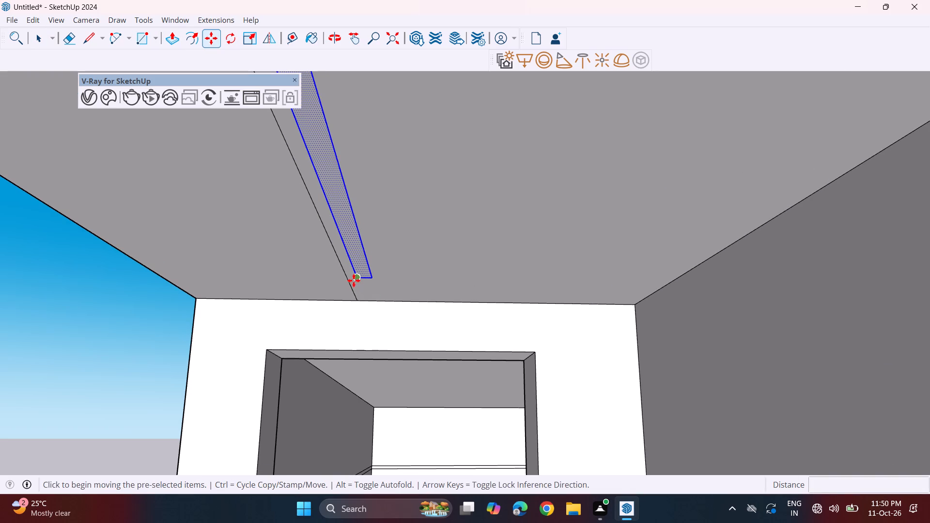
pyautogui.click(354, 280)
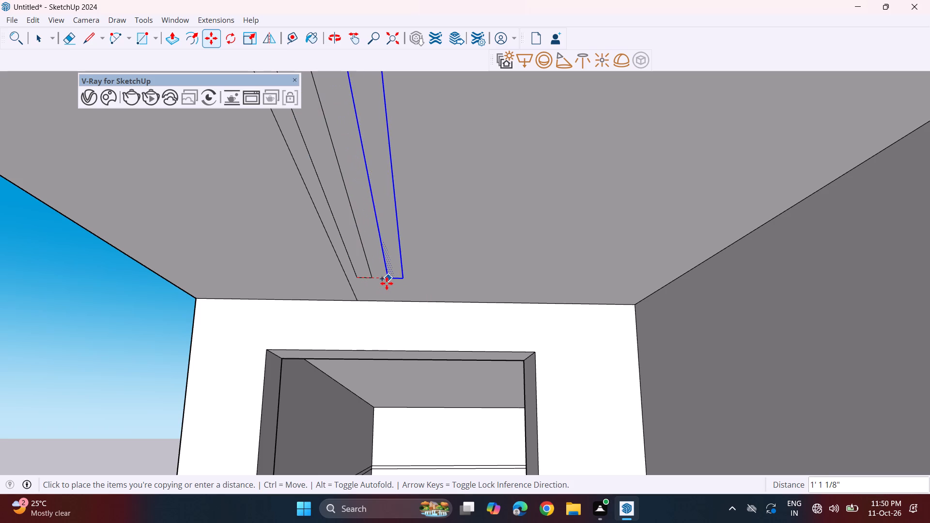
pyautogui.click(379, 282)
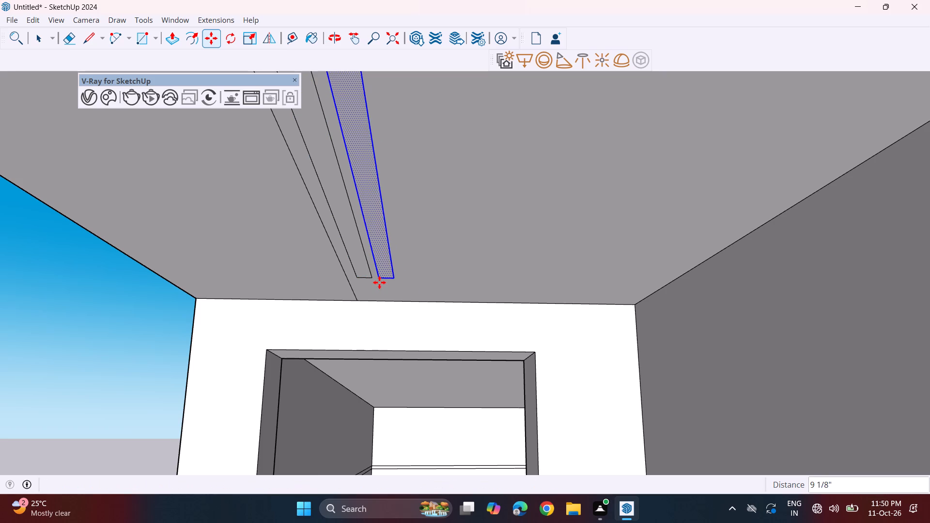
pyautogui.hotkey('shift', '*')
pyautogui.write('10')
pyautogui.press('Return')
# Push the first strip, nearest the dividing line, 8 1/8" up through the roof slab to cut an open slot.
pyautogui.scroll(-2, 382, 284)
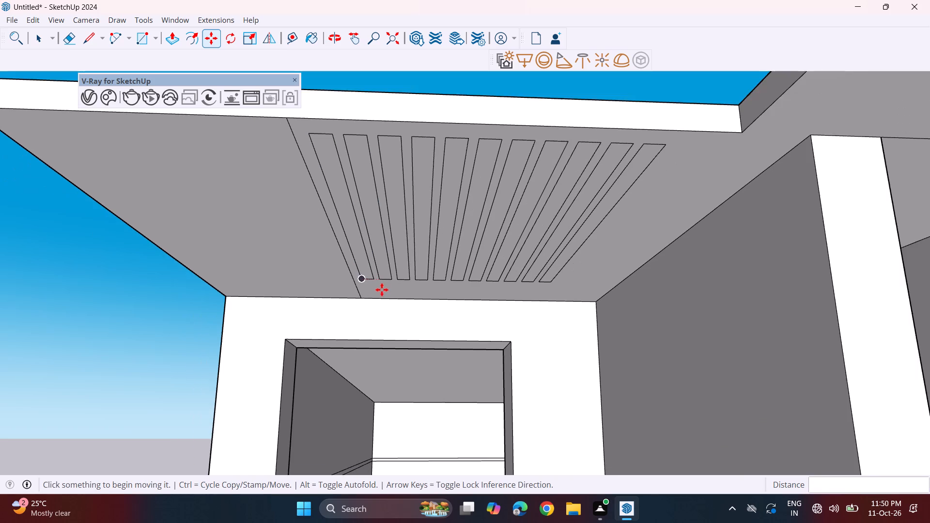
pyautogui.scroll(-2, 376, 289)
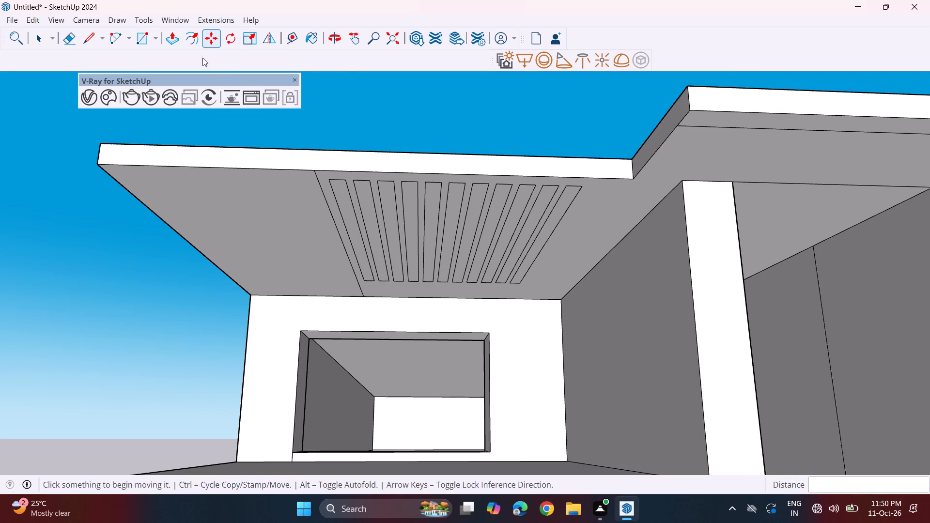
pyautogui.click(169, 35)
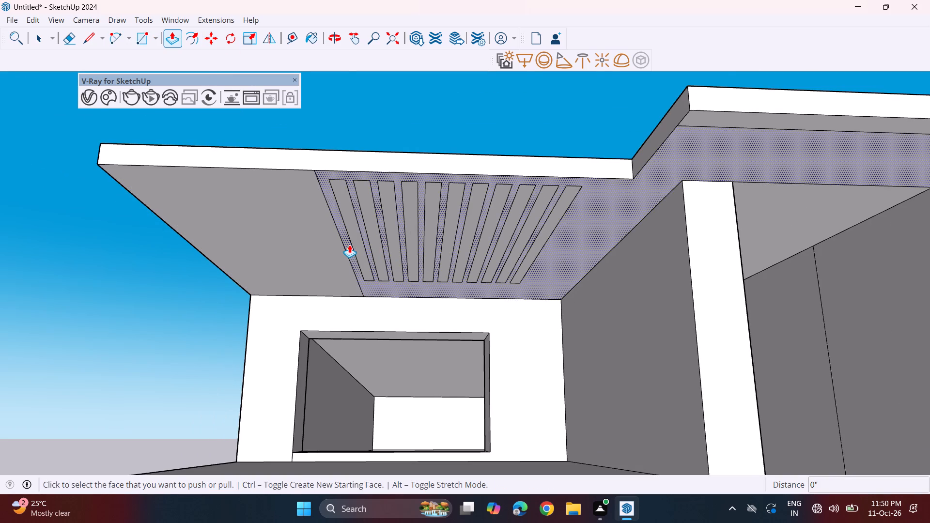
pyautogui.click(354, 248)
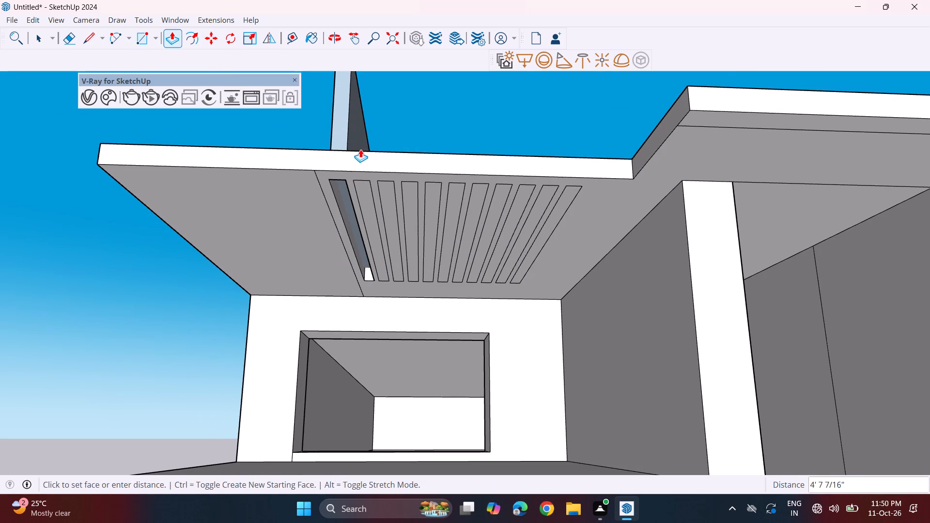
pyautogui.moveTo(365, 143); pyautogui.dragTo(387, 265, button='middle')
pyautogui.click(391, 300)
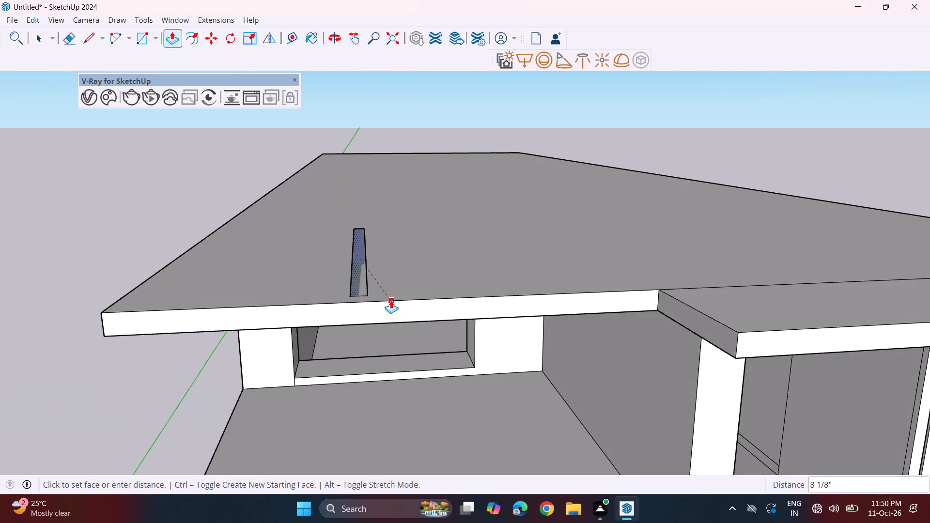
# Push the remaining ten strips on the overhang's underside 8 1/8" up through the roof slab to cut open slots.
pyautogui.moveTo(387, 292); pyautogui.dragTo(354, 116, button='middle')
pyautogui.doubleClick(366, 152)
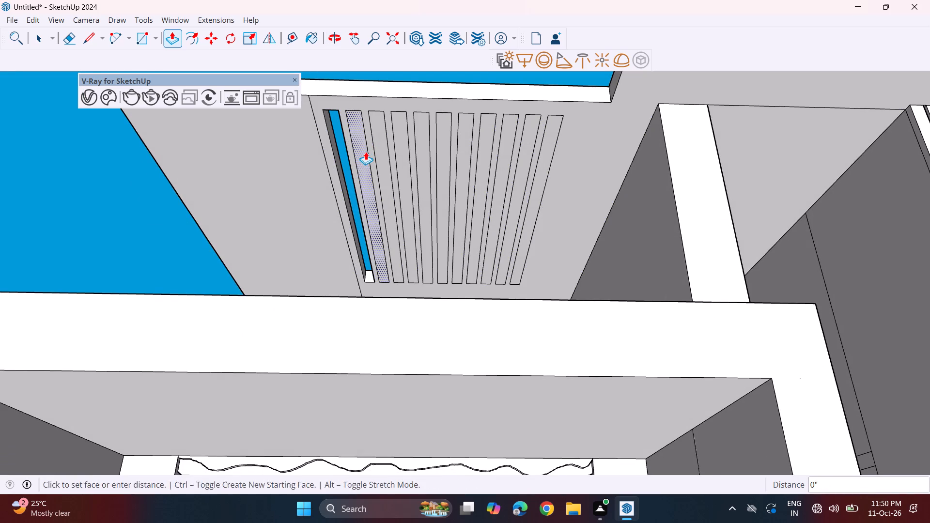
pyautogui.doubleClick(383, 152)
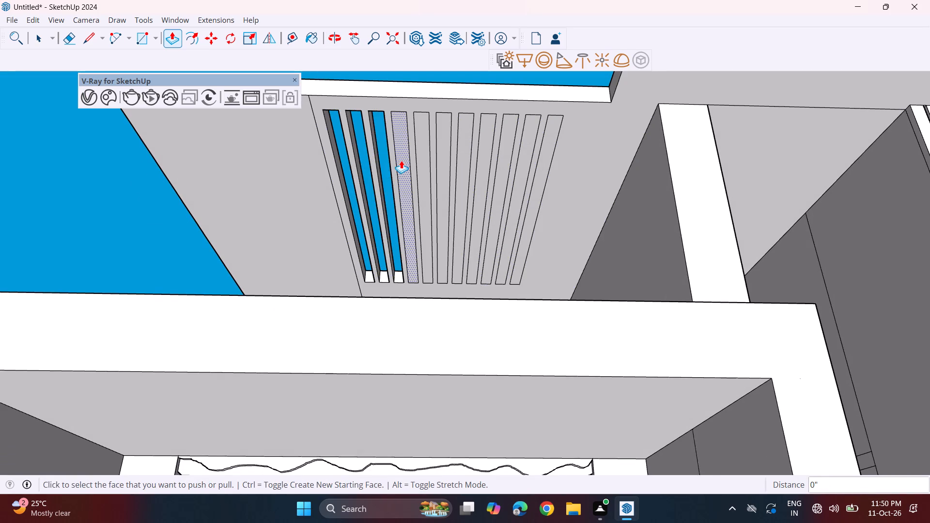
pyautogui.doubleClick(401, 160)
pyautogui.doubleClick(426, 161)
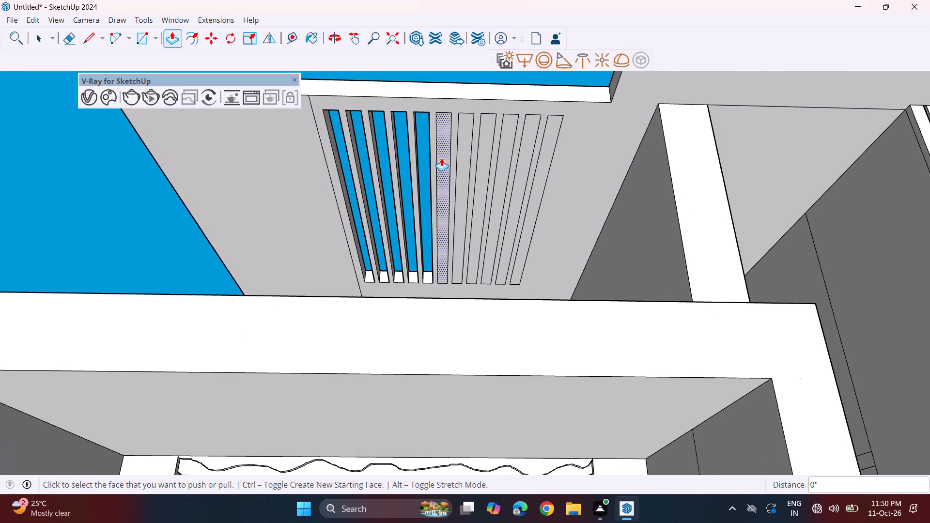
pyautogui.doubleClick(441, 158)
pyautogui.doubleClick(457, 170)
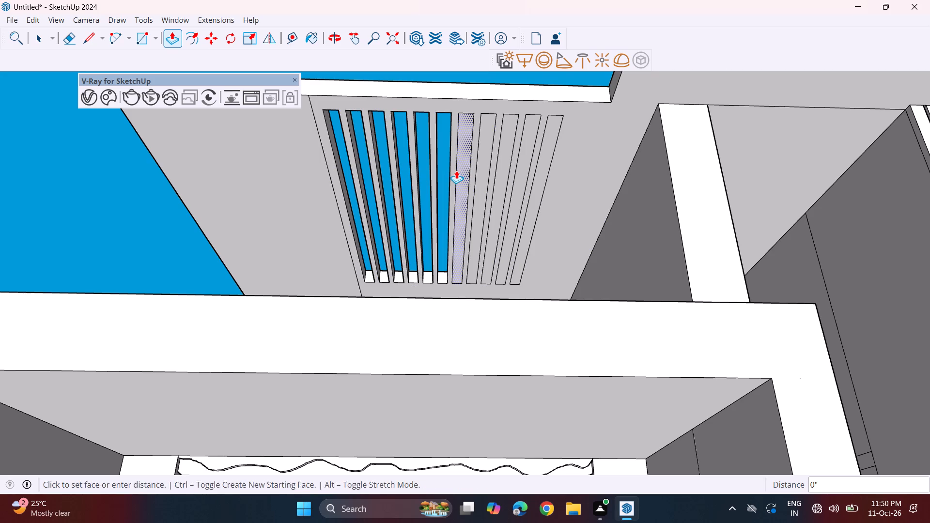
pyautogui.click(488, 173)
pyautogui.click(488, 173)
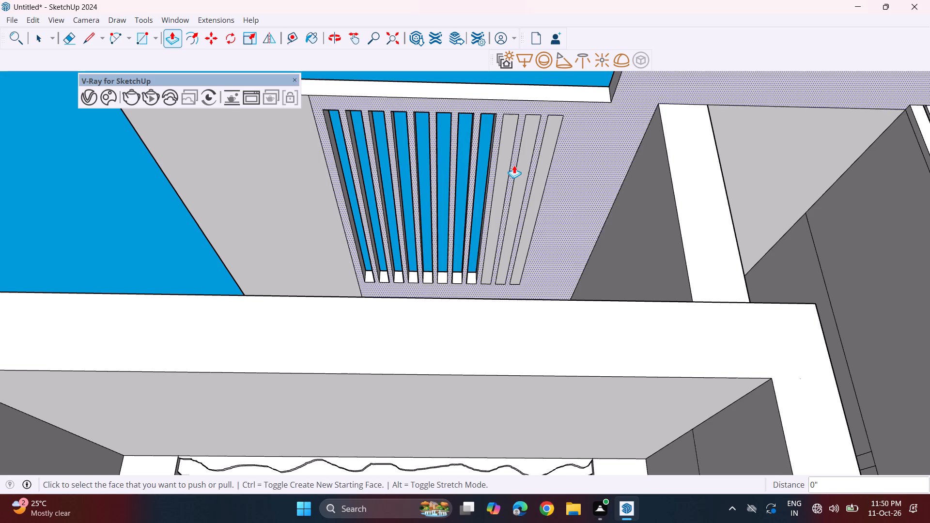
pyautogui.doubleClick(502, 170)
pyautogui.doubleClick(521, 170)
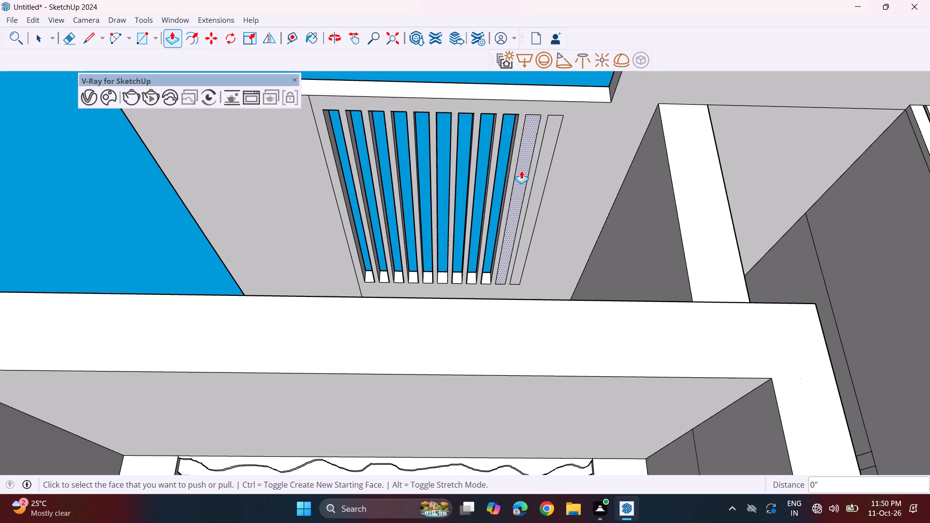
pyautogui.click(543, 164)
pyautogui.click(543, 164)
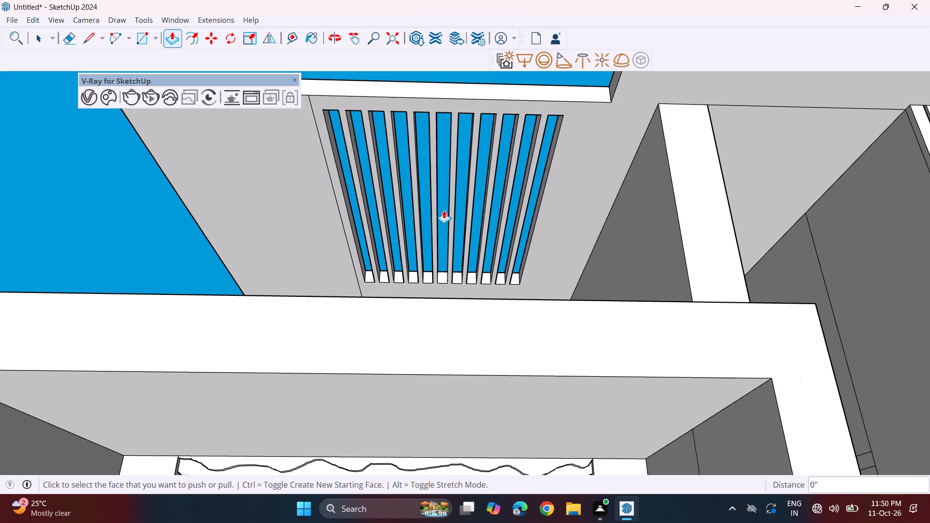
# Pull the overhang's front fascia outward 6 9/16", beyond the front ends of the slots.
pyautogui.moveTo(444, 210); pyautogui.dragTo(435, 252, button='middle')
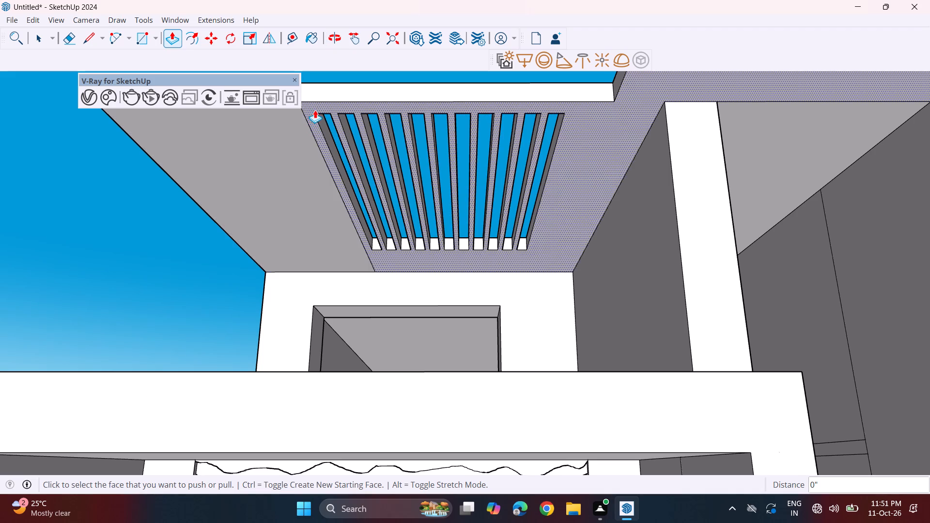
pyautogui.moveTo(315, 108); pyautogui.dragTo(319, 122, button='middle')
pyautogui.click(347, 102)
pyautogui.click(348, 91)
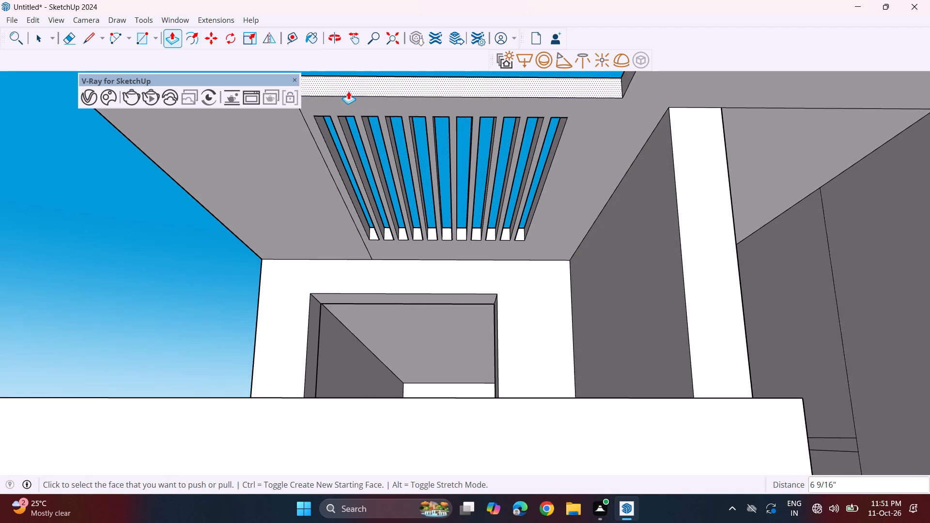
# Outline an L-shaped border on the overhang's solid underside with lines from the dividing line toward the outer edge and back to the wall.
pyautogui.keyDown('shift'); pyautogui.moveTo(345, 127); pyautogui.dragTo(402, 207, button='middle'); pyautogui.keyUp('shift')
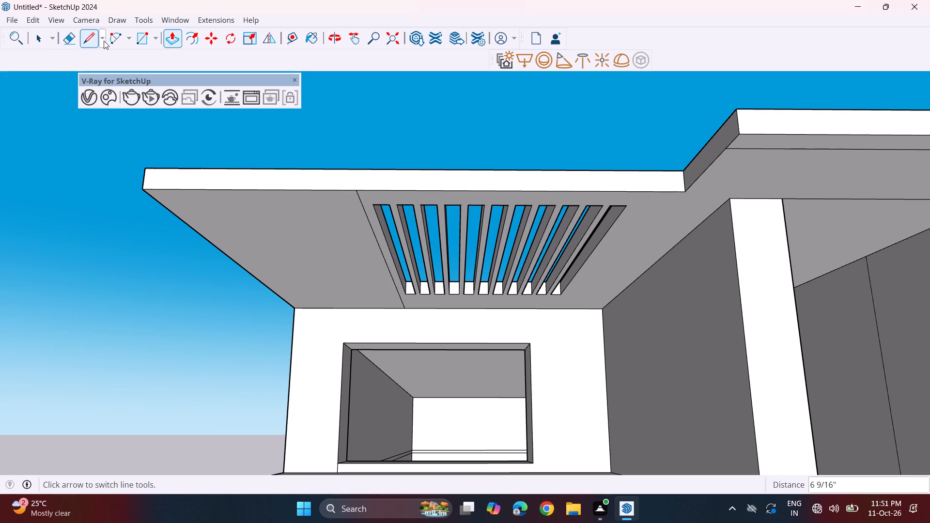
pyautogui.click(85, 40)
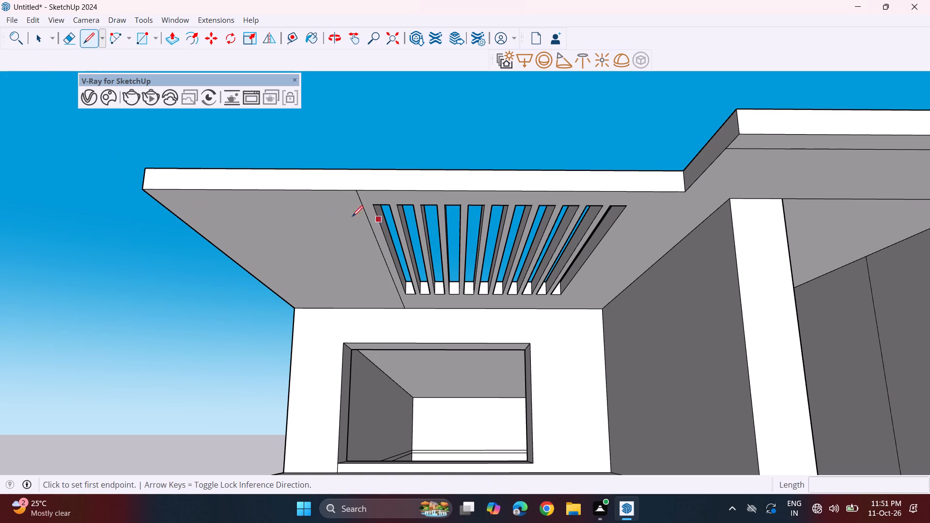
pyautogui.click(361, 206)
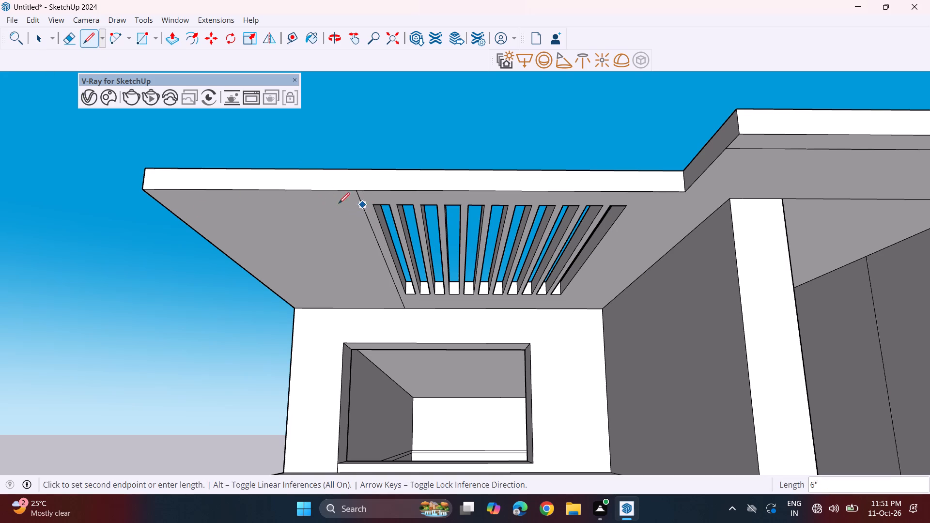
pyautogui.click(174, 206)
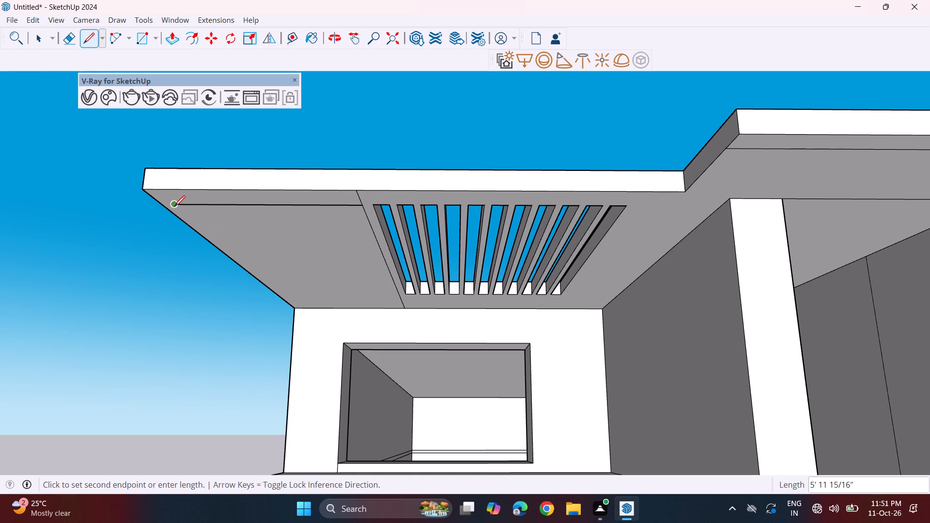
pyautogui.doubleClick(306, 307)
# Pull the L-shaped border on the overhang's underside down 9/16", and about 3 1/4" further.
pyautogui.click(172, 44)
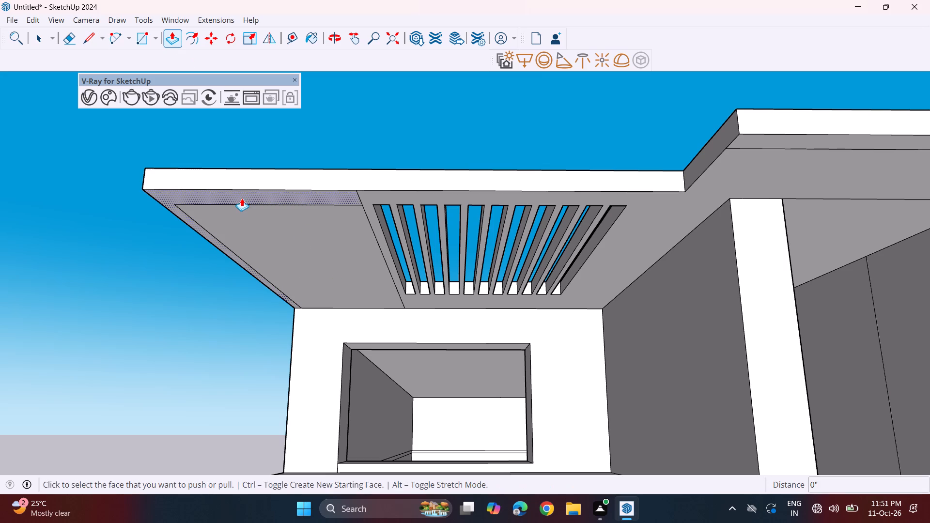
pyautogui.click(242, 199)
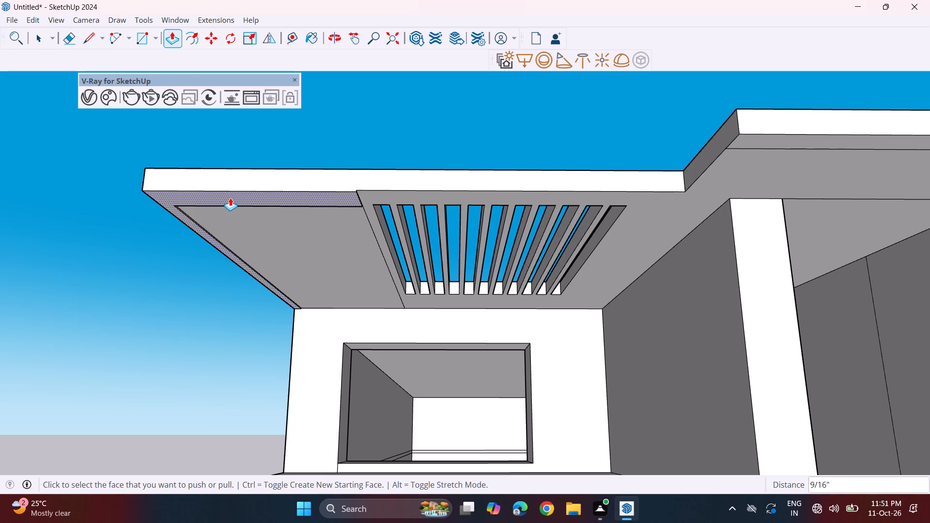
pyautogui.click(230, 198)
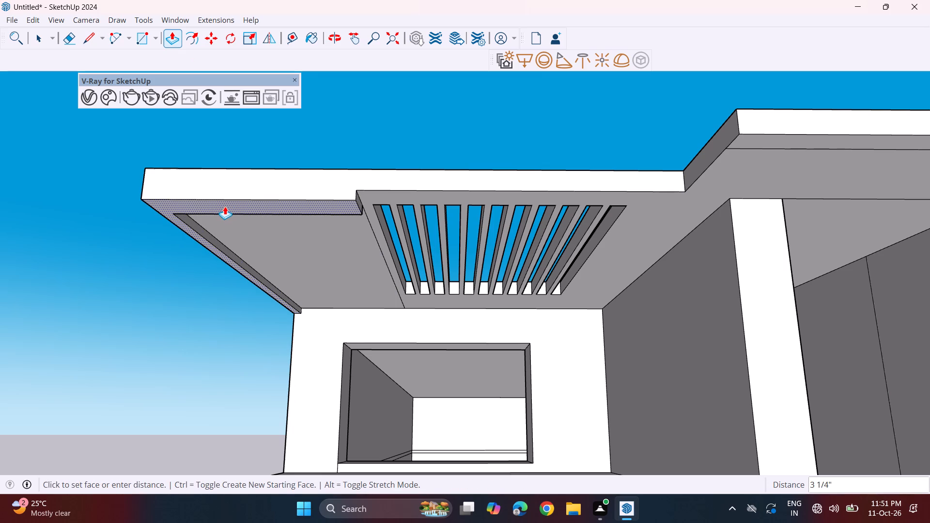
pyautogui.click(225, 206)
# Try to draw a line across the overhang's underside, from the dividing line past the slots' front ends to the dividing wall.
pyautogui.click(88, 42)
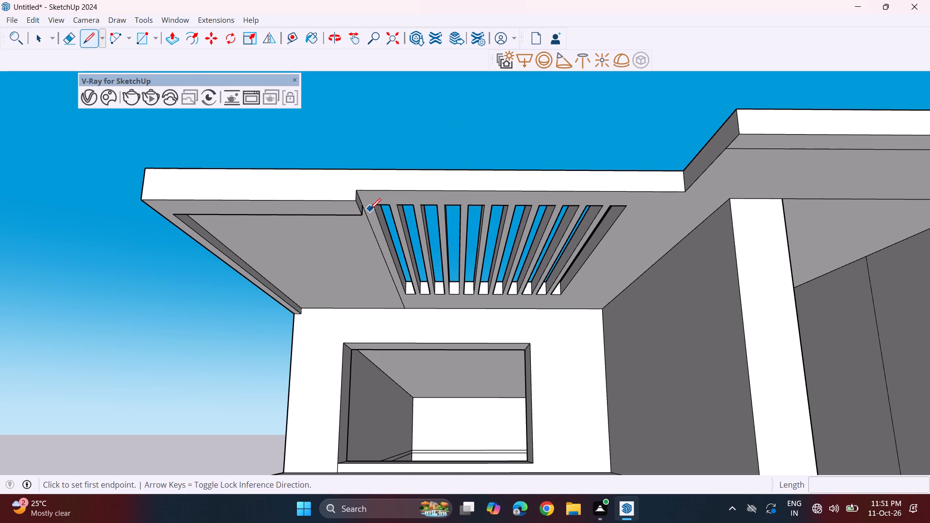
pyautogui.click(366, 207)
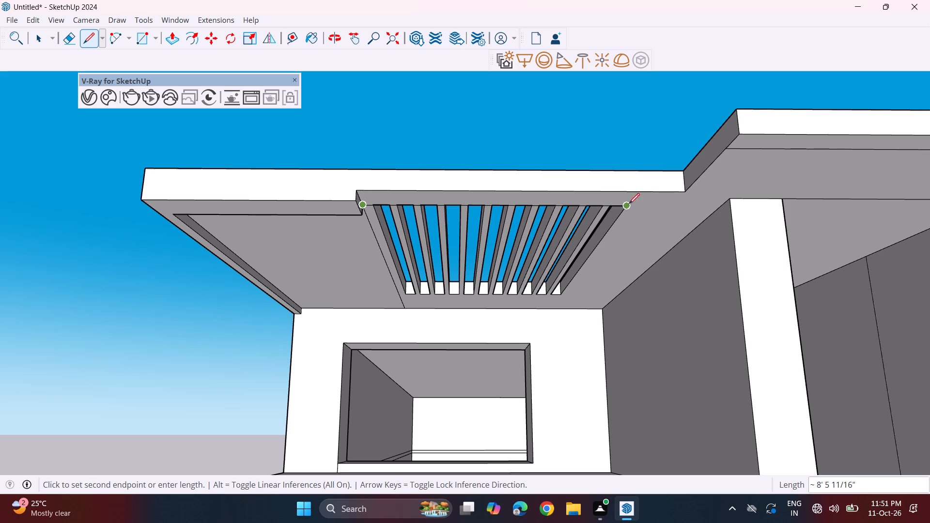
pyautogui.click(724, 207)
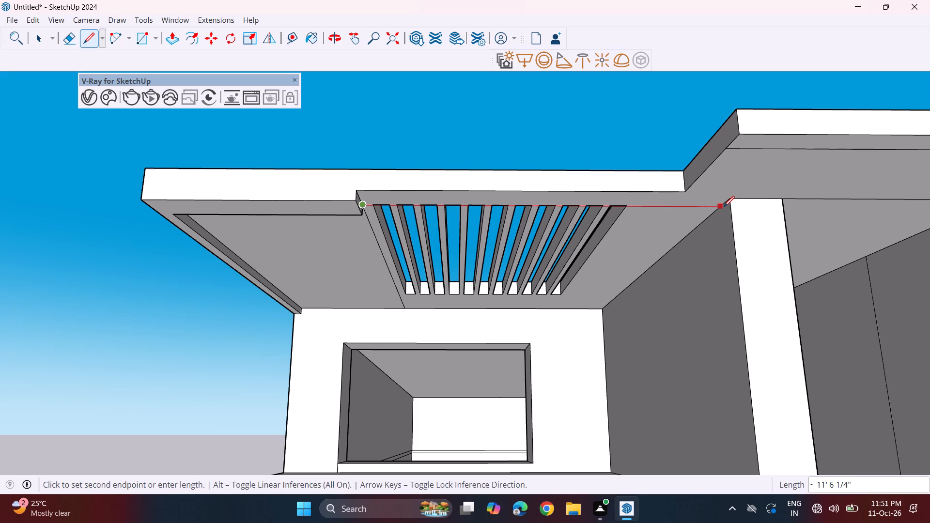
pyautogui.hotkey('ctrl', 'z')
# Outline a strip in front of the slots with an 11' 6 1/4" line to the dividing wall and a 7 3/4" line closing its end.
pyautogui.moveTo(656, 212); pyautogui.dragTo(645, 96, button='middle')
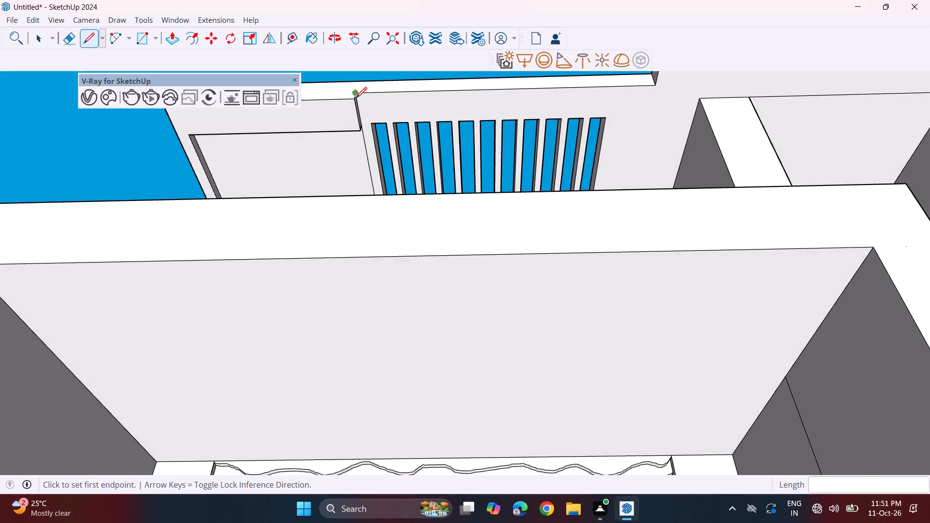
pyautogui.scroll(1, 356, 99)
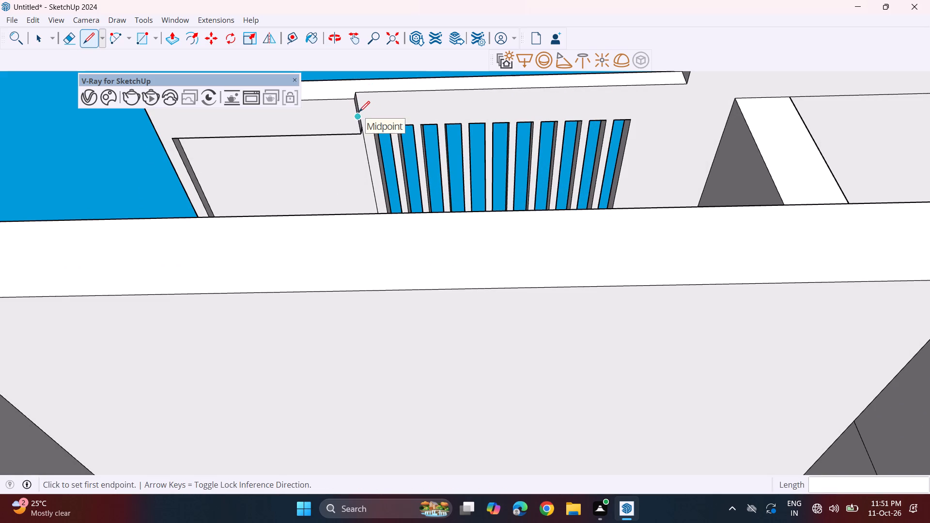
pyautogui.moveTo(359, 110); pyautogui.dragTo(359, 180, button='middle')
pyautogui.scroll(2, 359, 167)
pyautogui.click(354, 152)
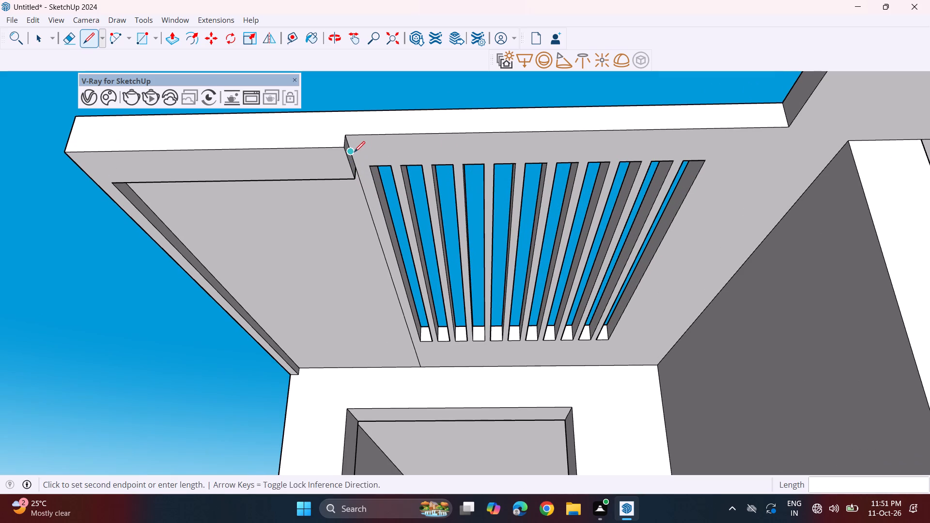
pyautogui.click(848, 149)
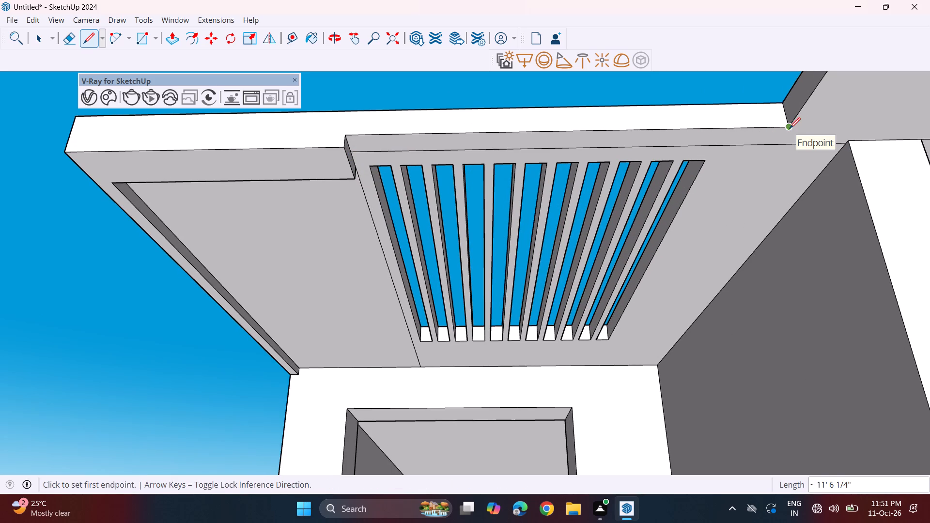
pyautogui.click(790, 128)
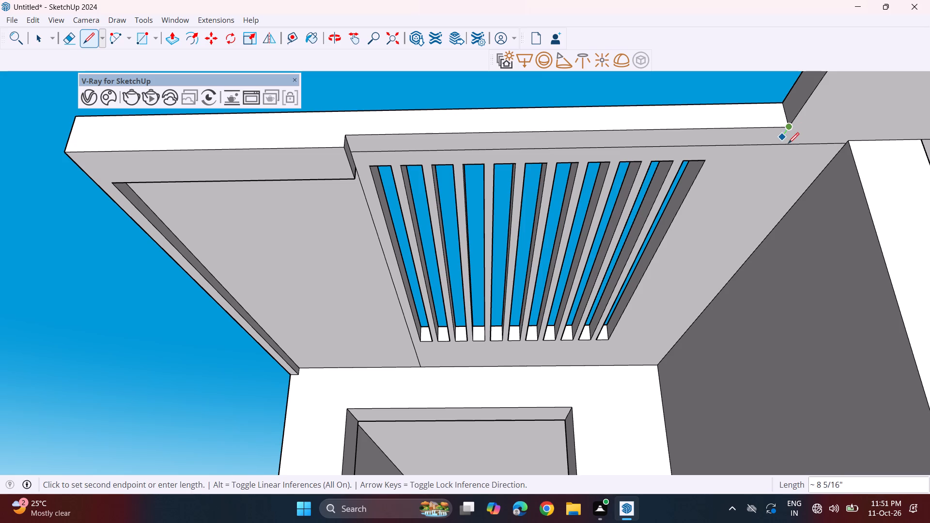
pyautogui.click(773, 149)
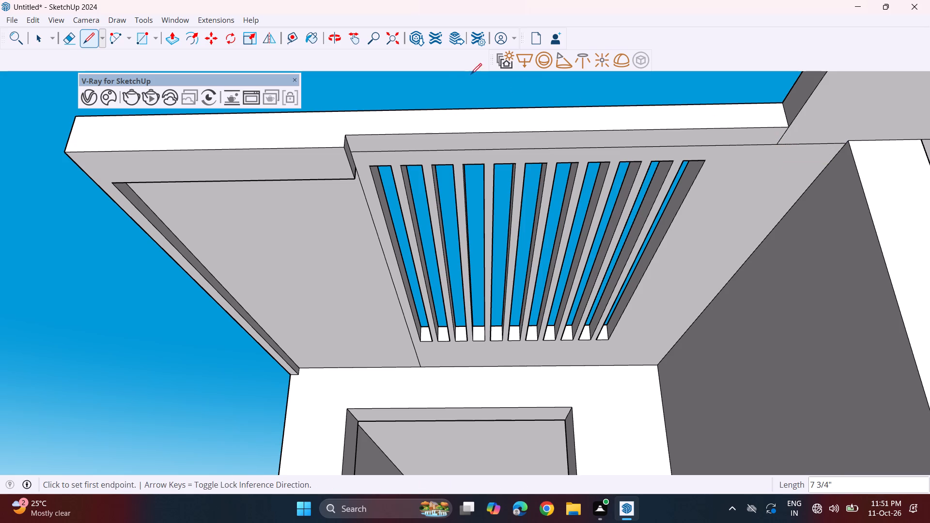
# Pull the strip in front of the slots down 4", level with the L-shaped border's underside.
pyautogui.click(169, 43)
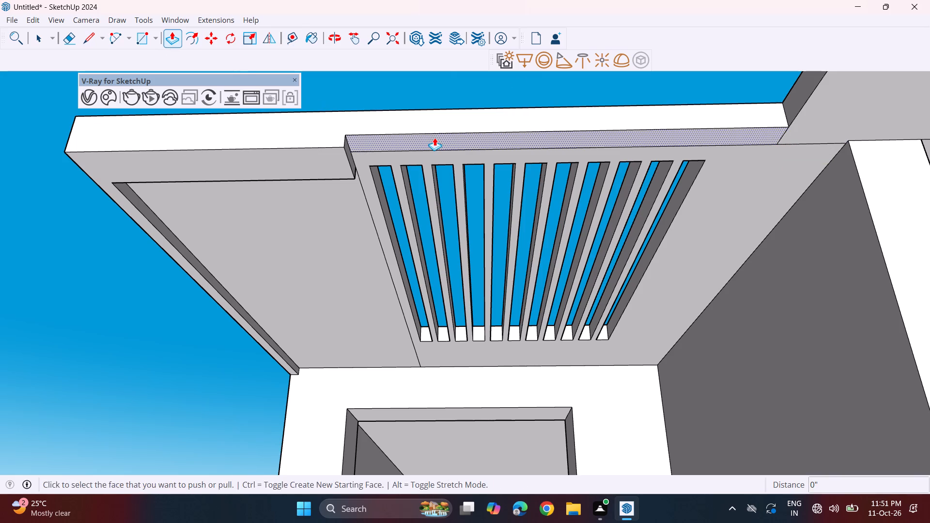
pyautogui.click(435, 139)
pyautogui.click(361, 160)
# Push the inner face of the L-shaped border's front arm back 7 3/4", in line with the slotted section's front strip.
pyautogui.moveTo(543, 122); pyautogui.dragTo(545, 171, button='middle')
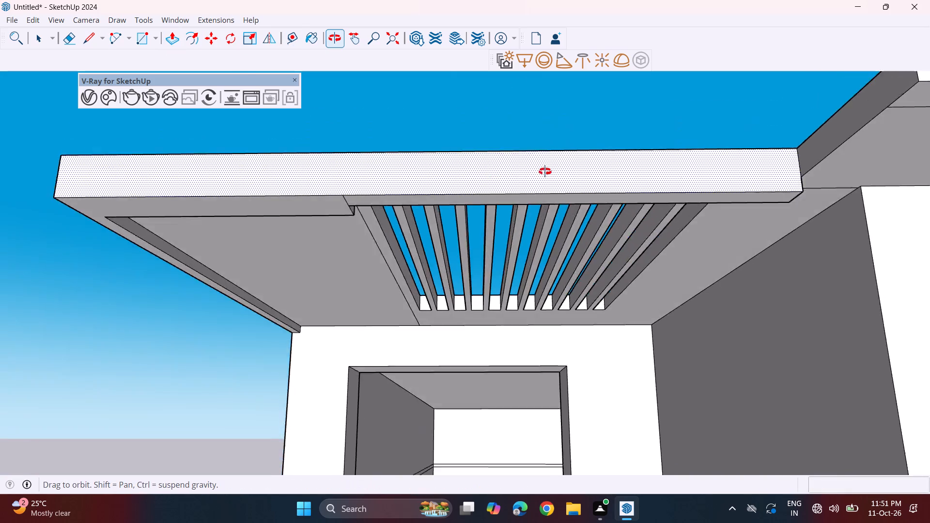
pyautogui.moveTo(545, 171); pyautogui.dragTo(537, 189, button='middle')
pyautogui.moveTo(389, 215); pyautogui.dragTo(368, 106, button='middle')
pyautogui.moveTo(366, 235); pyautogui.dragTo(241, 234, button='middle')
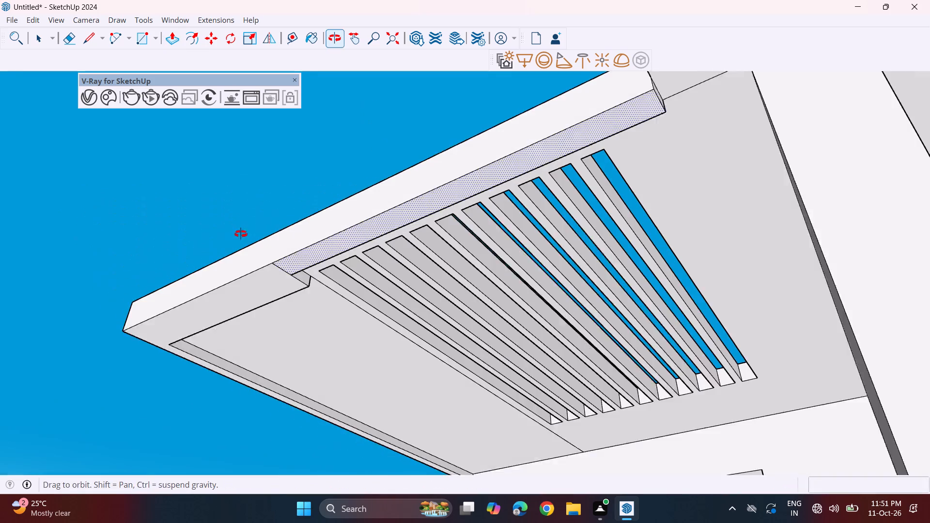
pyautogui.moveTo(241, 234); pyautogui.dragTo(240, 237, button='middle')
pyautogui.scroll(2, 301, 325)
pyautogui.scroll(2, 280, 281)
pyautogui.moveTo(281, 281); pyautogui.dragTo(241, 277, button='middle')
pyautogui.scroll(3, 328, 336)
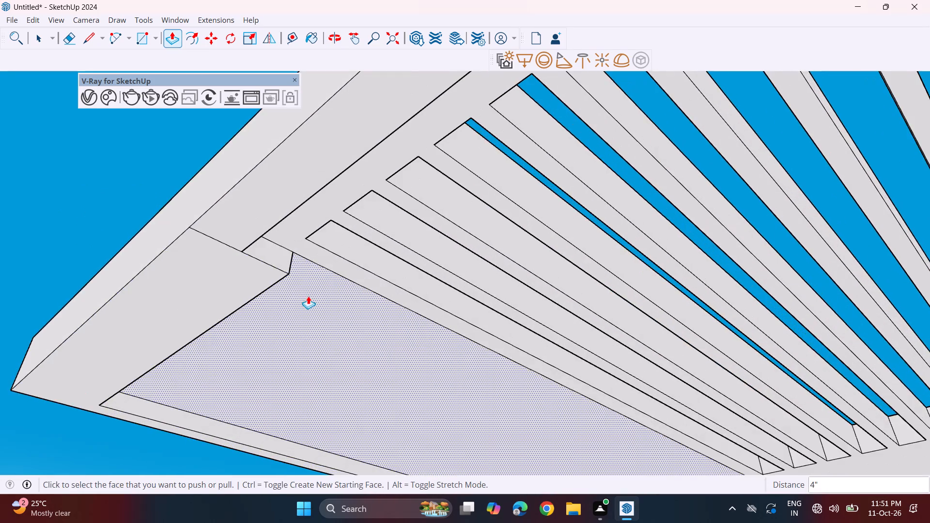
pyautogui.scroll(1, 308, 295)
pyautogui.moveTo(292, 297); pyautogui.dragTo(137, 337, button='middle')
pyautogui.click(267, 349)
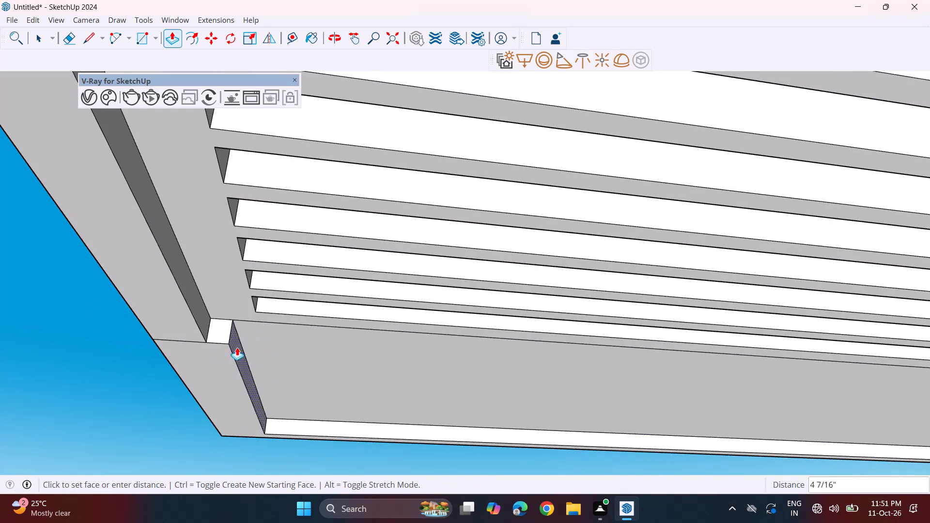
pyautogui.click(210, 335)
# Offset the outline of the roof slab's top face inward by about 6 3/8".
pyautogui.moveTo(207, 333); pyautogui.dragTo(580, 365, button='middle')
pyautogui.scroll(-3, 567, 302)
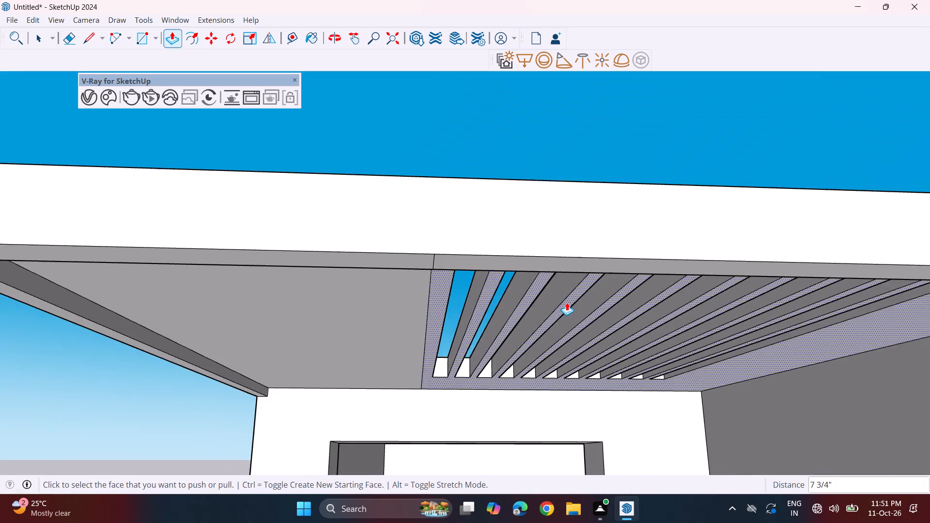
pyautogui.scroll(-8, 567, 302)
pyautogui.moveTo(542, 301); pyautogui.dragTo(510, 411, button='middle')
pyautogui.moveTo(460, 349); pyautogui.dragTo(452, 390, button='middle')
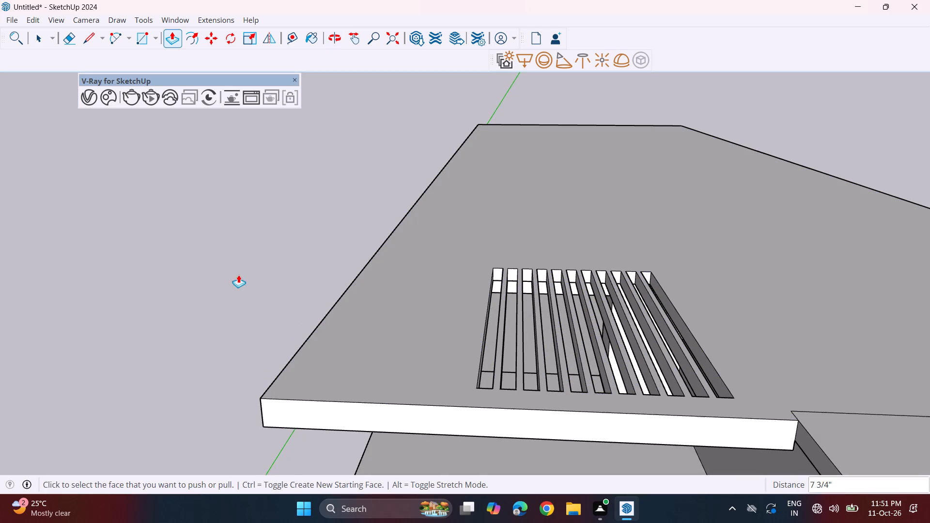
pyautogui.click(189, 37)
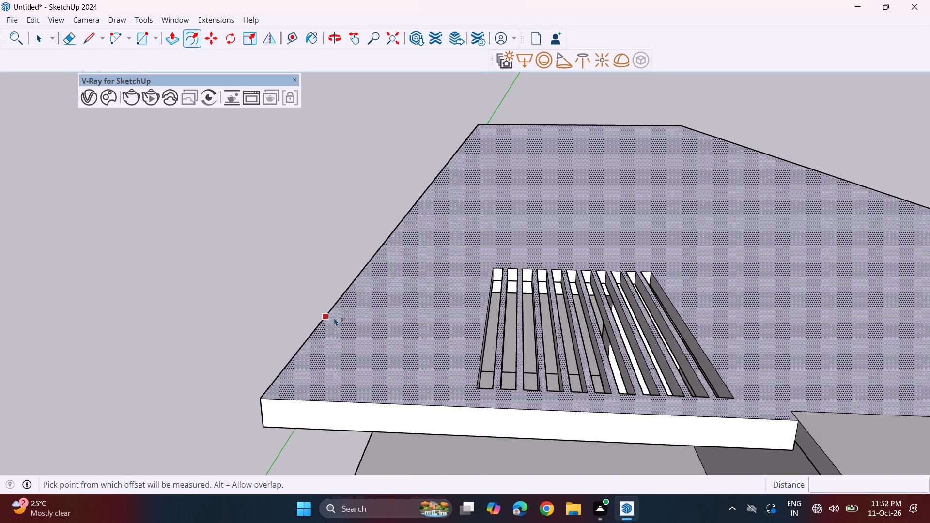
pyautogui.click(335, 318)
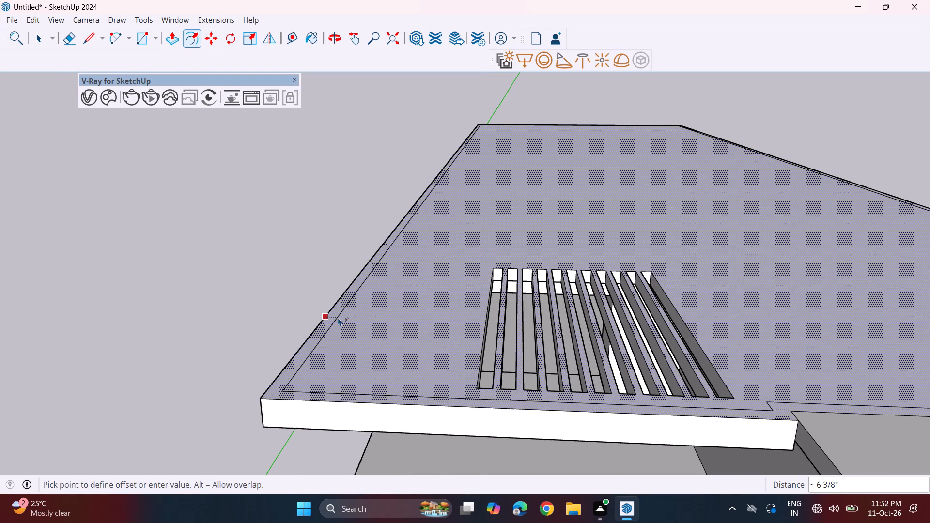
pyautogui.click(338, 318)
# Close both ends of the roof border strip with short lines, at the front step and at the far corner, the latter about 9".
pyautogui.click(98, 41)
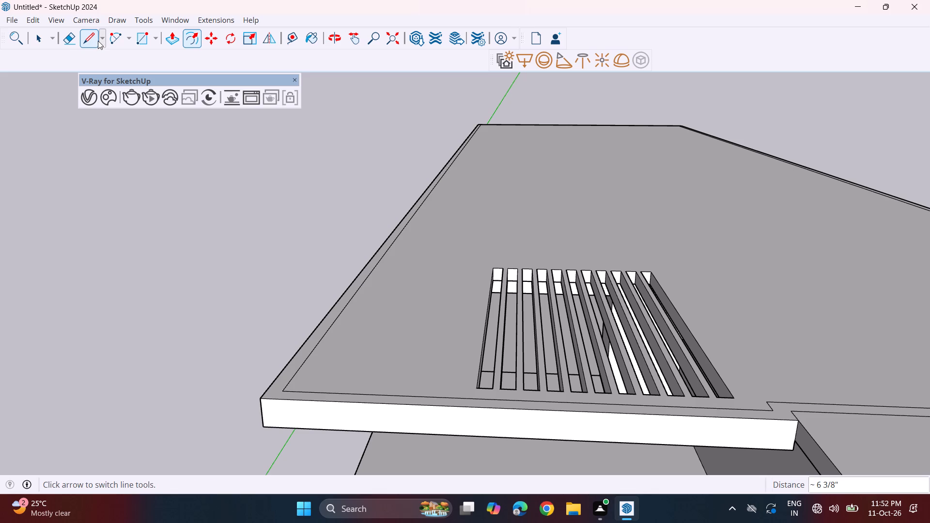
pyautogui.click(792, 411)
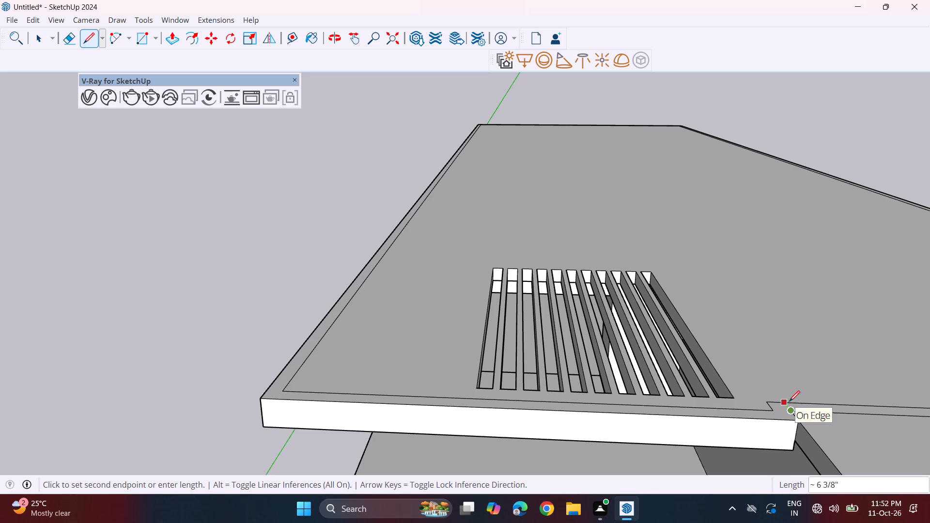
pyautogui.click(789, 401)
pyautogui.click(481, 123)
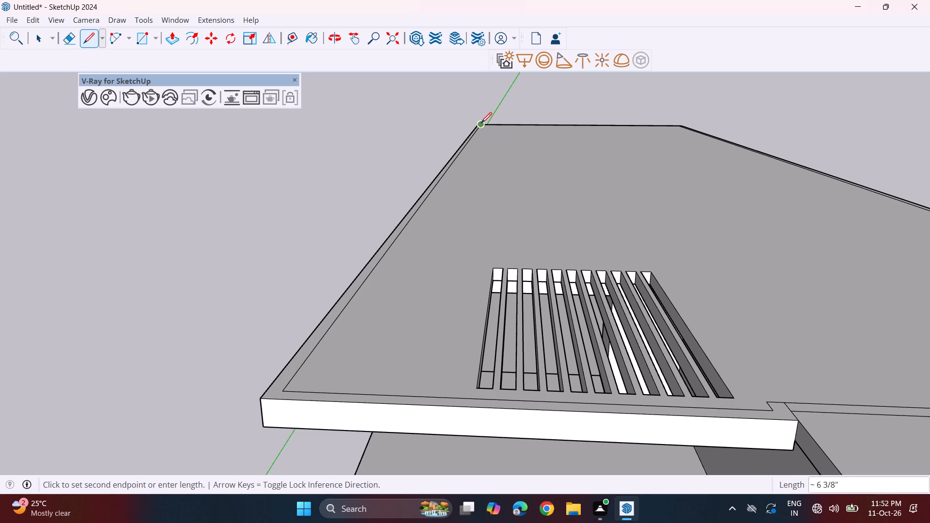
pyautogui.click(474, 129)
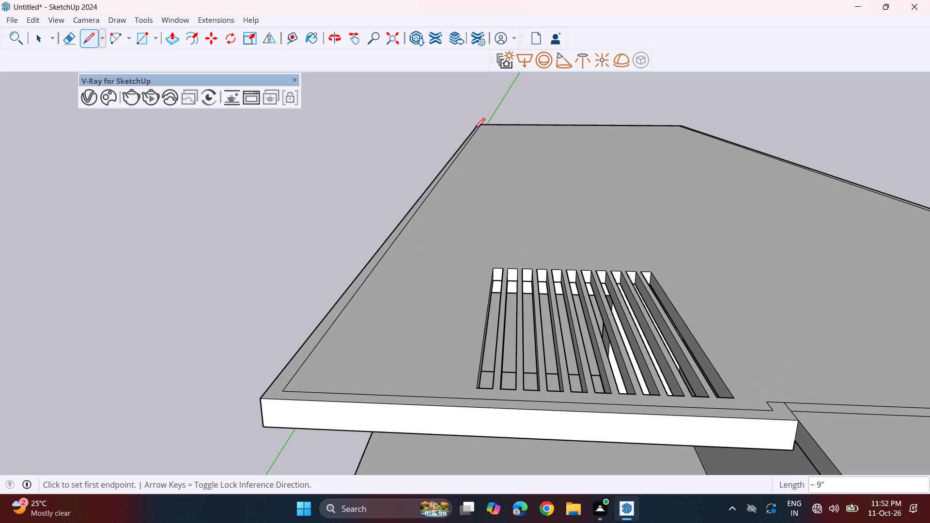
# Pull the border strip around the slotted overhang up 1' 3 3/16" to form a parapet.
pyautogui.click(171, 46)
pyautogui.click(337, 311)
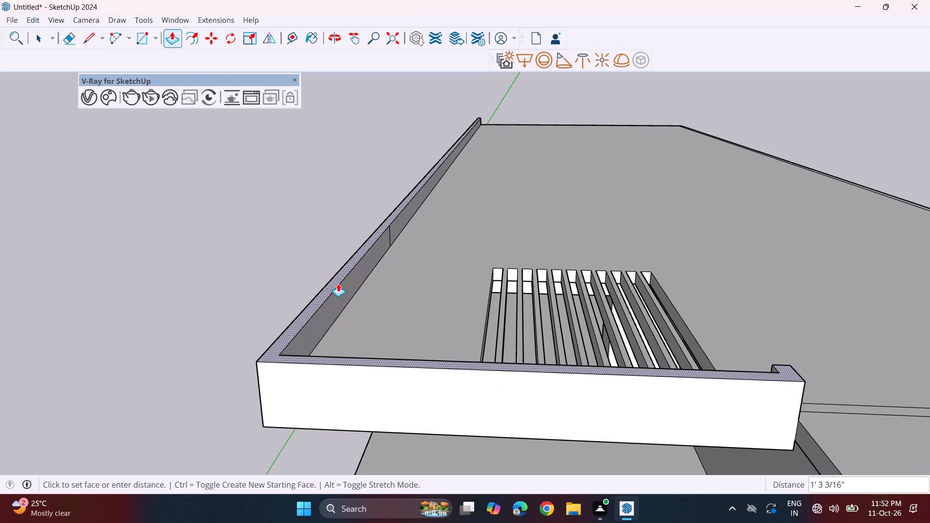
pyautogui.click(338, 283)
# Outline a border on the projecting slab with lines about 4' along its side, 21' 8 11/16" along the front and 3' 9" at the far end.
pyautogui.moveTo(502, 316); pyautogui.dragTo(509, 176, button='middle')
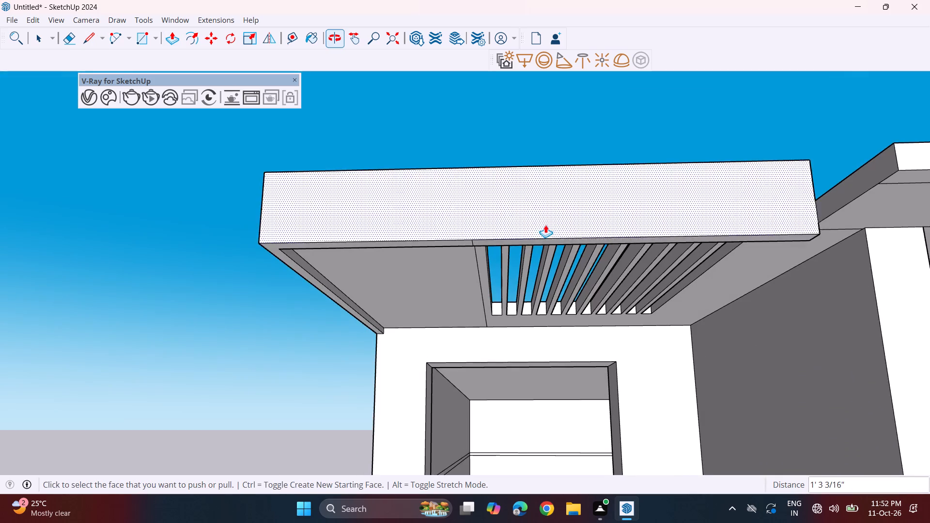
pyautogui.scroll(-3, 585, 261)
pyautogui.moveTo(743, 261); pyautogui.dragTo(692, 272, button='middle')
pyautogui.keyDown('shift'); pyautogui.moveTo(695, 263); pyautogui.dragTo(586, 270, button='middle'); pyautogui.keyUp('shift')
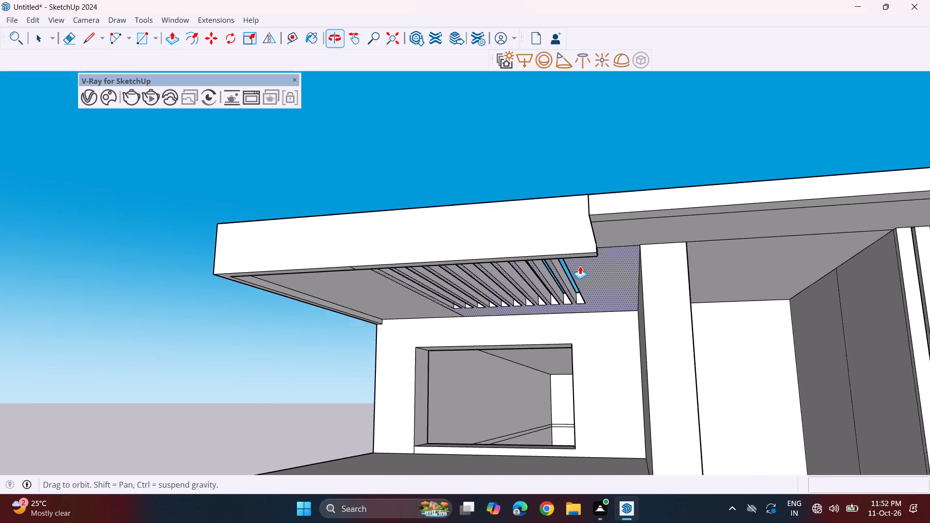
pyautogui.moveTo(560, 346); pyautogui.dragTo(547, 414, button='middle')
pyautogui.moveTo(722, 315); pyautogui.dragTo(687, 396, button='middle')
pyautogui.keyDown('shift'); pyautogui.moveTo(523, 335); pyautogui.dragTo(504, 333, button='middle'); pyautogui.keyUp('shift')
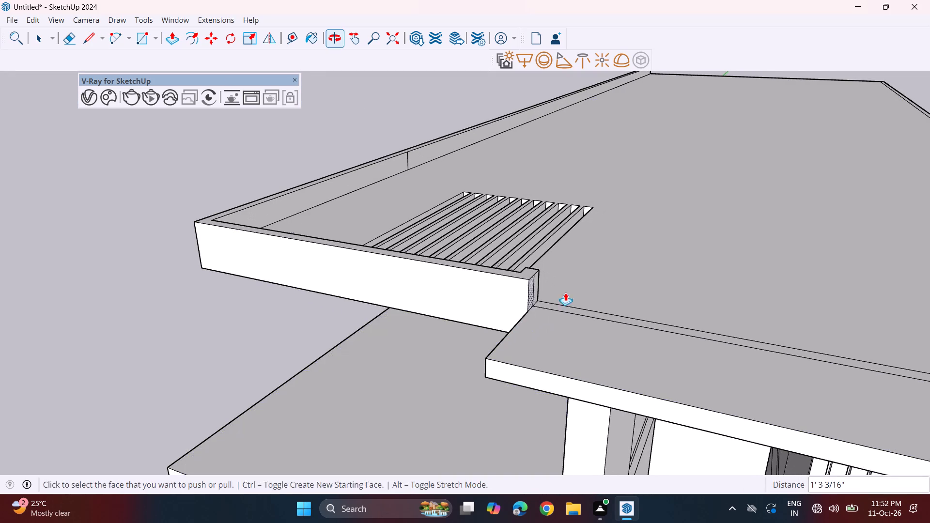
pyautogui.keyDown('shift'); pyautogui.moveTo(565, 298); pyautogui.dragTo(426, 277, button='middle'); pyautogui.keyUp('shift')
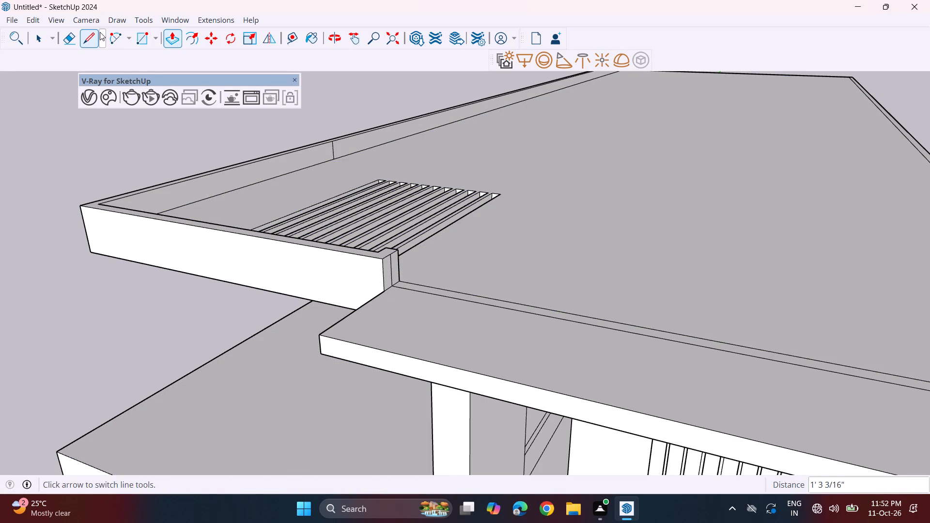
pyautogui.click(88, 37)
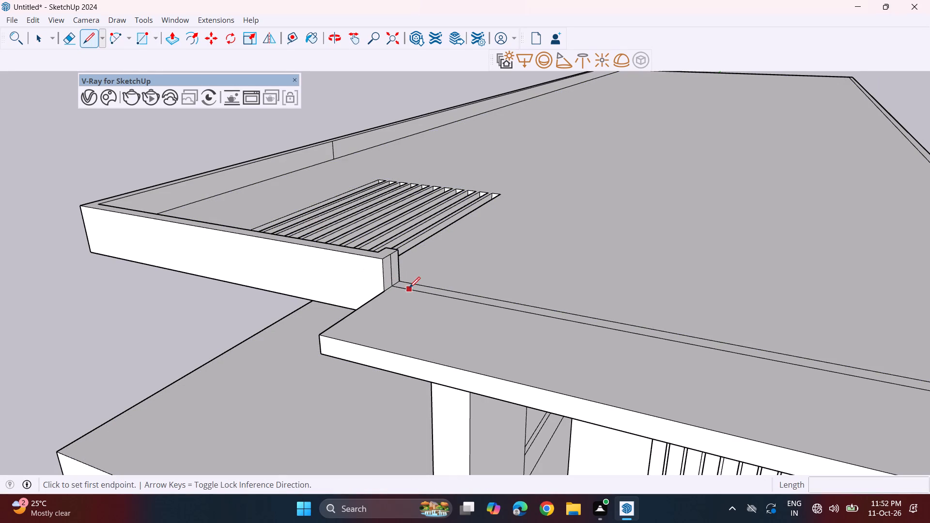
pyautogui.click(420, 284)
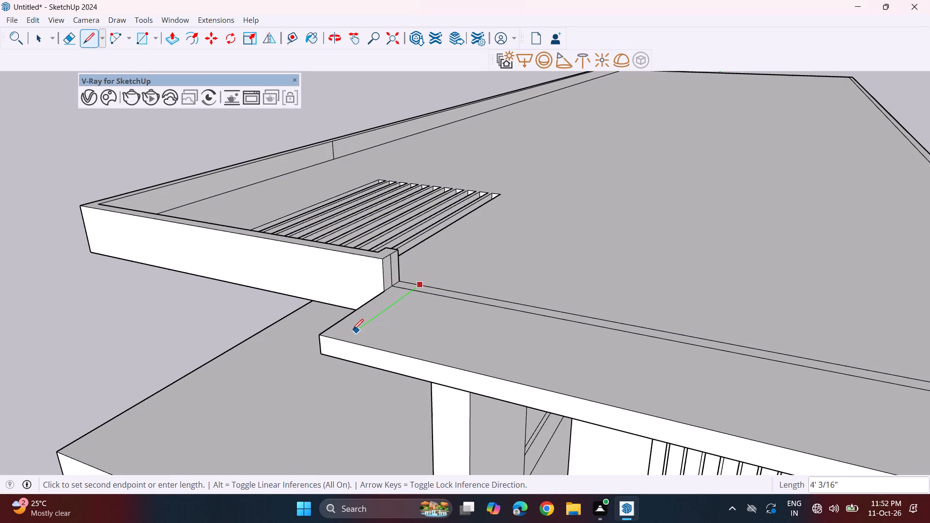
pyautogui.click(352, 330)
pyautogui.scroll(-3, 458, 363)
pyautogui.keyDown('shift'); pyautogui.moveTo(459, 364); pyautogui.dragTo(277, 220, button='middle'); pyautogui.keyUp('shift')
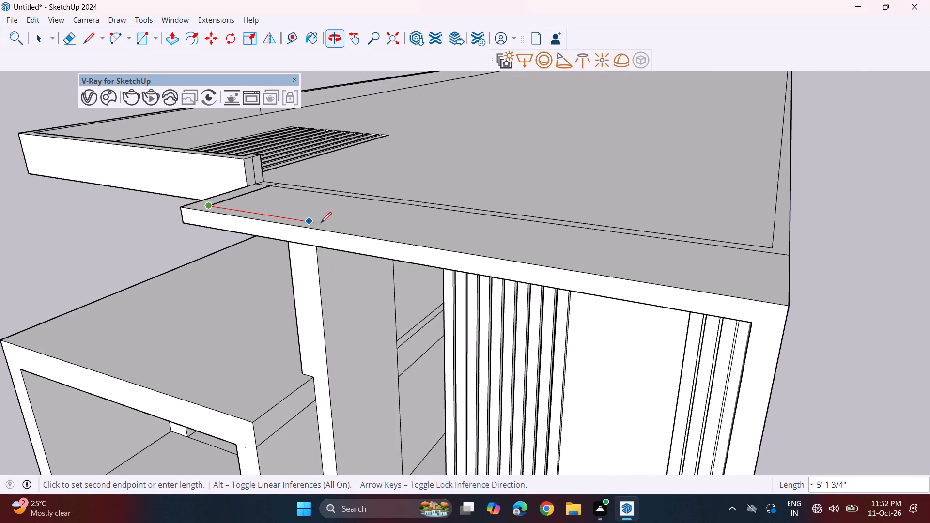
pyautogui.click(787, 297)
pyautogui.click(775, 294)
pyautogui.click(779, 259)
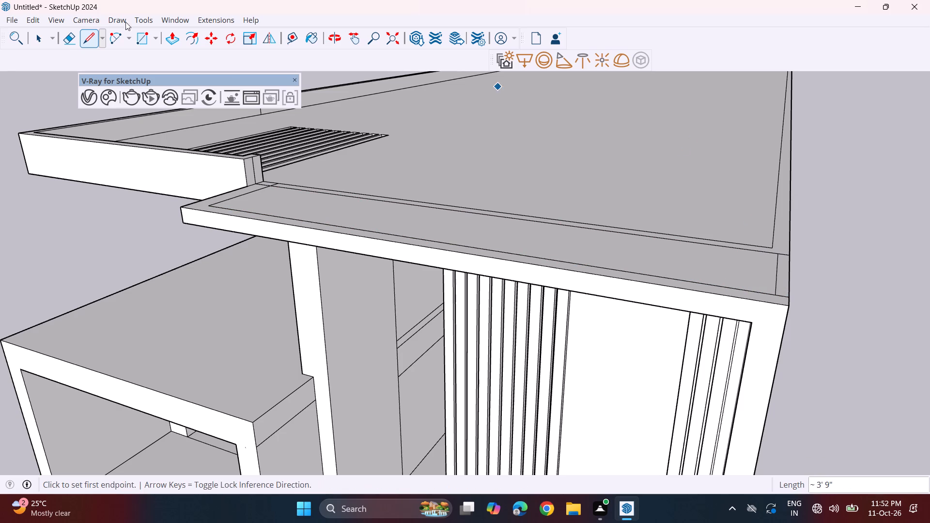
# Erase the stray edges at the parapet's end, at the step corner and at the far front corner of the projecting slab's border.
pyautogui.click(69, 38)
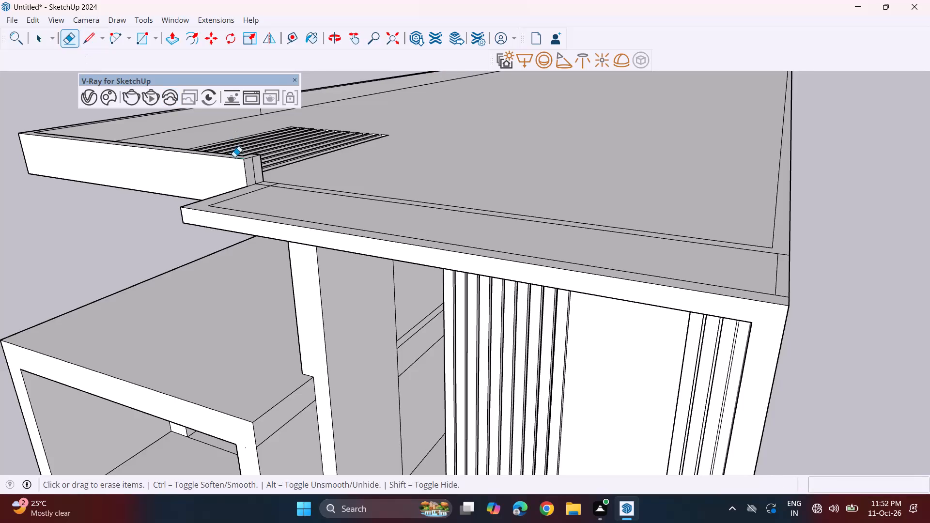
pyautogui.middleClick(253, 197)
pyautogui.scroll(6, 253, 197)
pyautogui.click(268, 182)
pyautogui.click(247, 154)
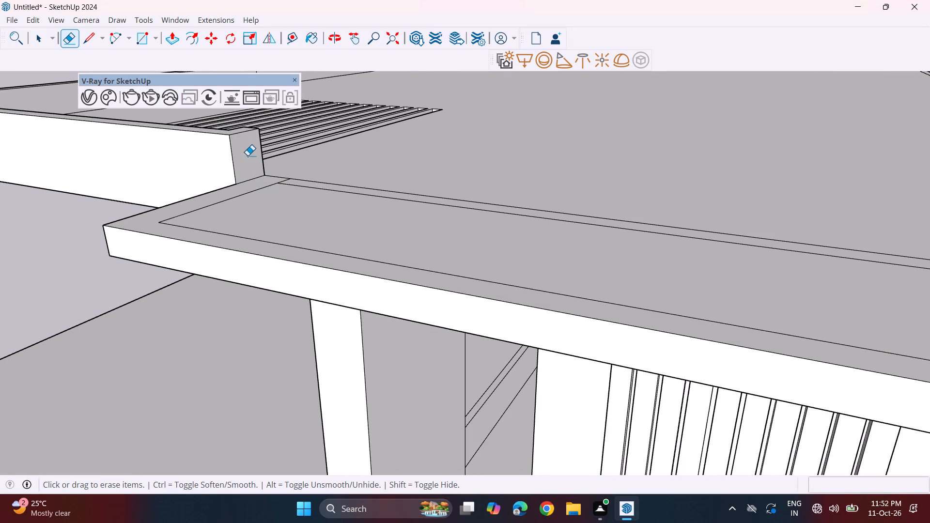
pyautogui.scroll(-7, 248, 171)
pyautogui.scroll(3, 643, 301)
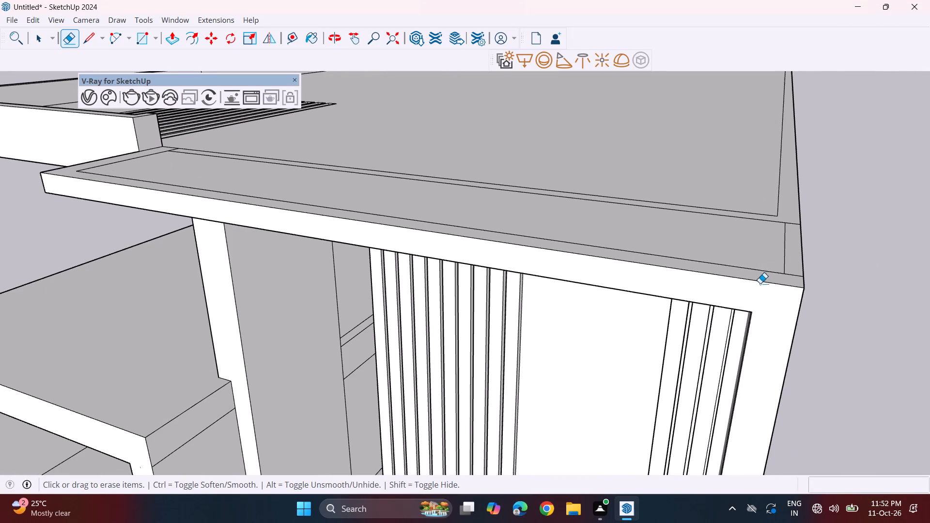
pyautogui.click(795, 276)
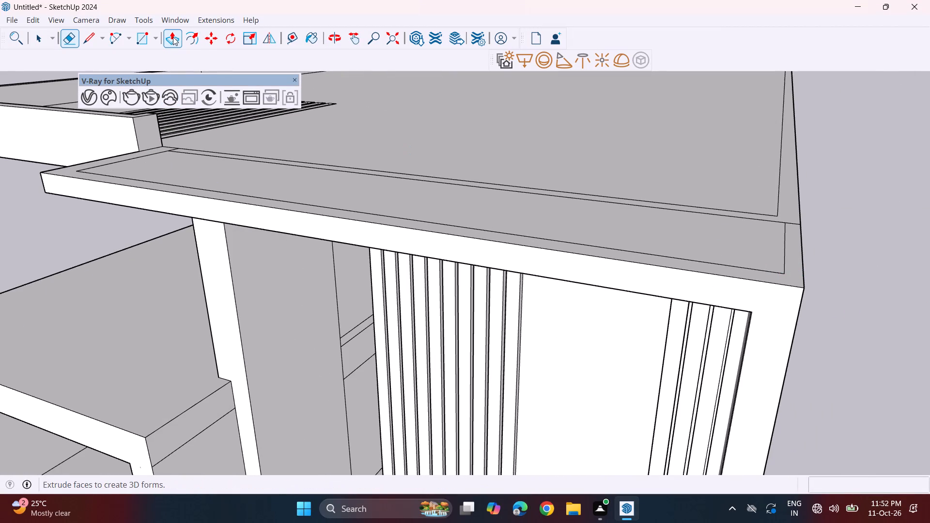
# Pull the projecting slab's border strip up 1' 3 3/16", level with the top of the neighbouring parapet.
pyautogui.click(173, 37)
pyautogui.click(229, 200)
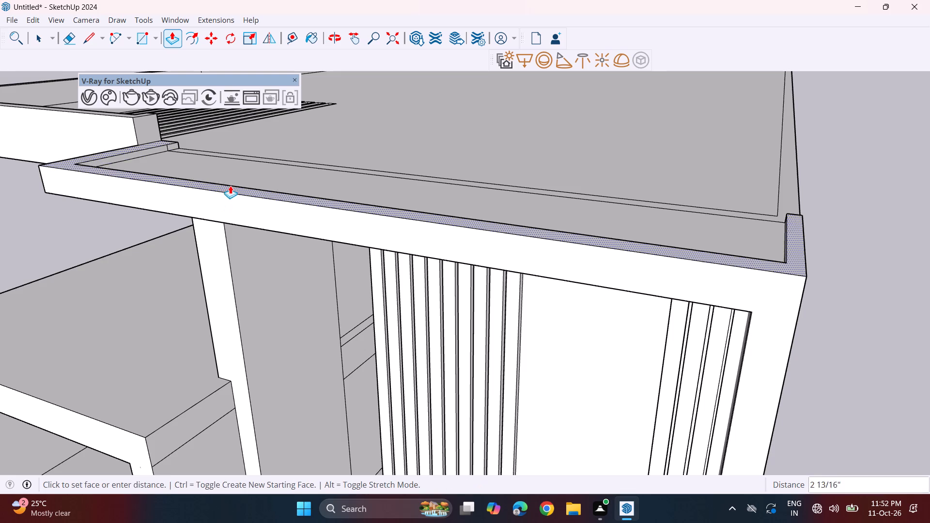
pyautogui.moveTo(150, 127); pyautogui.dragTo(350, 139, button='middle')
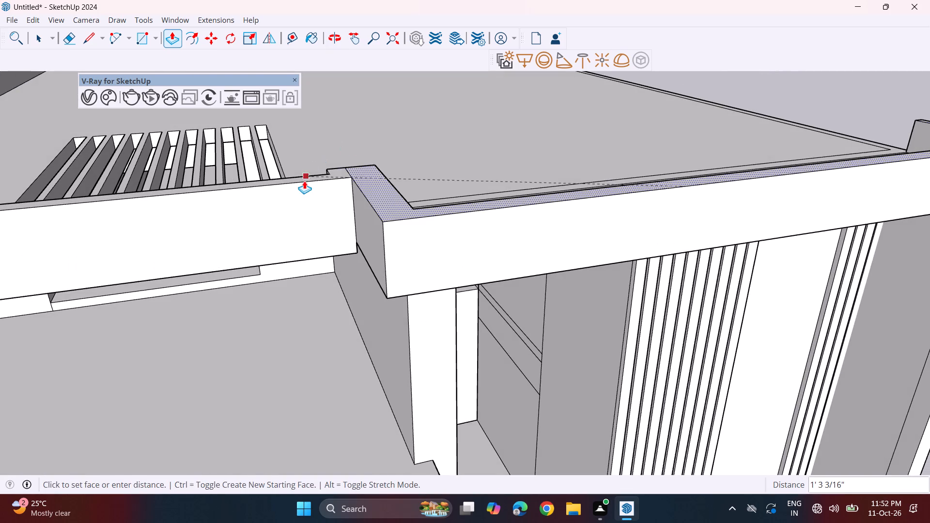
pyautogui.click(304, 184)
# Examine the building's front facade as a whole, from the new parapets down to the ground floor and the blank panel between the fins.
pyautogui.moveTo(320, 228); pyautogui.dragTo(279, 129, button='middle')
pyautogui.scroll(1, 325, 142)
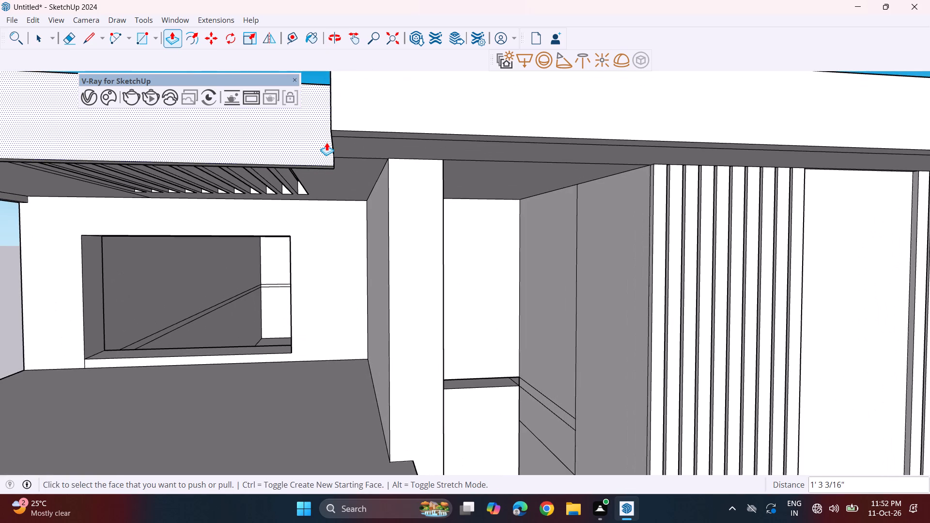
pyautogui.scroll(-12, 327, 143)
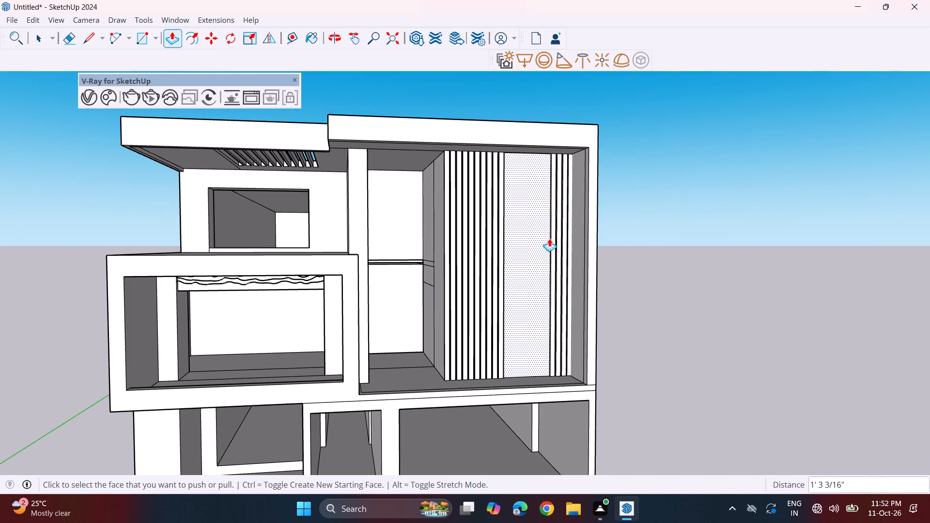
pyautogui.moveTo(588, 259); pyautogui.dragTo(571, 245, button='middle')
pyautogui.keyDown('shift'); pyautogui.moveTo(539, 309); pyautogui.dragTo(560, 249, button='middle'); pyautogui.keyUp('shift')
pyautogui.moveTo(560, 249); pyautogui.dragTo(533, 275, button='middle')
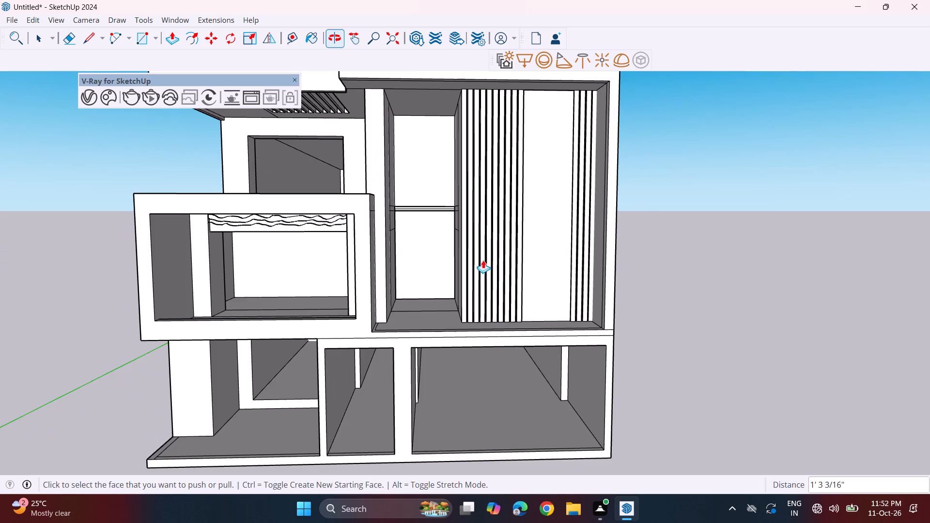
pyautogui.keyDown('shift'); pyautogui.moveTo(480, 248); pyautogui.dragTo(517, 297, button='middle'); pyautogui.keyUp('shift')
pyautogui.moveTo(516, 291); pyautogui.dragTo(484, 275, button='middle')
pyautogui.scroll(-1, 486, 267)
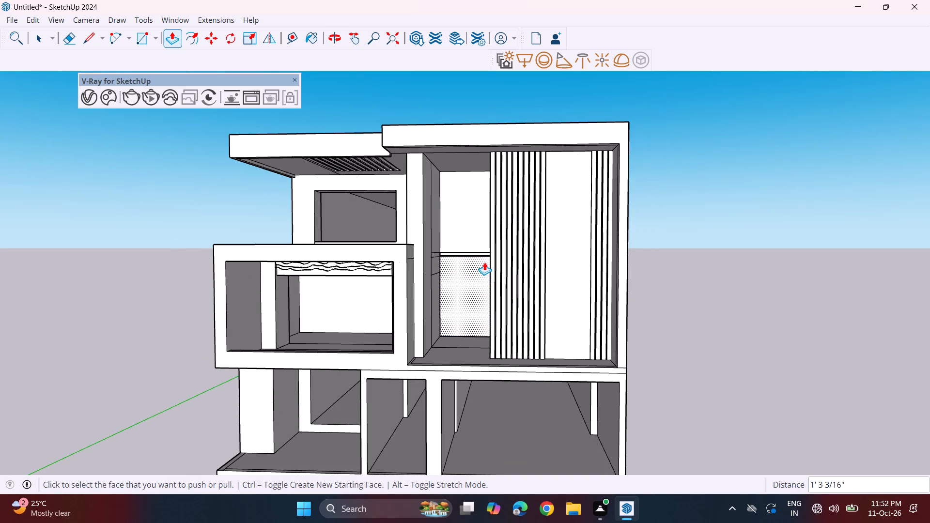
pyautogui.moveTo(317, 298); pyautogui.dragTo(331, 268, button='middle')
pyautogui.scroll(-2, 331, 268)
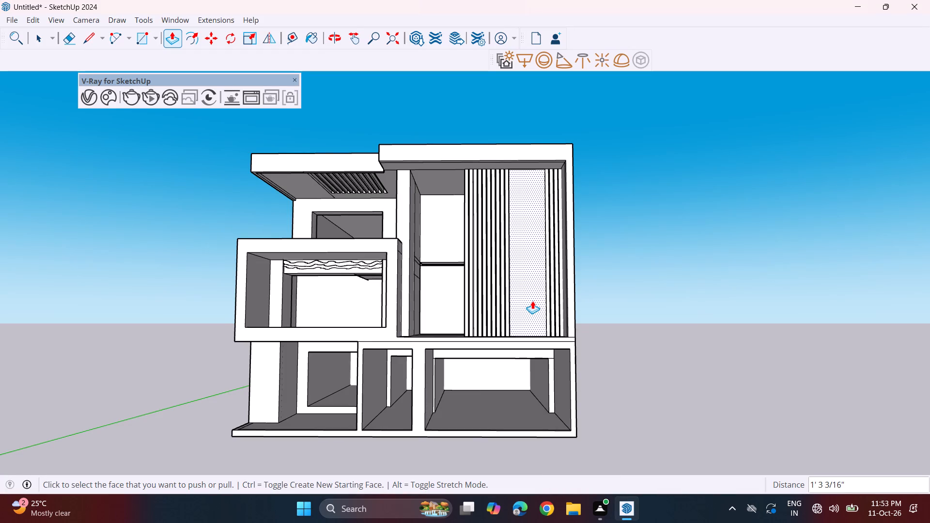
pyautogui.moveTo(523, 289); pyautogui.dragTo(583, 376, button='middle')
pyautogui.scroll(6, 558, 314)
pyautogui.click(519, 338)
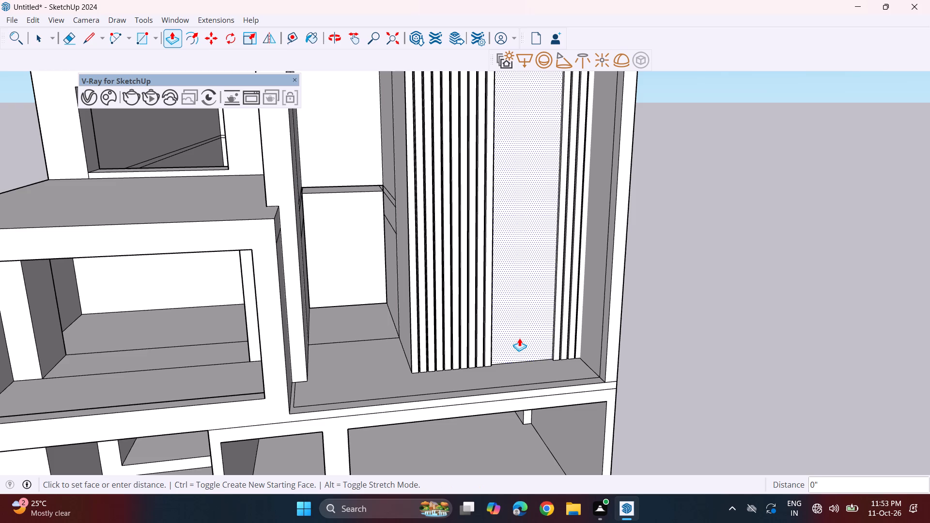
pyautogui.click(518, 335)
# Draw two roughly parallel diagonals, about 8' 10 1/8" and 7' 8 5/8" long, rising from the base of the blank panel between the fins.
pyautogui.moveTo(518, 335); pyautogui.dragTo(440, 274, button='middle')
pyautogui.click(91, 39)
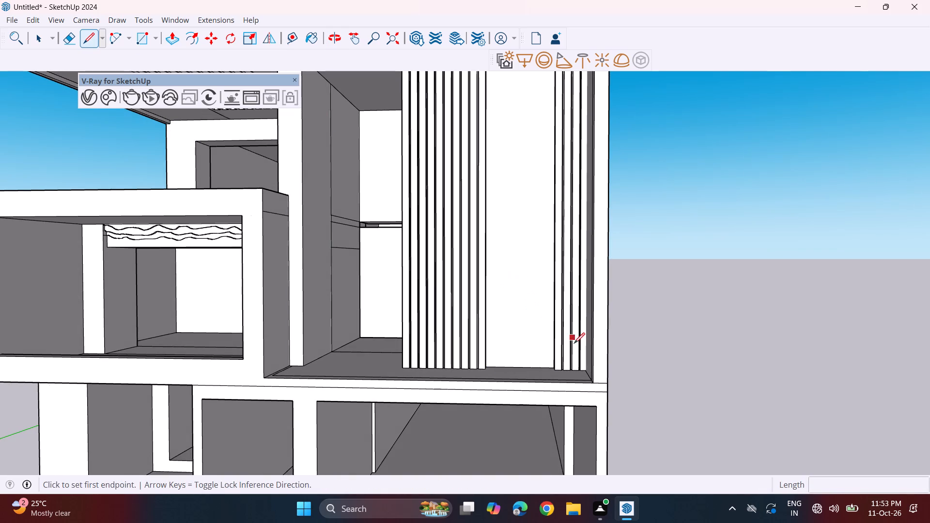
pyautogui.scroll(4, 577, 366)
pyautogui.scroll(7, 438, 353)
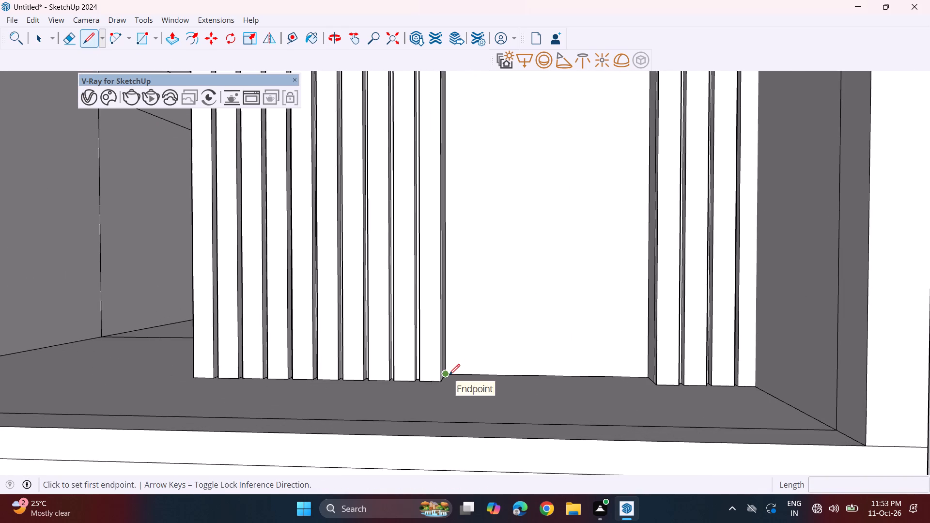
pyautogui.click(449, 375)
pyautogui.scroll(-3, 540, 224)
pyautogui.keyDown('shift'); pyautogui.moveTo(542, 223); pyautogui.dragTo(504, 325, button='middle'); pyautogui.keyUp('shift')
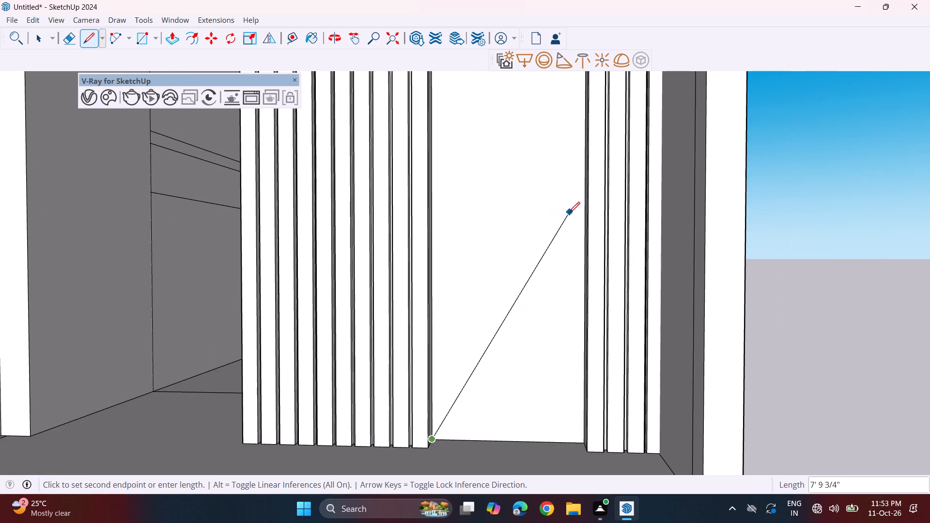
pyautogui.moveTo(569, 212); pyautogui.dragTo(593, 242, button='middle')
pyautogui.click(602, 204)
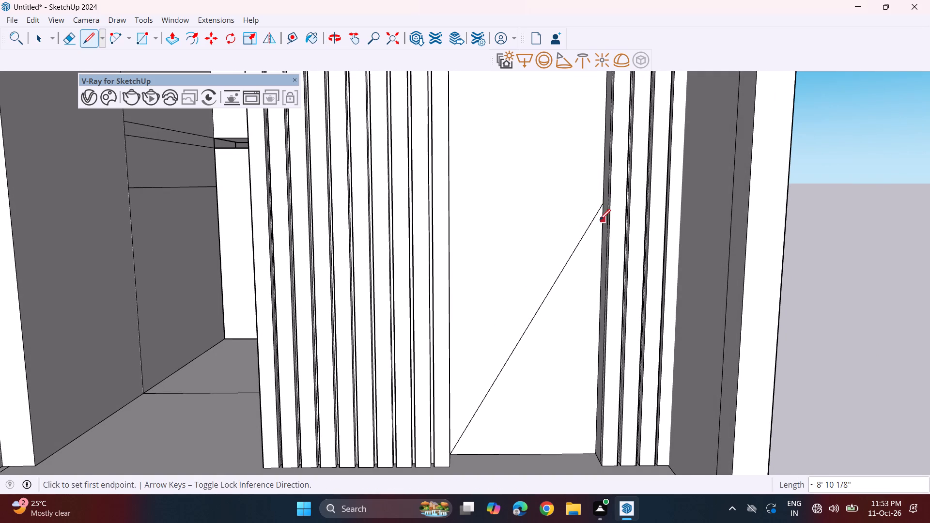
pyautogui.click(599, 238)
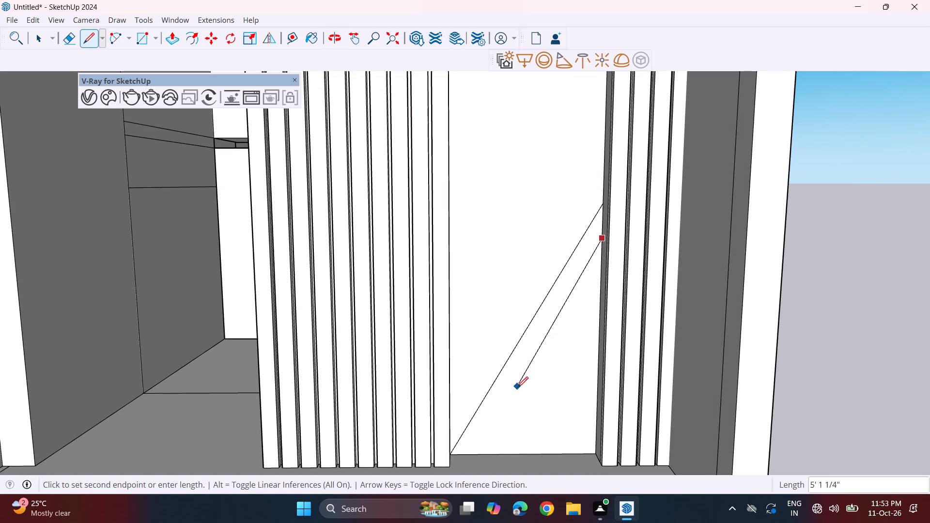
pyautogui.click(466, 455)
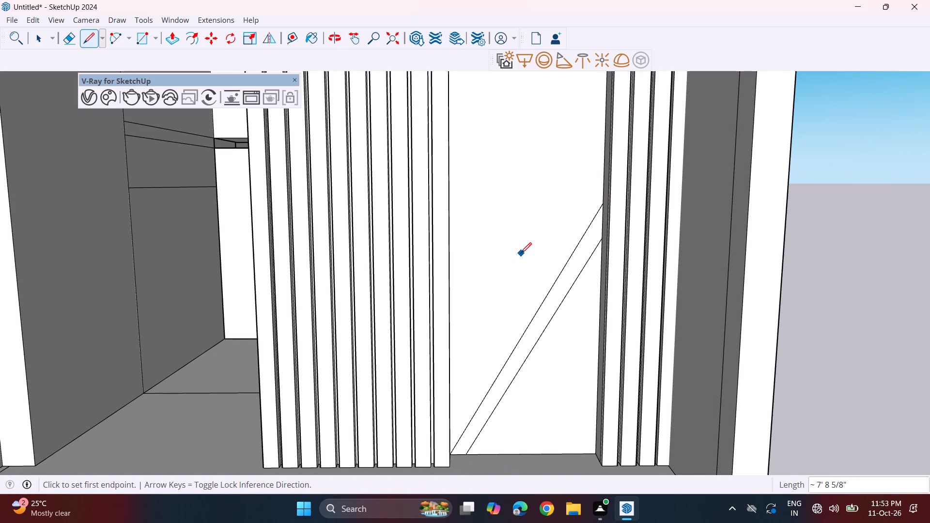
# Draw a diagonal about 7' 4 7/8" long from the upper end of the first diagonal up to the panel's opposite edge.
pyautogui.scroll(-2, 521, 249)
pyautogui.keyDown('shift'); pyautogui.moveTo(523, 237); pyautogui.dragTo(468, 354, button='middle'); pyautogui.keyUp('shift')
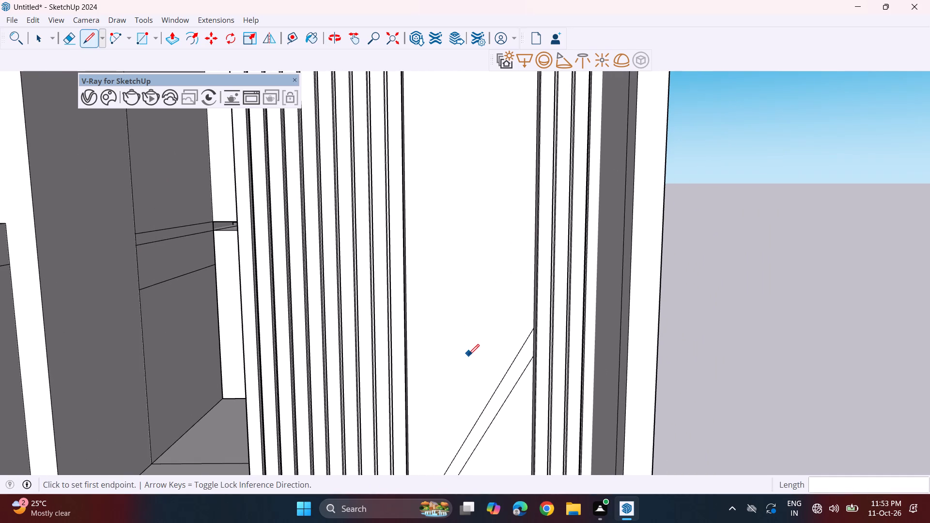
pyautogui.click(534, 330)
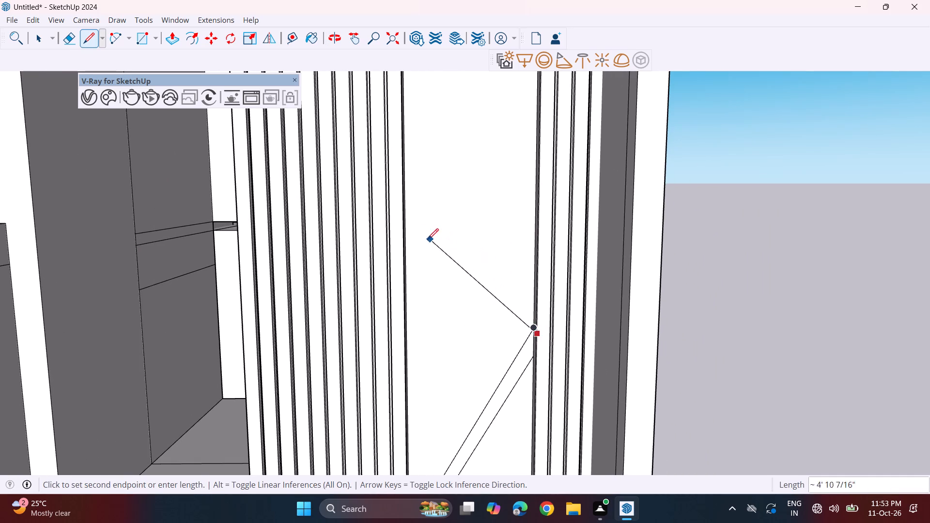
pyautogui.moveTo(414, 238); pyautogui.dragTo(389, 235, button='middle')
pyautogui.click(387, 156)
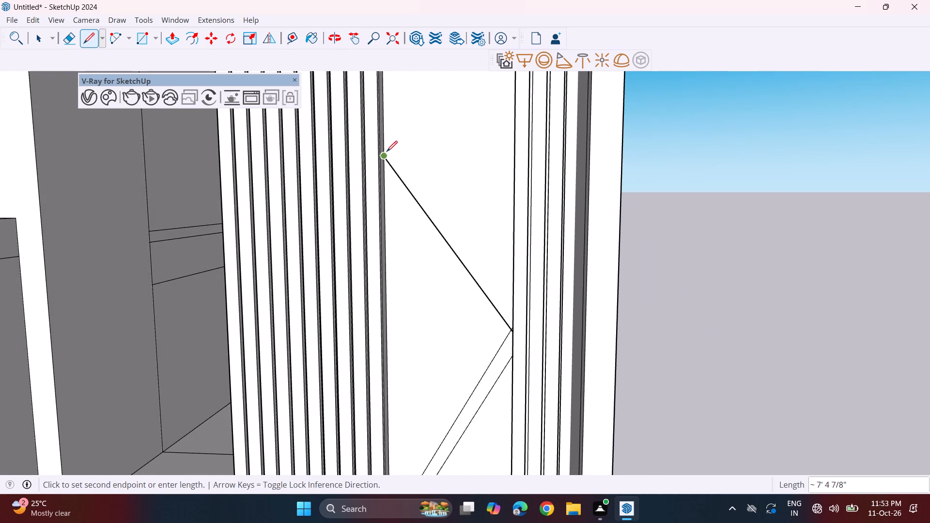
pyautogui.click(387, 135)
pyautogui.moveTo(439, 203); pyautogui.dragTo(471, 236, button='middle')
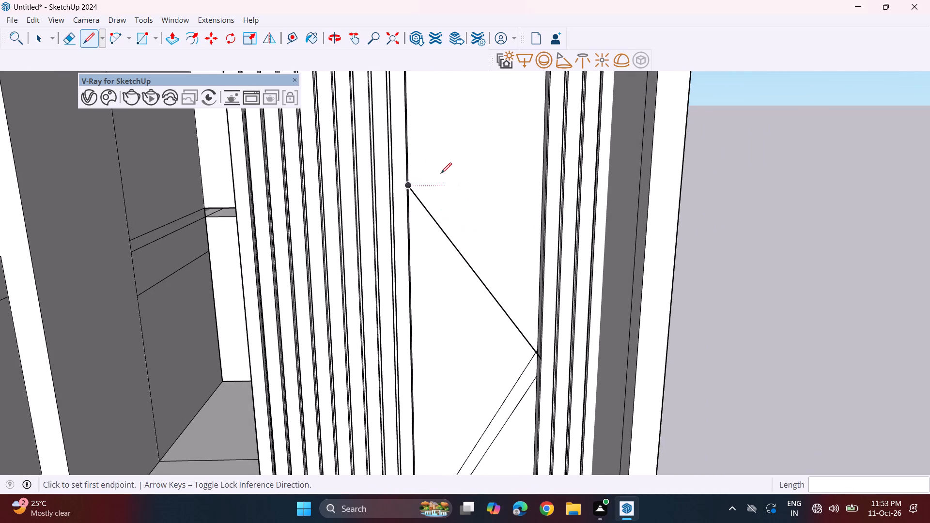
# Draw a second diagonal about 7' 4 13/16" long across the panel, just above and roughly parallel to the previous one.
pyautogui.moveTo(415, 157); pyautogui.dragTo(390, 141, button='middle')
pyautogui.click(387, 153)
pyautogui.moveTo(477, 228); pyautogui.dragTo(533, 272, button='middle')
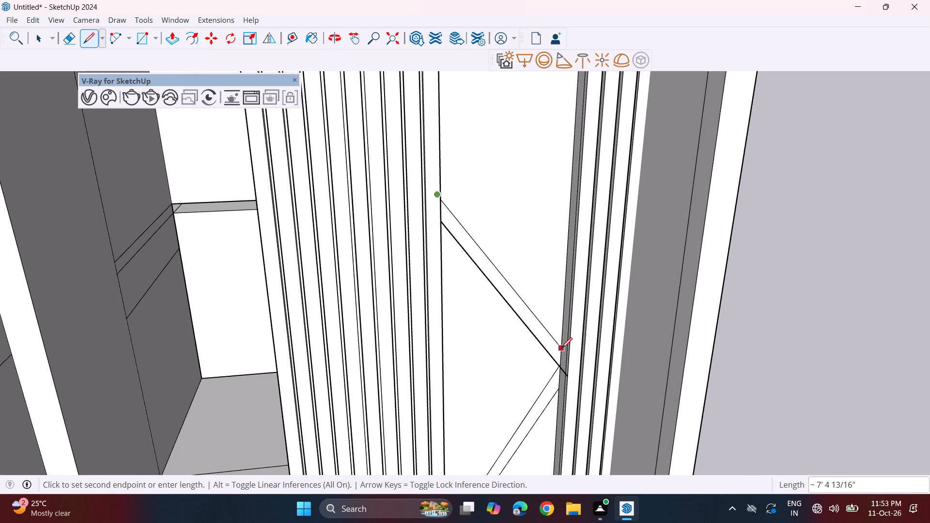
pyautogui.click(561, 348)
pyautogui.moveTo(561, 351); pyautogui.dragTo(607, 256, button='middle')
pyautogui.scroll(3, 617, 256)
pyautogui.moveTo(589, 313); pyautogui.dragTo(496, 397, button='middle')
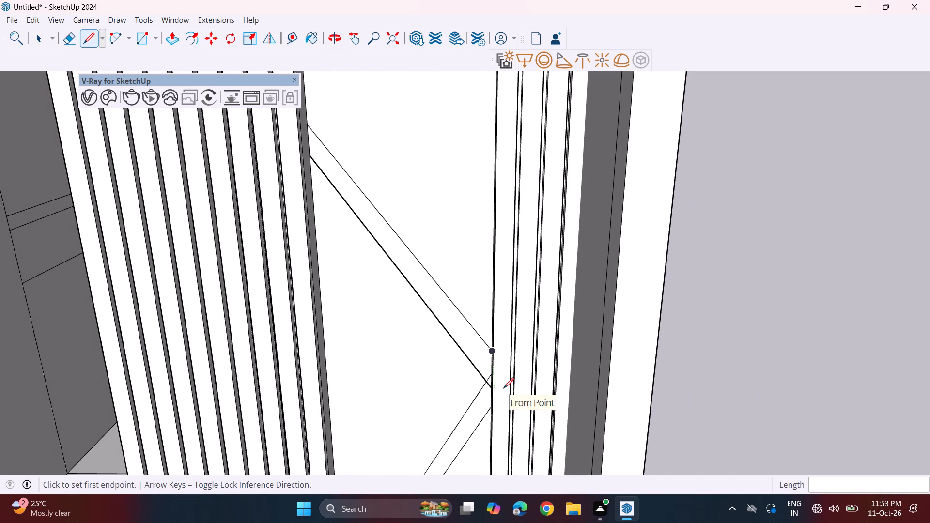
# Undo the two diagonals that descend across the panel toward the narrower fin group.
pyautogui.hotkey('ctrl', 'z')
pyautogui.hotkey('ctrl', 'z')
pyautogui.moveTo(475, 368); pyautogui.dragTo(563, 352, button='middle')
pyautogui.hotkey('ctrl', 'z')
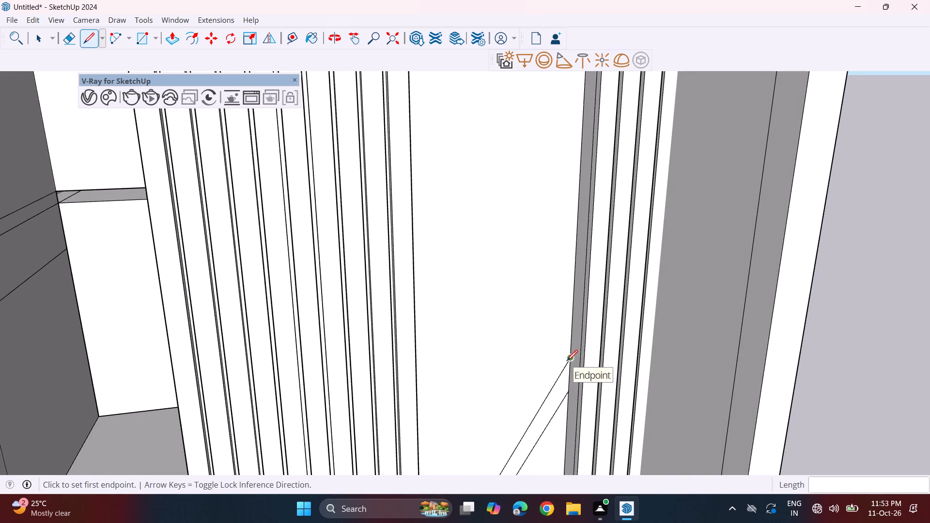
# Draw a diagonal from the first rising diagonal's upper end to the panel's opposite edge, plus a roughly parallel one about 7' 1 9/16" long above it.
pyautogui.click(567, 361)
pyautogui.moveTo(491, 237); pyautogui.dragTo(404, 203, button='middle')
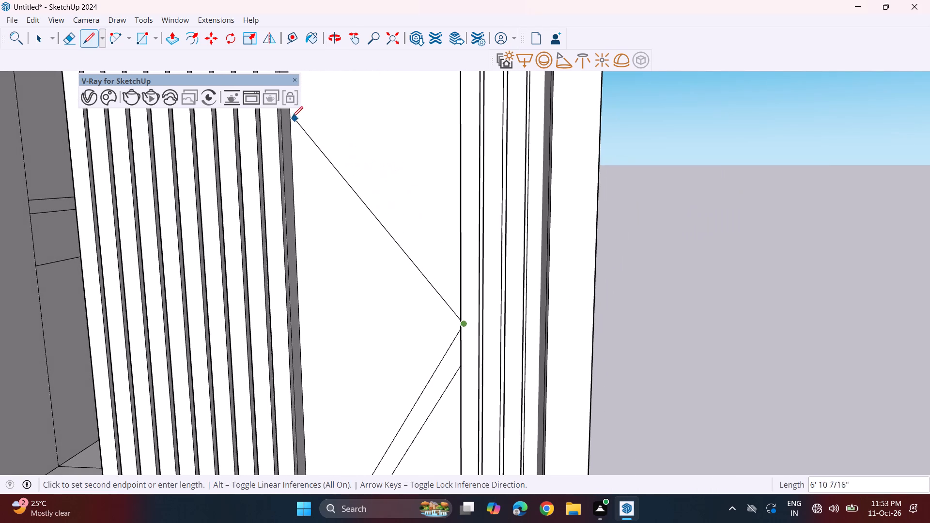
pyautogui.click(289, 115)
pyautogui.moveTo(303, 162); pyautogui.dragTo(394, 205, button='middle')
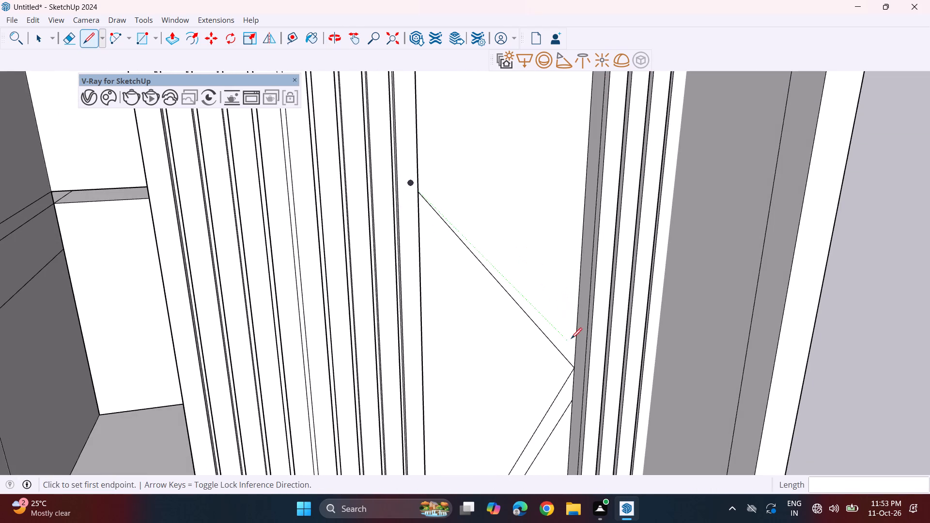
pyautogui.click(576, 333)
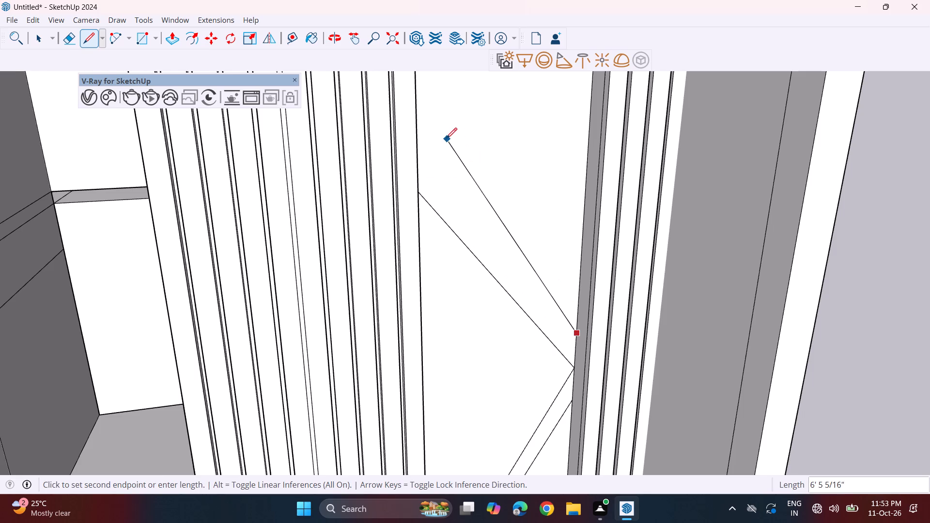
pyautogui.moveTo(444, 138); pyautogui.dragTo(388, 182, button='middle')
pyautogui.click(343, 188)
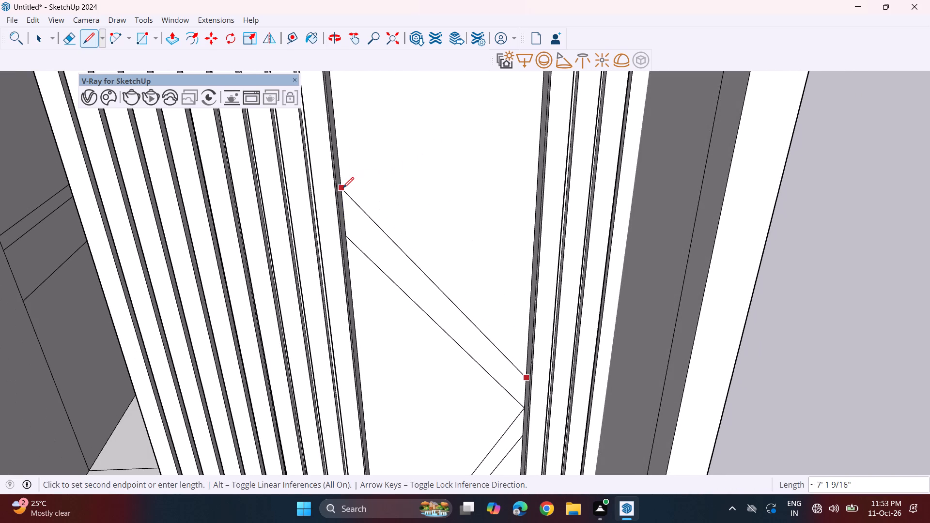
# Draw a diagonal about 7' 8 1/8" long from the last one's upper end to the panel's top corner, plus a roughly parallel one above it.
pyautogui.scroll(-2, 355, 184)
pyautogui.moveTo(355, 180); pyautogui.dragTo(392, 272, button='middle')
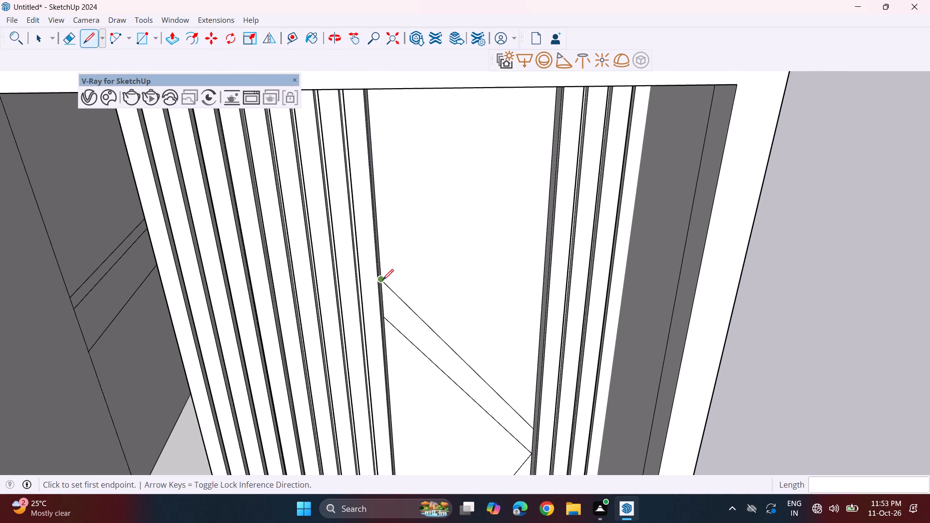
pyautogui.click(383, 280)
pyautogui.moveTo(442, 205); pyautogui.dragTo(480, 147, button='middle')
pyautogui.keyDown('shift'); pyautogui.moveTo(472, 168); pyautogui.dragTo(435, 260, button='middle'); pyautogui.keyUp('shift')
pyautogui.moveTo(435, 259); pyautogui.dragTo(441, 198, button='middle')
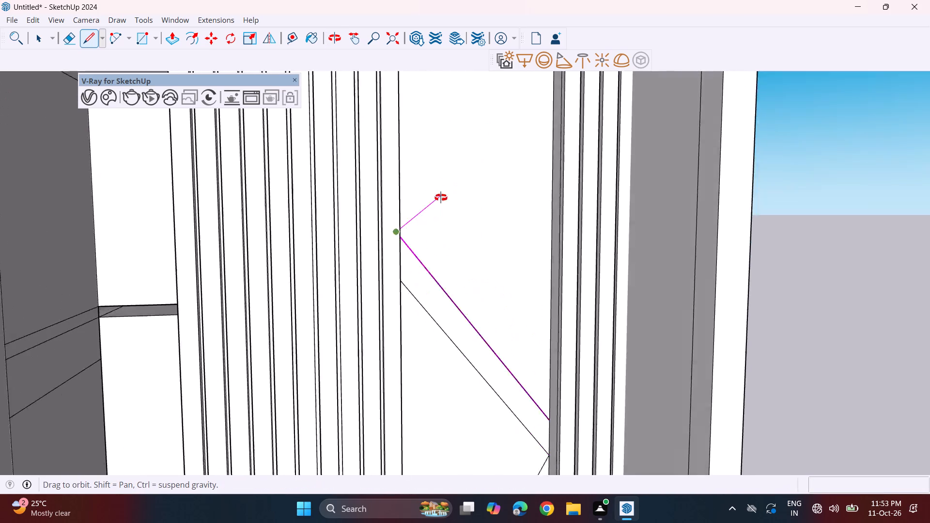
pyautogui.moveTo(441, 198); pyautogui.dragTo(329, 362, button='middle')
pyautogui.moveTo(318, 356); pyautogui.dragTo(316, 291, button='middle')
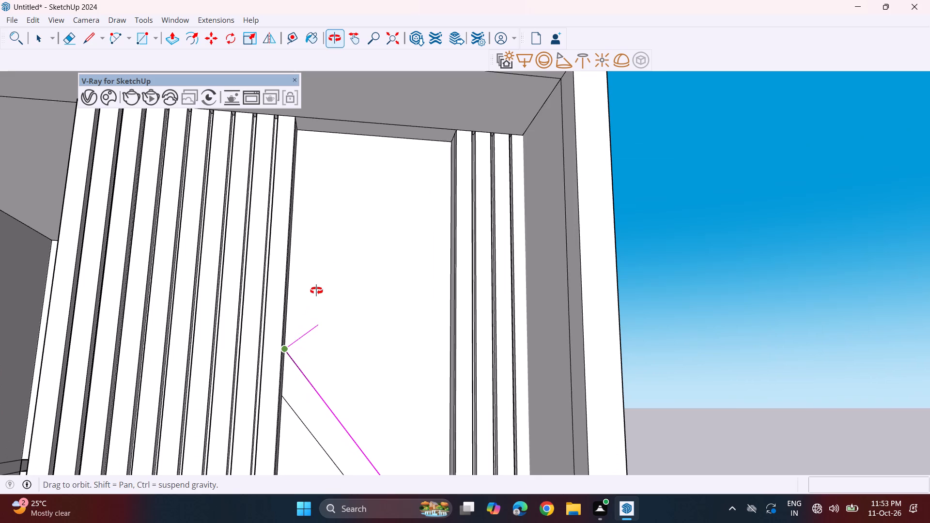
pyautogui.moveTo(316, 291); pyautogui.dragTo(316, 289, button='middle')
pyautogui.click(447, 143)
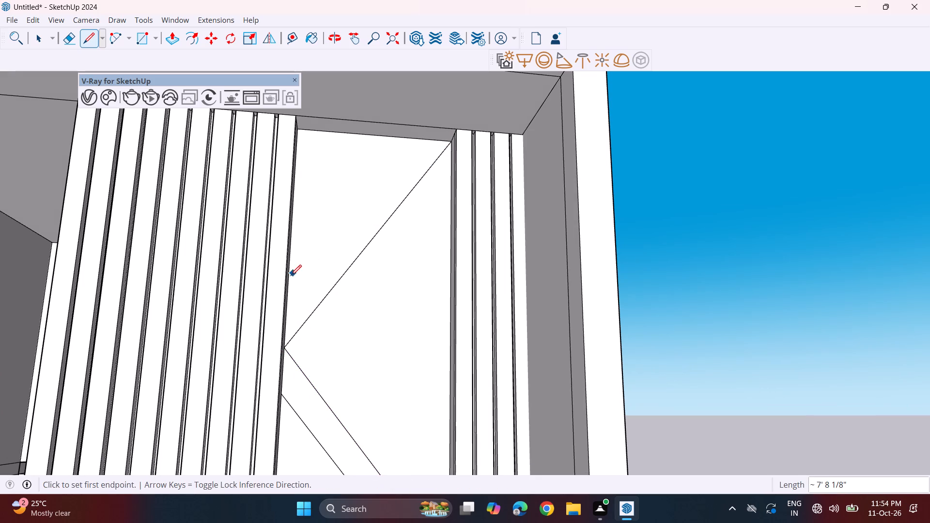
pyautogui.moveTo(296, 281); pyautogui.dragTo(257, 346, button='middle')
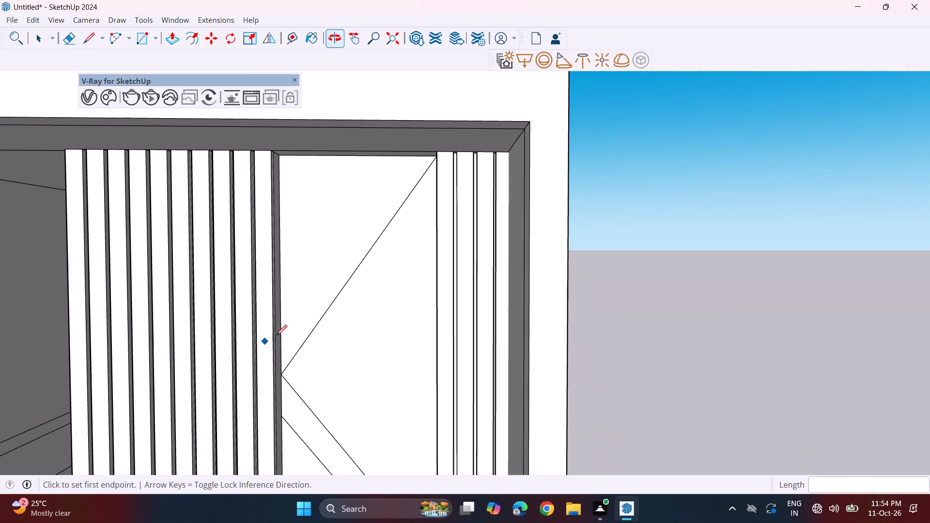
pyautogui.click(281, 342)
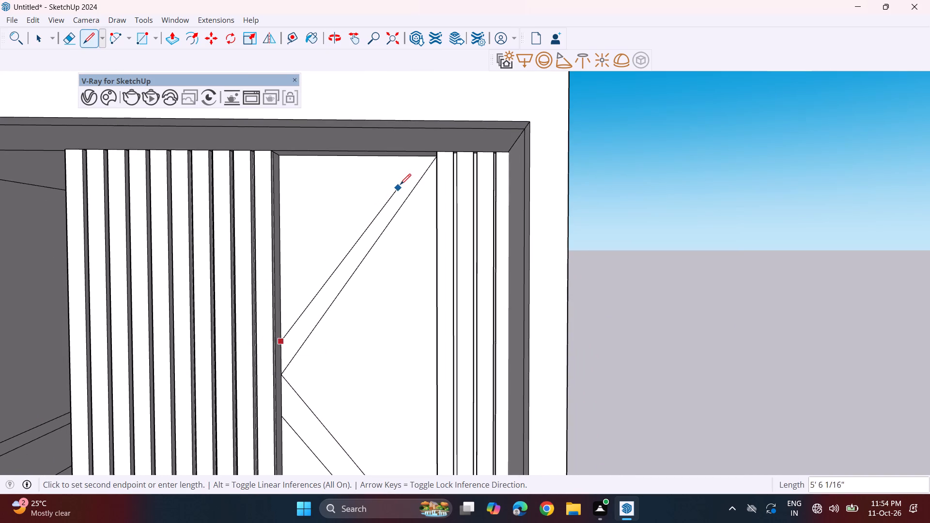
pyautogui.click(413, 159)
# Examine the zigzag bands over the panel's full height and within the whole facade.
pyautogui.scroll(-5, 333, 297)
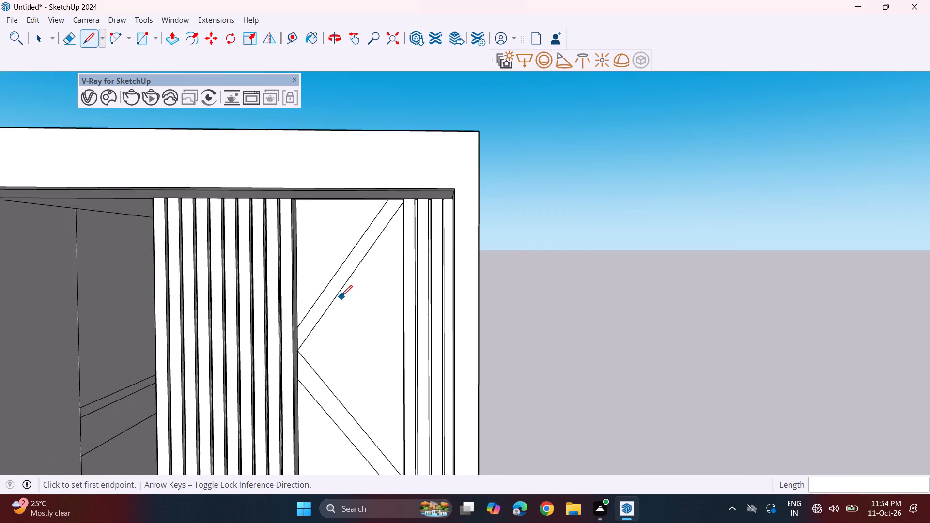
pyautogui.scroll(-2, 341, 296)
pyautogui.keyDown('shift'); pyautogui.moveTo(325, 359); pyautogui.dragTo(425, 150, button='middle'); pyautogui.keyUp('shift')
pyautogui.moveTo(426, 168); pyautogui.dragTo(419, 242, button='middle')
pyautogui.scroll(-2, 416, 233)
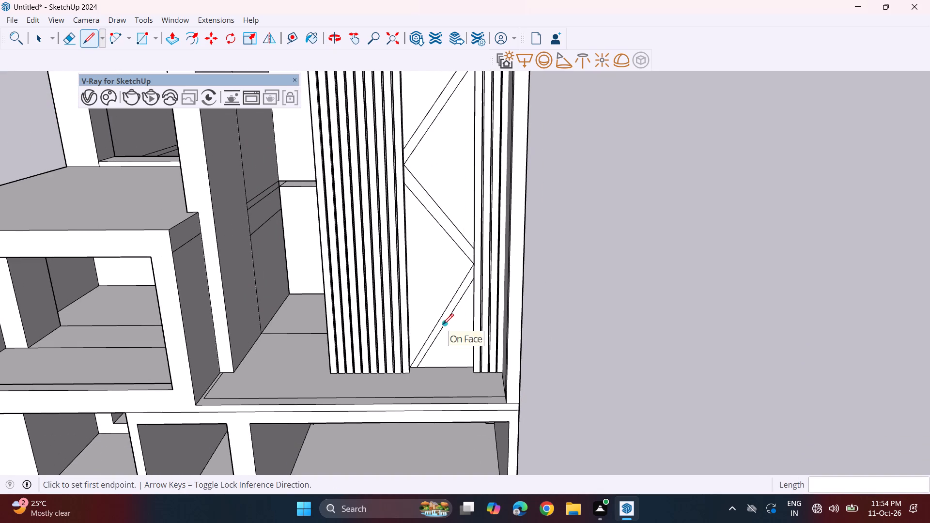
pyautogui.scroll(-7, 440, 298)
pyautogui.moveTo(415, 354); pyautogui.dragTo(430, 297, button='middle')
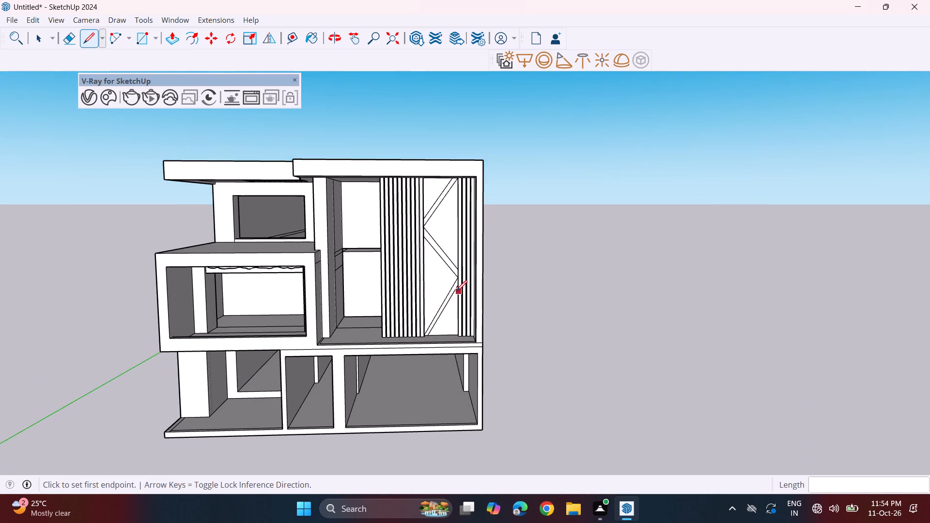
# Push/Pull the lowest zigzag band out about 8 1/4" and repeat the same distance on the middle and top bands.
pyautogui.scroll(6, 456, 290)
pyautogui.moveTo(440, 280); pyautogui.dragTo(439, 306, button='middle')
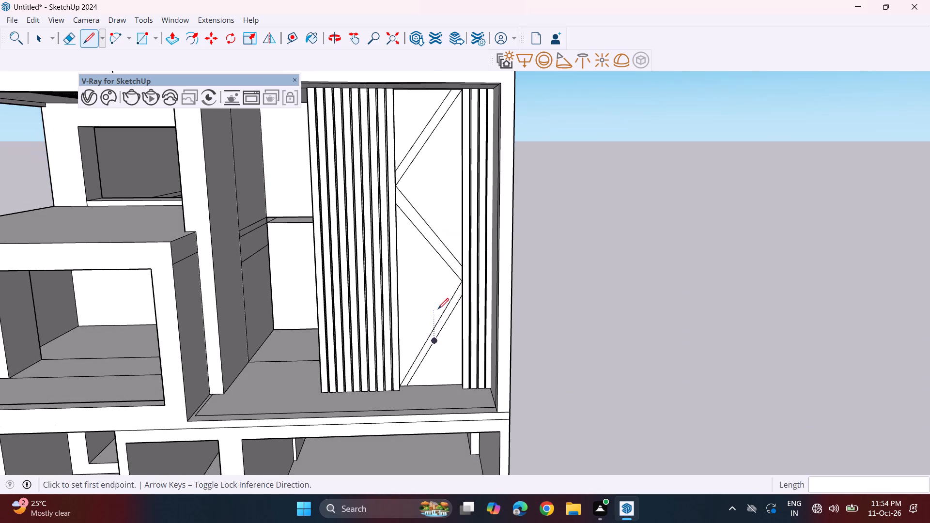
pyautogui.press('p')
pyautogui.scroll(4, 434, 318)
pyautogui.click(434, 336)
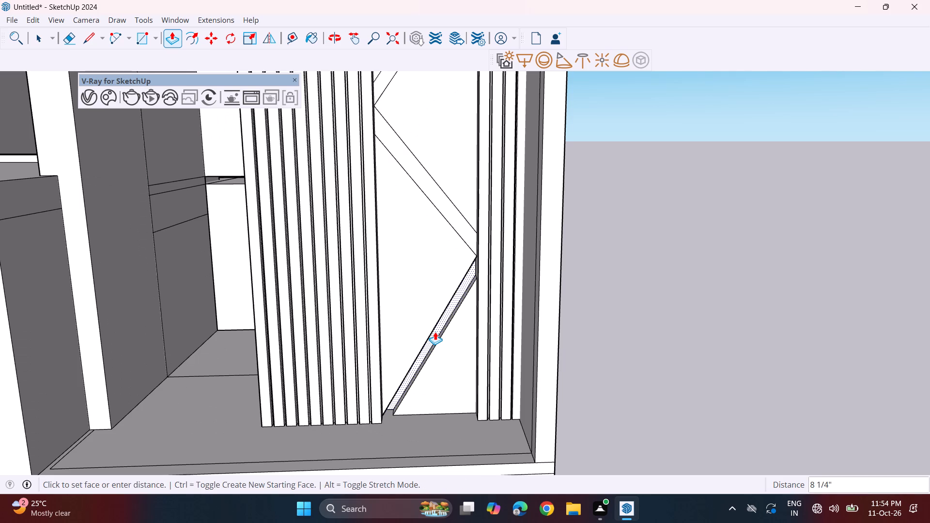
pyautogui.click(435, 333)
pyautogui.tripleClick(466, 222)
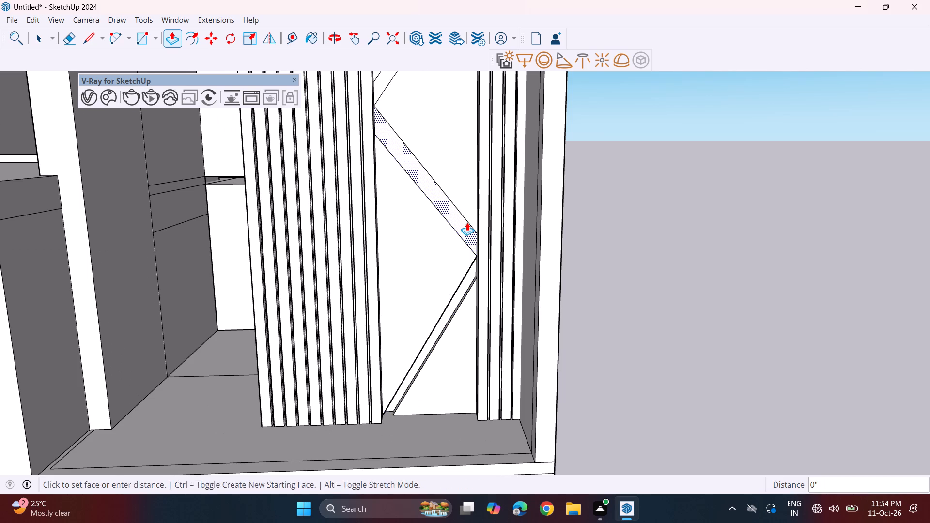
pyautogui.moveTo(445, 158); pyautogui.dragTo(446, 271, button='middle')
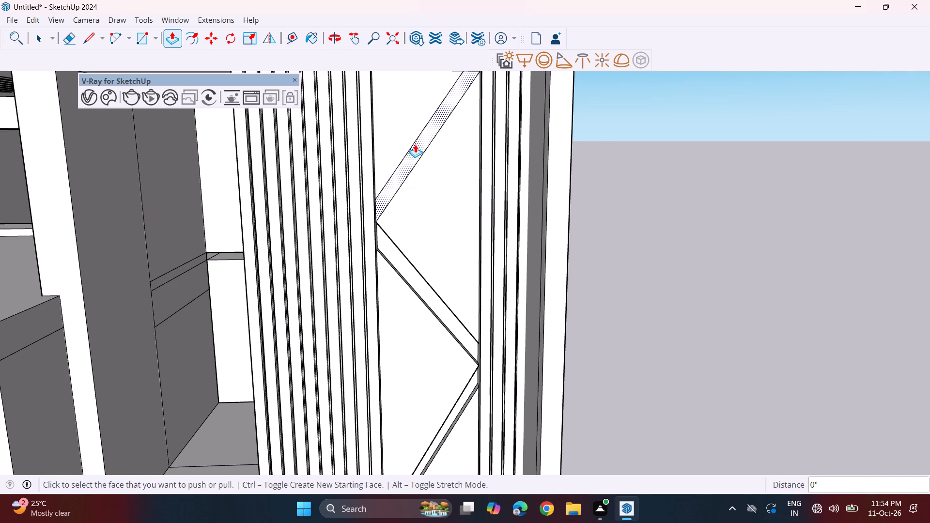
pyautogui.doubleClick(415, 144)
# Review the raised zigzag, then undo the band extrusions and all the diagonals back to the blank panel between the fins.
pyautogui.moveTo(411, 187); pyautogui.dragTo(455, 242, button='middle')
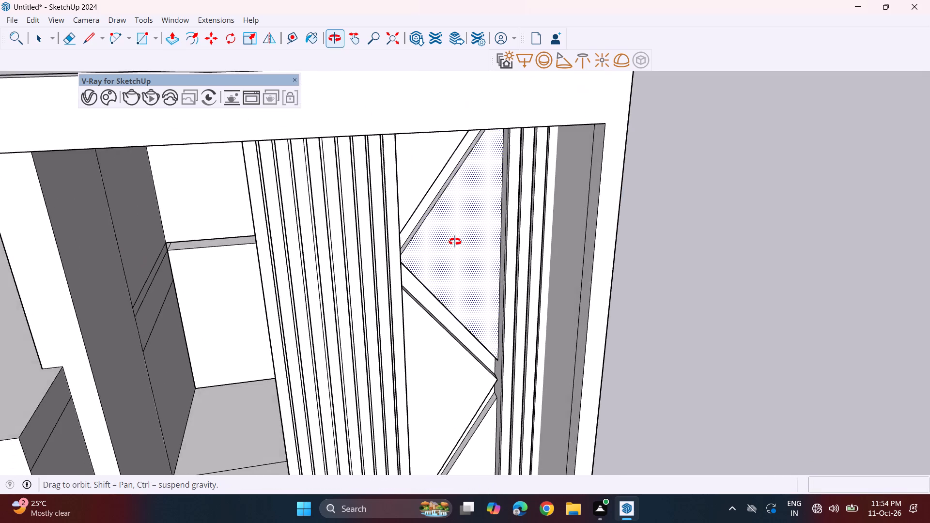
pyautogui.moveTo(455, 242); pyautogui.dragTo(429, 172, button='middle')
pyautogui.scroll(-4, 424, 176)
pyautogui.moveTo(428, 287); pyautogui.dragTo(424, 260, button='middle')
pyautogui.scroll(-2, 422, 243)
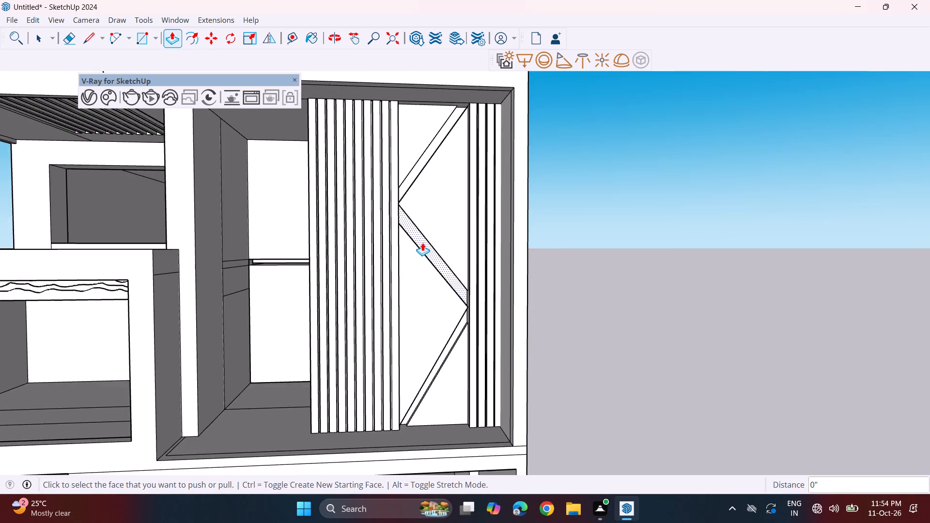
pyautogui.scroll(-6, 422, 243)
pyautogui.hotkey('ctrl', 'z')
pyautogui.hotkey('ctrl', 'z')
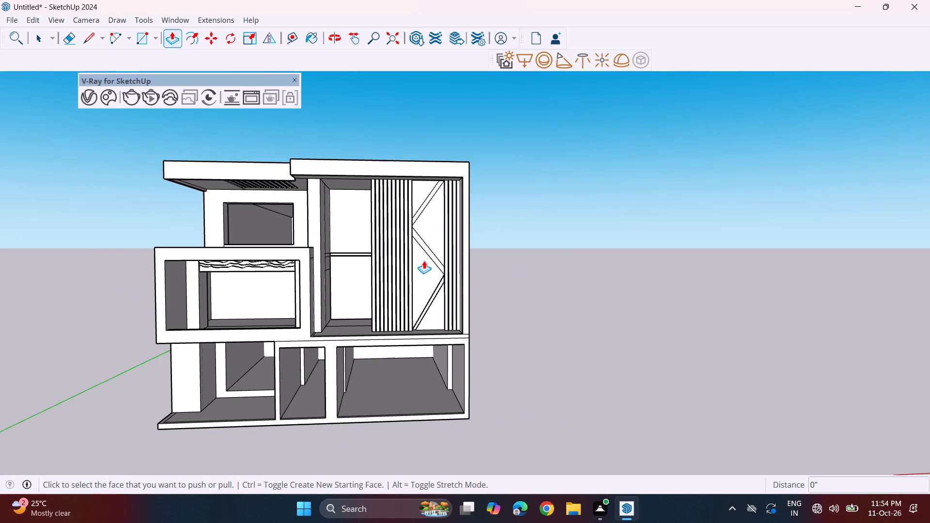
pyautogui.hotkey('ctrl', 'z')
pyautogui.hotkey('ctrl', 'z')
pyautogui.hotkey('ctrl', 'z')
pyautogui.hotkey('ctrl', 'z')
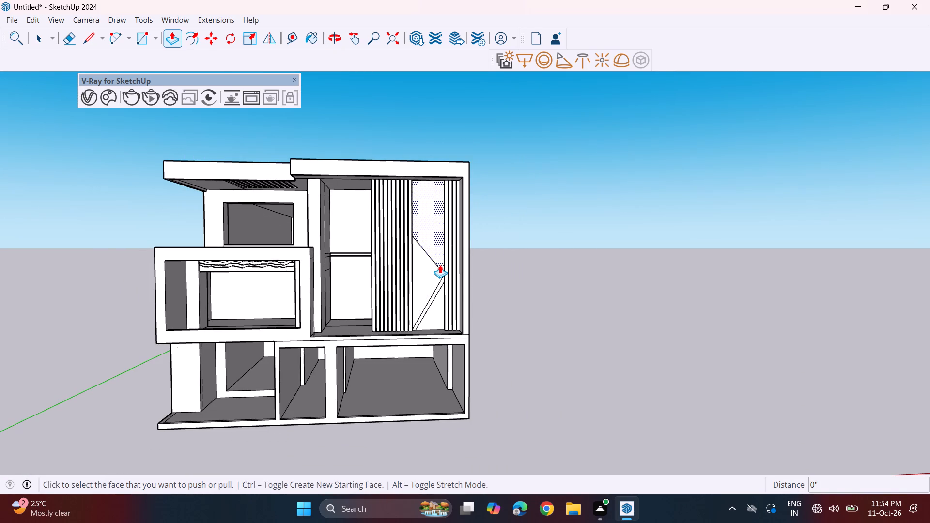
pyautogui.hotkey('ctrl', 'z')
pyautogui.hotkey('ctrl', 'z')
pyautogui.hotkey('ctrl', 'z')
# Draw a diagonal about 6' 3 7/8" long from the blank panel's base corner beside the wider fin group up to the opposite edge.
pyautogui.scroll(8, 429, 312)
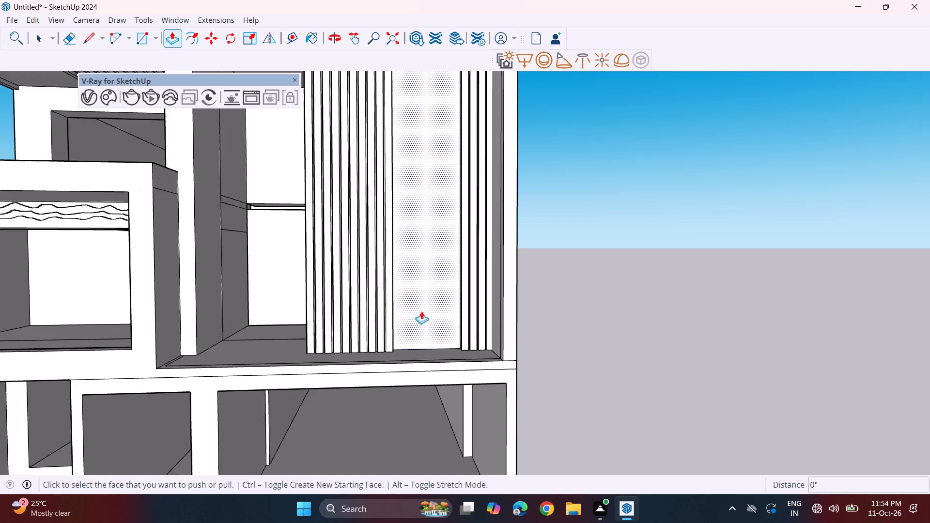
pyautogui.moveTo(91, 42); pyautogui.dragTo(96, 53)
pyautogui.moveTo(346, 297); pyautogui.dragTo(352, 329, button='middle')
pyautogui.scroll(3, 391, 354)
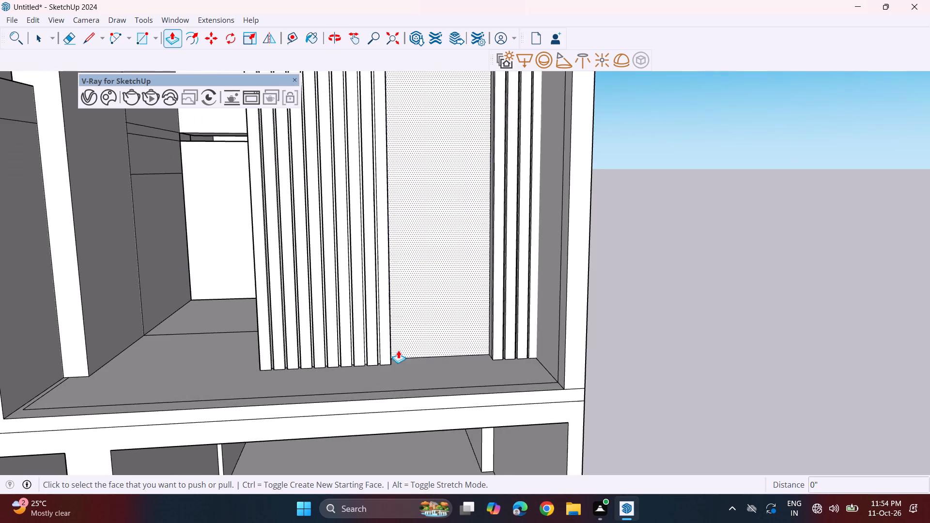
pyautogui.moveTo(398, 349); pyautogui.dragTo(317, 357, button='middle')
pyautogui.click(97, 42)
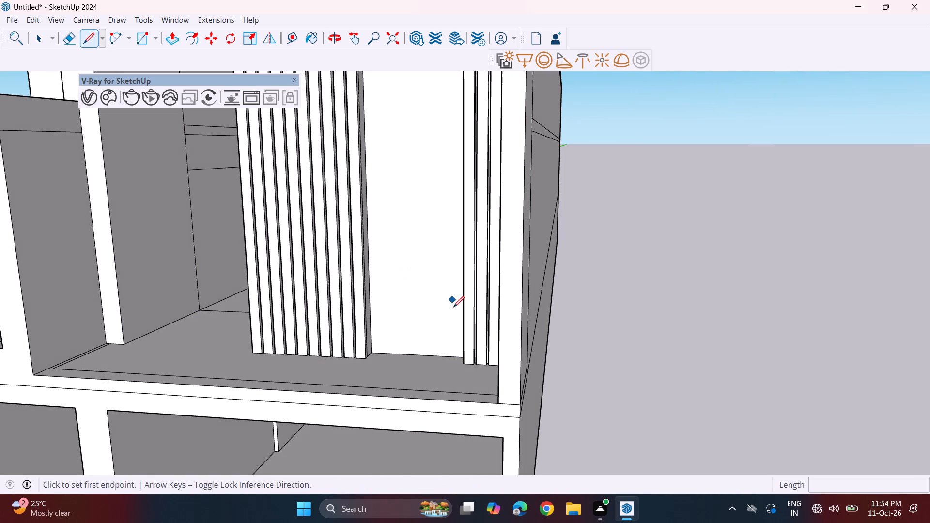
pyautogui.moveTo(372, 348); pyautogui.dragTo(387, 379, button='middle')
pyautogui.click(386, 367)
pyautogui.moveTo(438, 317); pyautogui.dragTo(502, 294, button='middle')
pyautogui.click(505, 267)
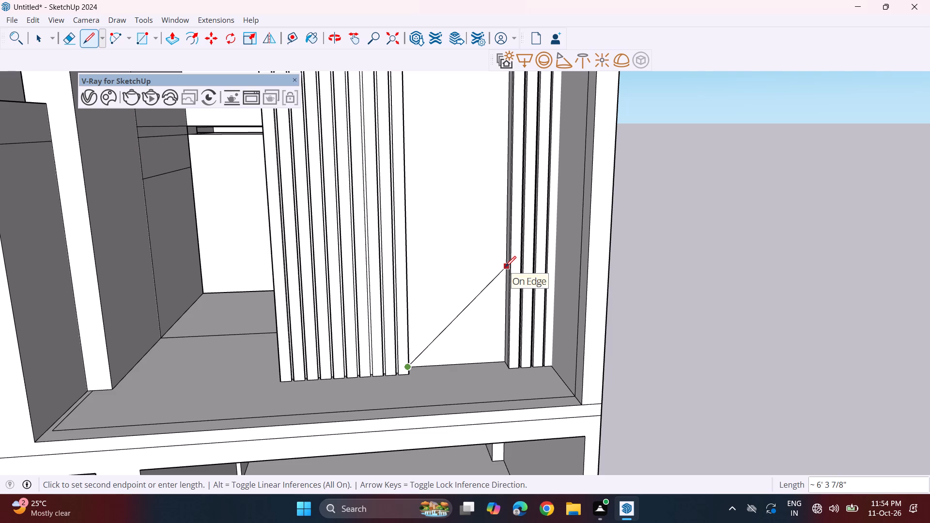
# Draw a diagonal from a higher point on the panel edge beside the wider fin group down to the first diagonal's upper end.
pyautogui.moveTo(405, 254); pyautogui.dragTo(380, 245, button='middle')
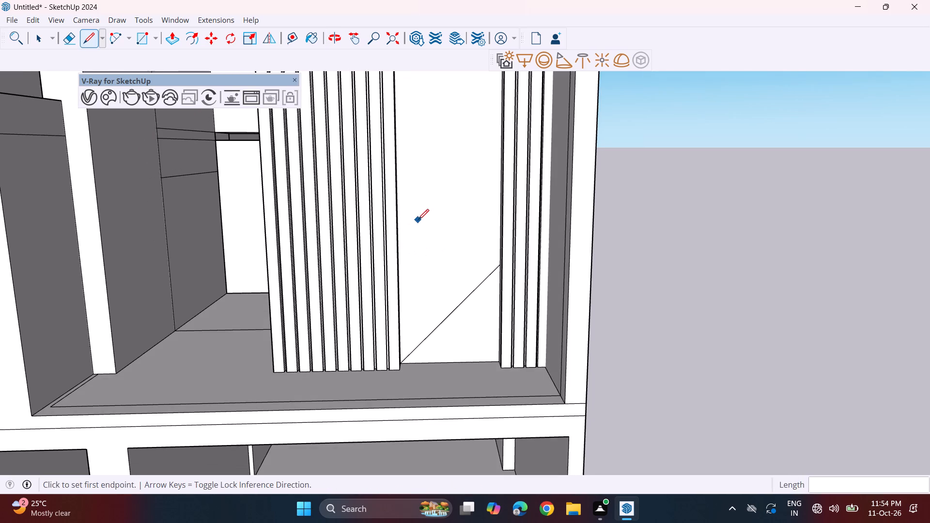
pyautogui.moveTo(418, 220); pyautogui.dragTo(377, 225, button='middle')
pyautogui.scroll(2, 391, 216)
pyautogui.click(387, 214)
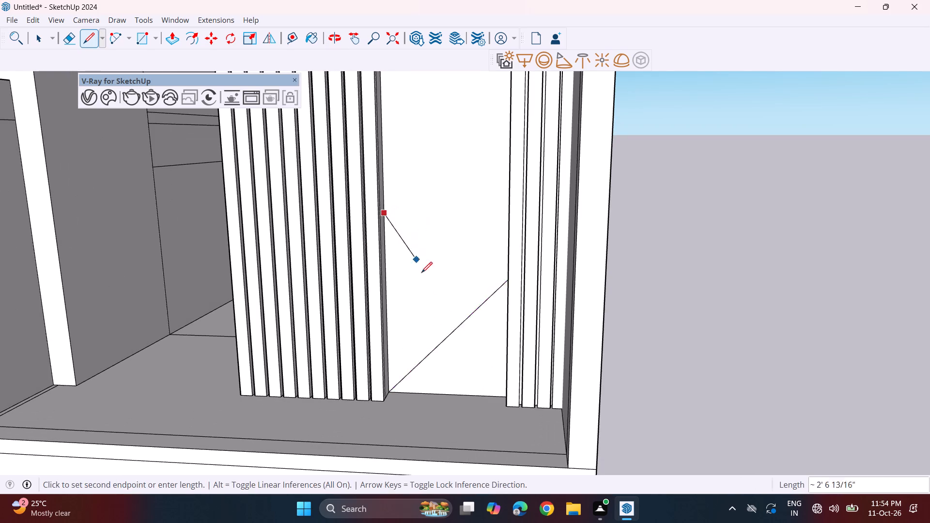
pyautogui.moveTo(425, 277); pyautogui.dragTo(564, 270, button='middle')
pyautogui.click(587, 268)
pyautogui.moveTo(584, 258); pyautogui.dragTo(535, 242, button='middle')
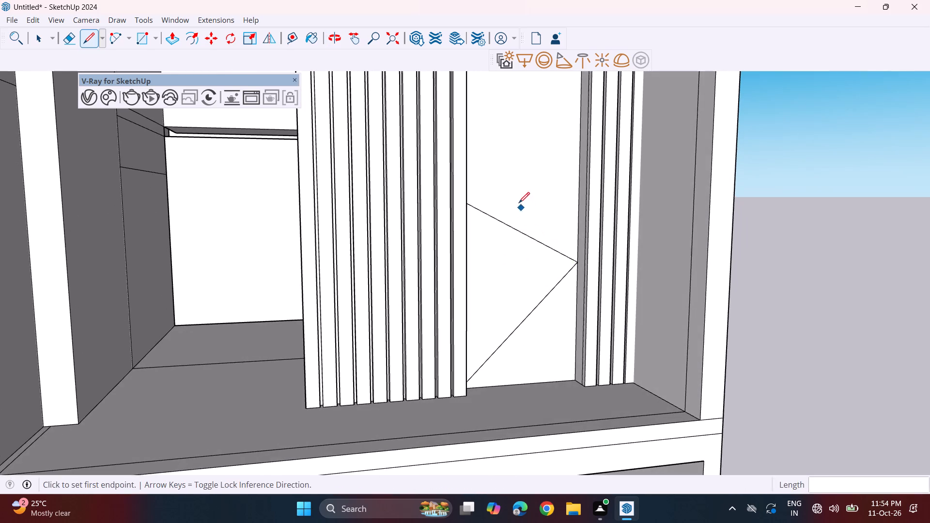
# Draw a diagonal about 7' 3 1/16" long from the second diagonal's upper end up to the panel's opposite edge.
pyautogui.moveTo(511, 198); pyautogui.dragTo(480, 333, button='middle')
pyautogui.moveTo(436, 348); pyautogui.dragTo(407, 374, button='middle')
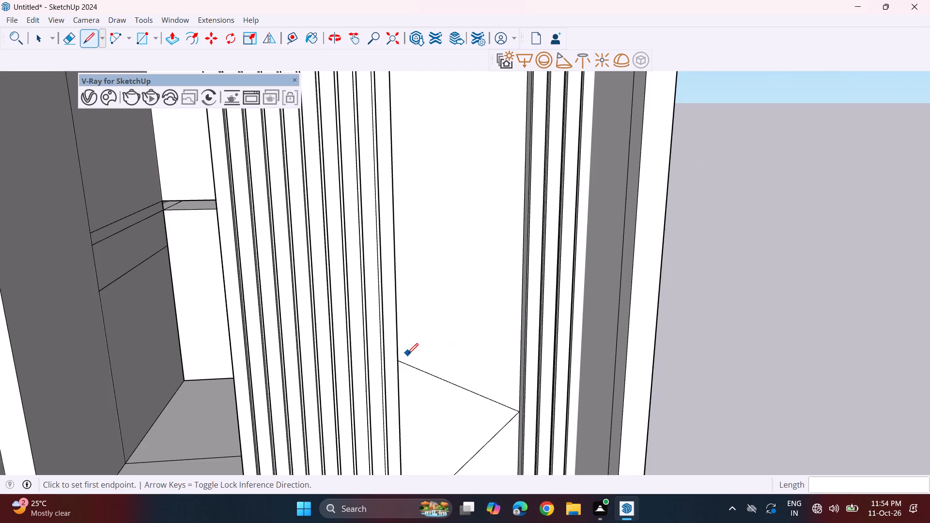
pyautogui.moveTo(403, 361); pyautogui.dragTo(371, 386, button='middle')
pyautogui.click(365, 384)
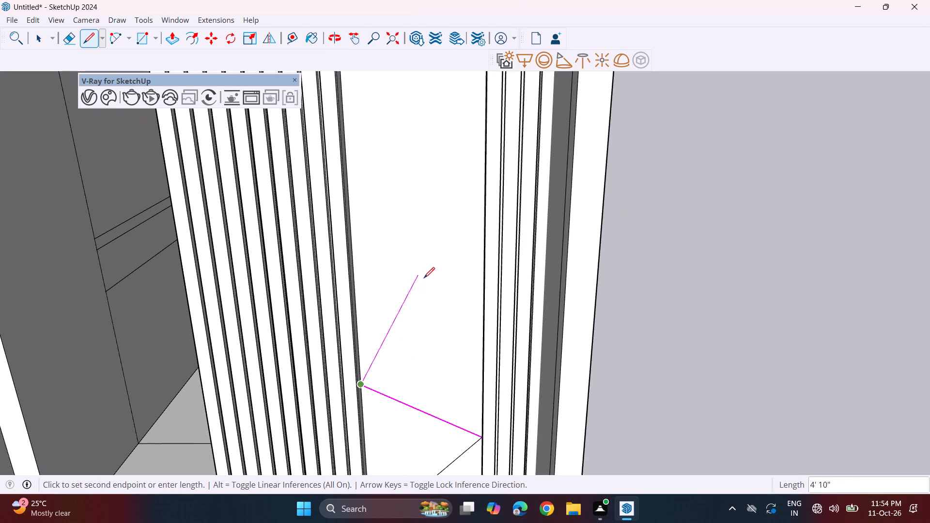
pyautogui.scroll(-6, 424, 278)
pyautogui.keyDown('shift'); pyautogui.moveTo(422, 302); pyautogui.dragTo(403, 390, button='middle'); pyautogui.keyUp('shift')
pyautogui.moveTo(403, 371); pyautogui.dragTo(466, 286, button='middle')
pyautogui.click(464, 324)
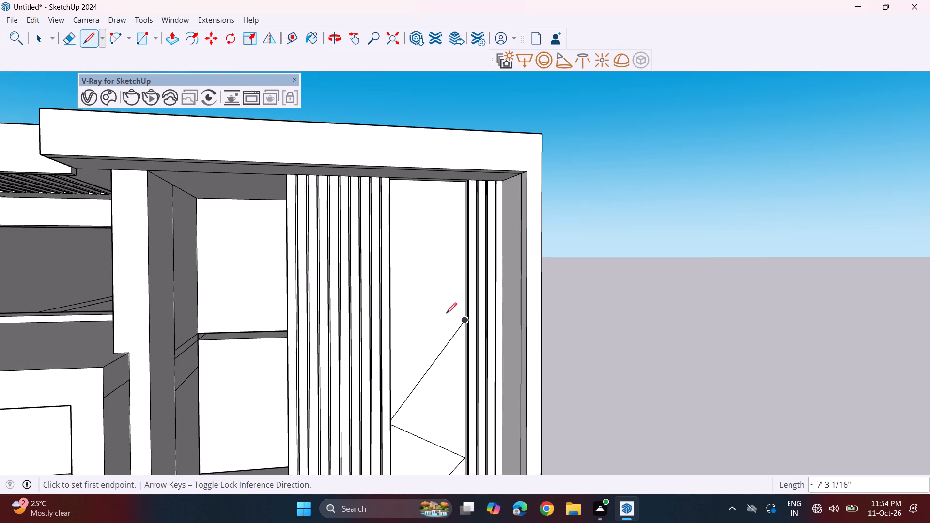
pyautogui.moveTo(418, 303); pyautogui.dragTo(372, 323, button='middle')
pyautogui.moveTo(461, 324); pyautogui.dragTo(546, 329, button='middle')
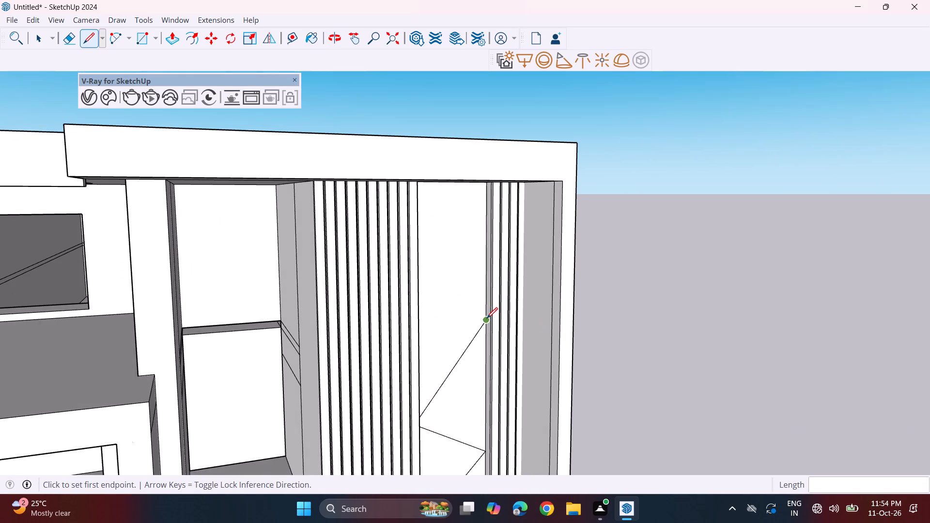
# Draw a diagonal about 5' 8 3/4" long from the third diagonal's upper end up to the panel edge beside the wider fin group.
pyautogui.click(487, 318)
pyautogui.middleClick(447, 298)
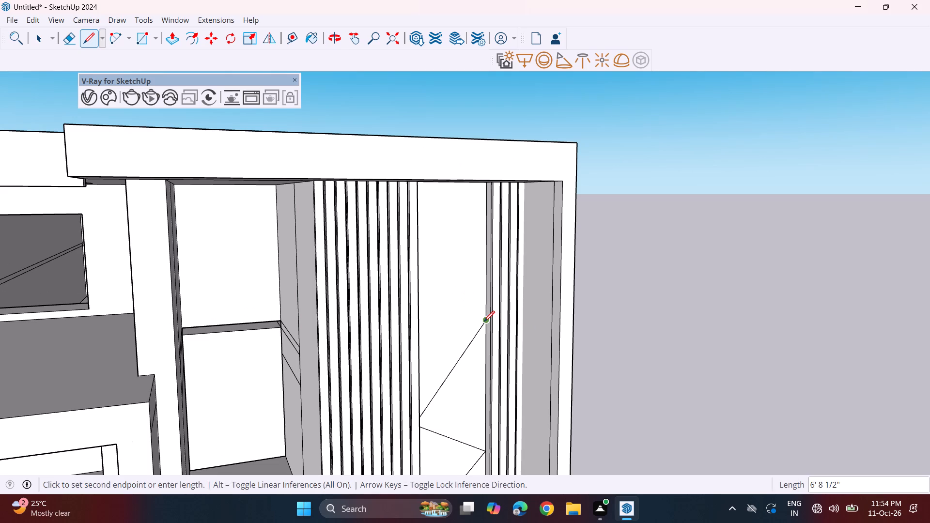
pyautogui.click(484, 322)
pyautogui.moveTo(446, 304); pyautogui.dragTo(390, 282, button='middle')
pyautogui.moveTo(438, 267); pyautogui.dragTo(341, 304, button='middle')
pyautogui.scroll(7, 438, 267)
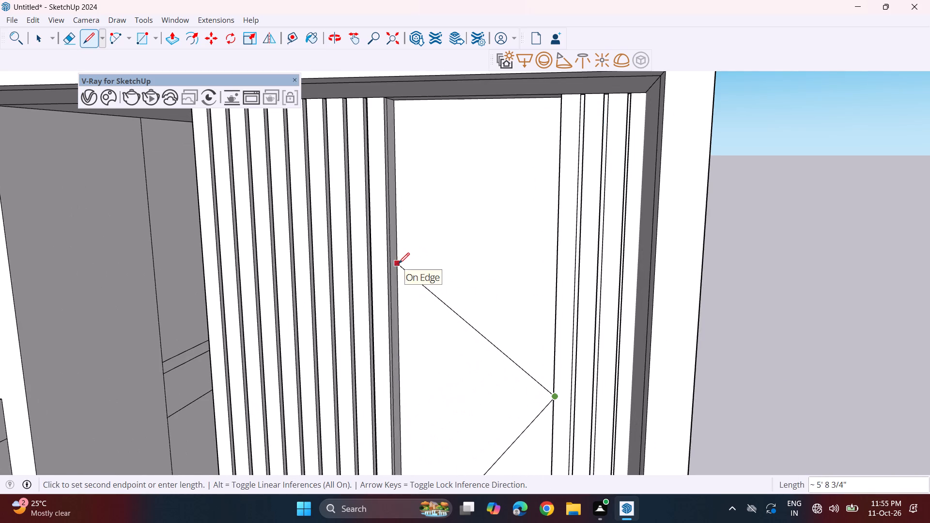
pyautogui.click(399, 263)
pyautogui.middleClick(453, 225)
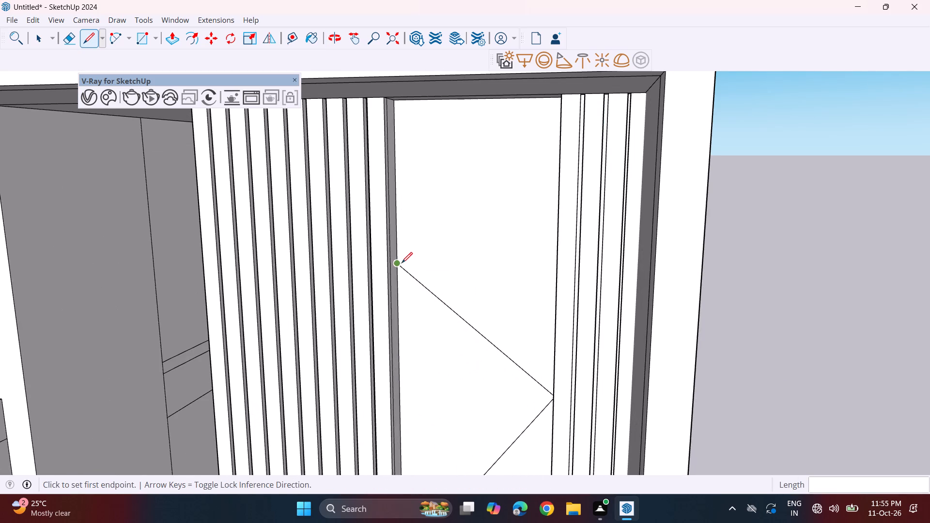
# Draw a diagonal about 6' 3 5/16" long from just above the fourth diagonal's upper end to the panel's top corner beside the narrower fin group.
pyautogui.click(402, 263)
pyautogui.moveTo(429, 233); pyautogui.dragTo(502, 192, button='middle')
pyautogui.moveTo(572, 116); pyautogui.dragTo(540, 223, button='middle')
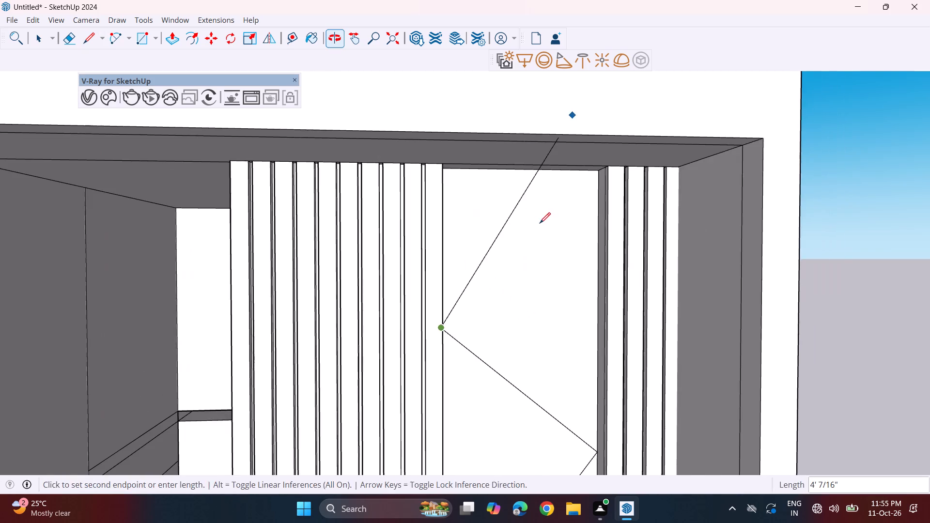
pyautogui.moveTo(540, 222); pyautogui.dragTo(580, 191, button='middle')
pyautogui.click(611, 167)
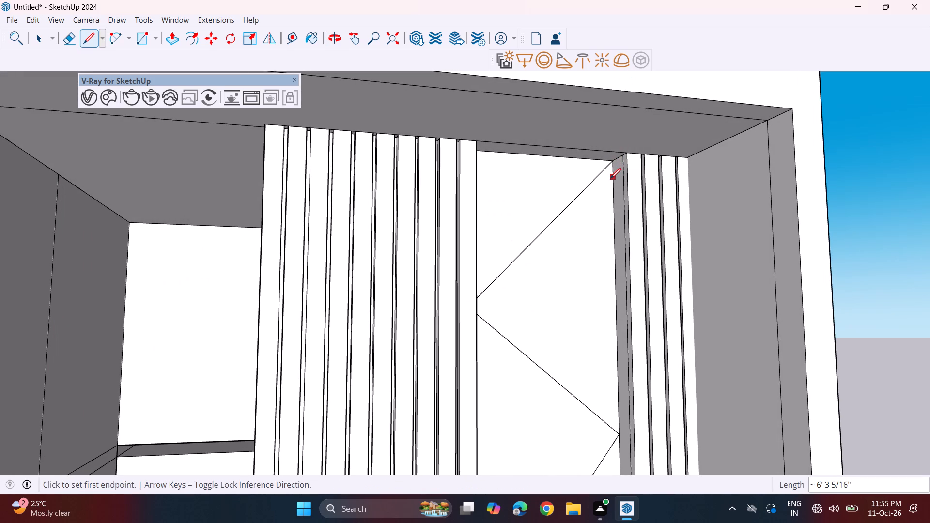
# Draw an inner line about 5' 5" long below and parallel to the topmost diagonal, starting on the narrower fin group's edge.
pyautogui.click(610, 179)
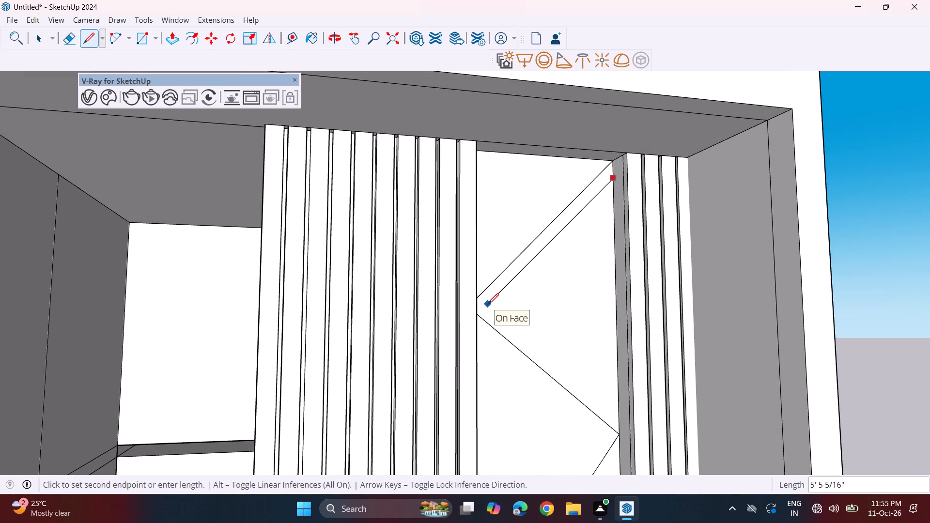
pyautogui.click(485, 307)
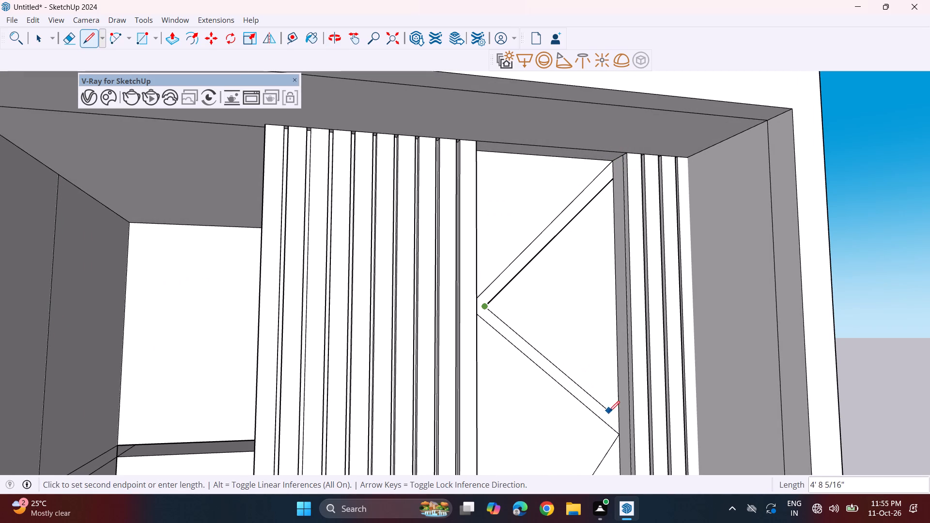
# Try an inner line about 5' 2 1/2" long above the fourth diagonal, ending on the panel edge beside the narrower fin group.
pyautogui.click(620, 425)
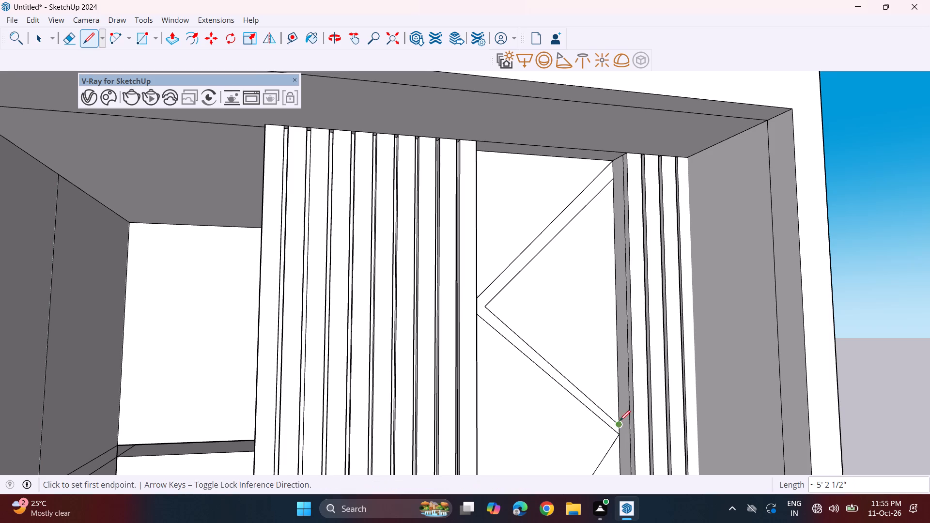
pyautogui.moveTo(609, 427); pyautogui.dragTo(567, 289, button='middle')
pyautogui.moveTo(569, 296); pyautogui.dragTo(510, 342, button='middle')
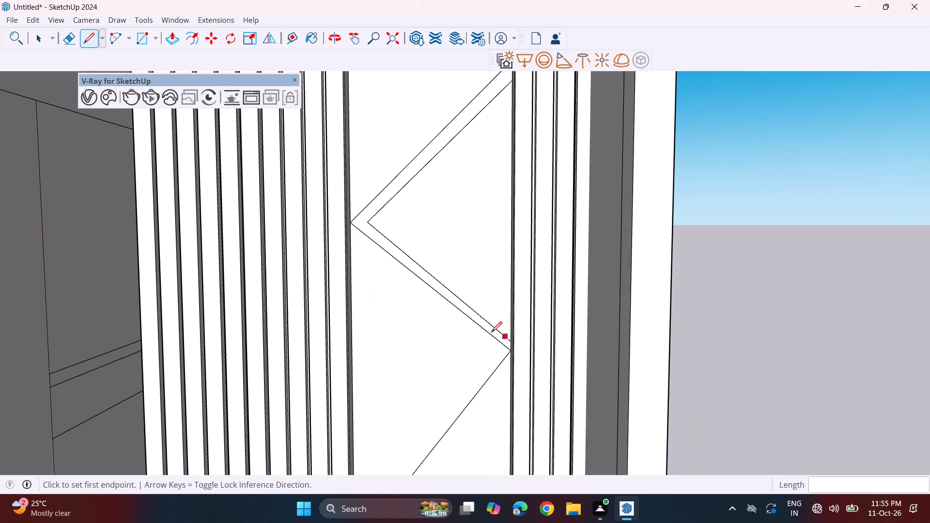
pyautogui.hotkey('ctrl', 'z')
# Draw a line about 5' 1/2" long from the inner corner, parallel to the fourth diagonal, to the narrower fin group's edge.
pyautogui.click(371, 224)
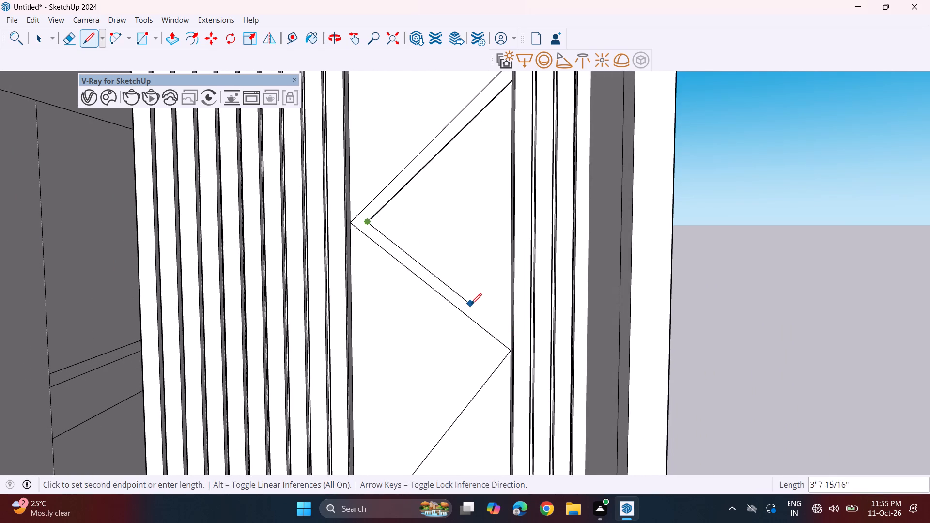
pyautogui.moveTo(472, 304); pyautogui.dragTo(518, 320, button='middle')
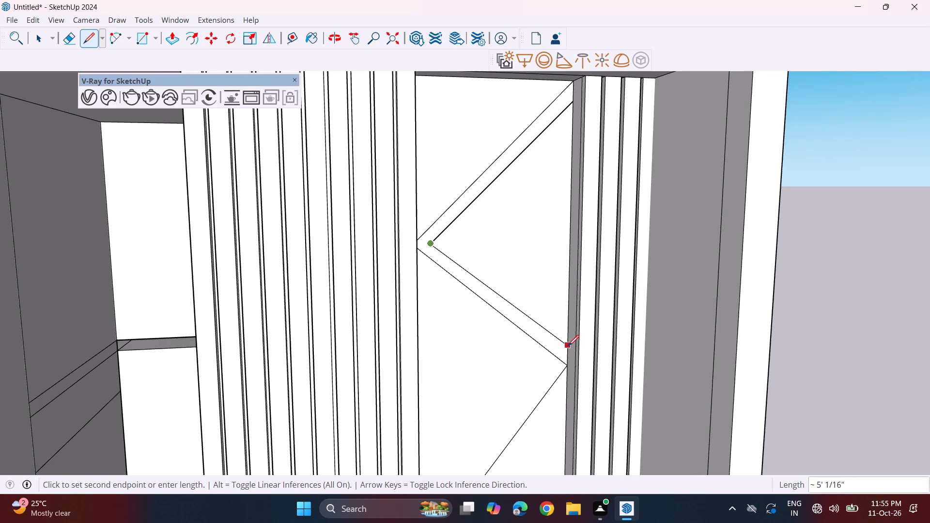
pyautogui.click(568, 348)
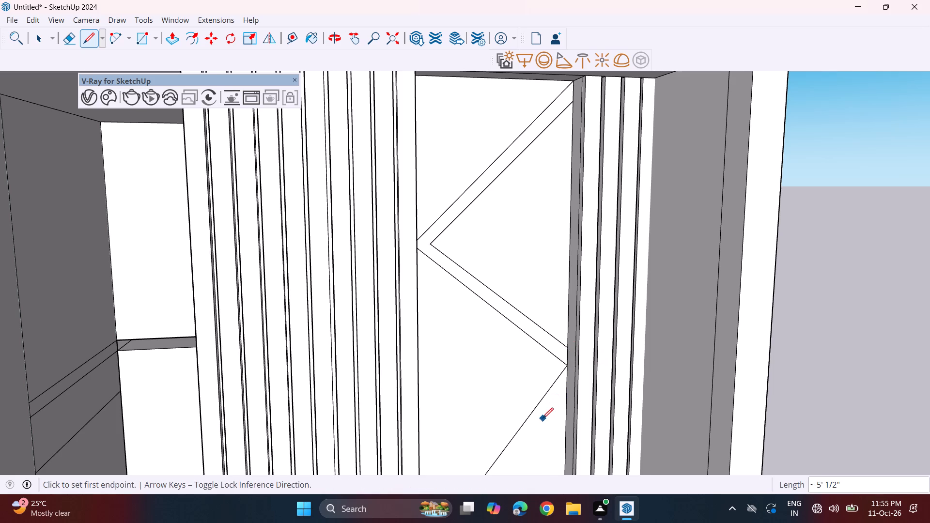
# Draw the lower zigzag bend's inner outline with parallel lines about 6' 2" and 4' 3 5/16" long, meeting near the wider fin group.
pyautogui.keyDown('shift'); pyautogui.moveTo(539, 415); pyautogui.dragTo(545, 247, button='middle'); pyautogui.keyUp('shift')
pyautogui.click(572, 224)
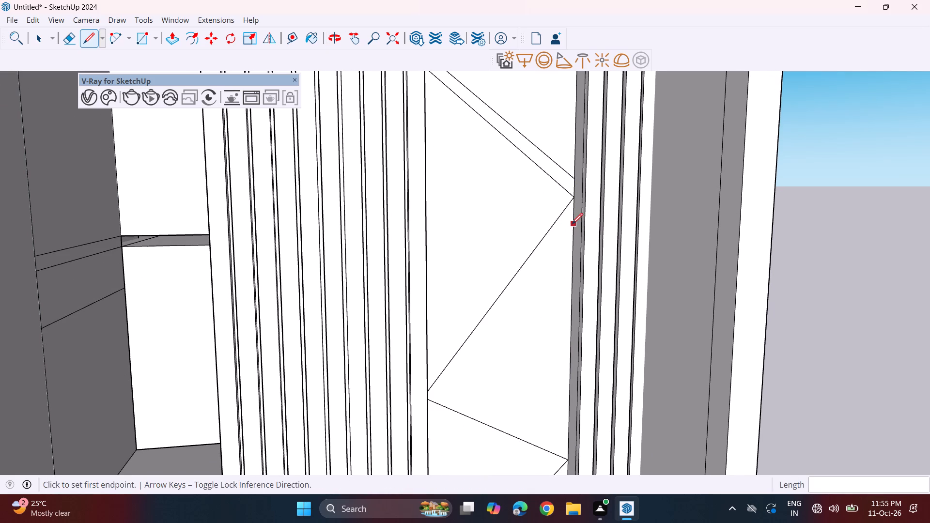
pyautogui.click(447, 393)
pyautogui.click(570, 448)
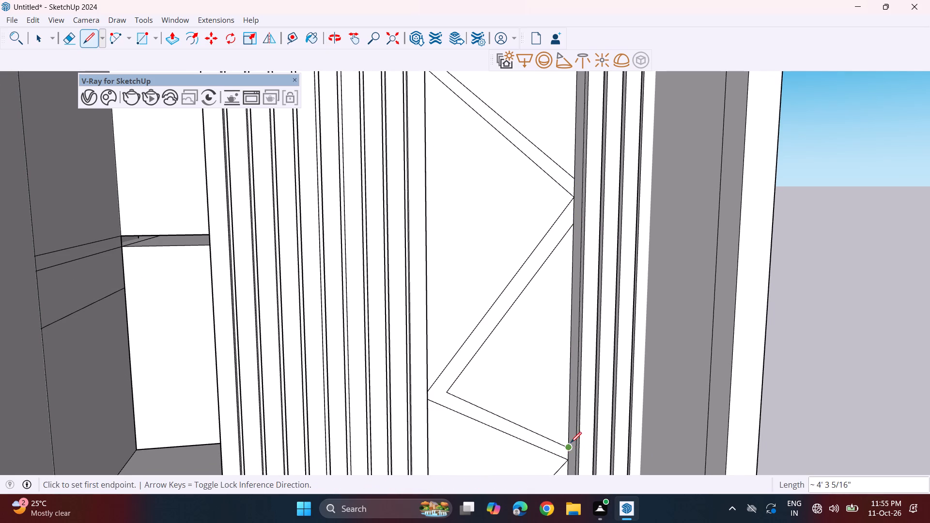
# Draw a line below the lowest diagonal from the narrower fin group's edge to the panel's base near the wider fin group.
pyautogui.keyDown('shift'); pyautogui.moveTo(571, 442); pyautogui.dragTo(584, 244, button='middle'); pyautogui.keyUp('shift')
pyautogui.keyDown('shift'); pyautogui.moveTo(590, 211); pyautogui.dragTo(591, 200, button='middle'); pyautogui.keyUp('shift')
pyautogui.click(579, 282)
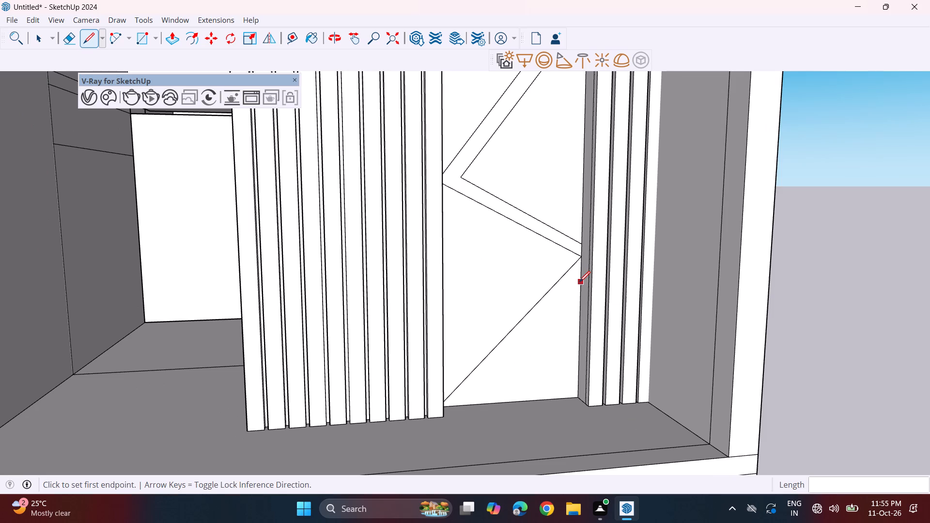
pyautogui.click(452, 407)
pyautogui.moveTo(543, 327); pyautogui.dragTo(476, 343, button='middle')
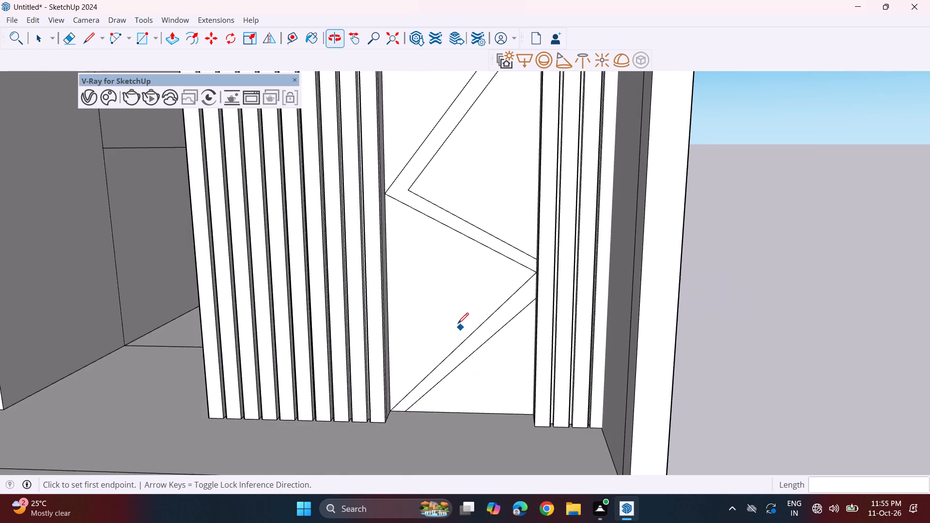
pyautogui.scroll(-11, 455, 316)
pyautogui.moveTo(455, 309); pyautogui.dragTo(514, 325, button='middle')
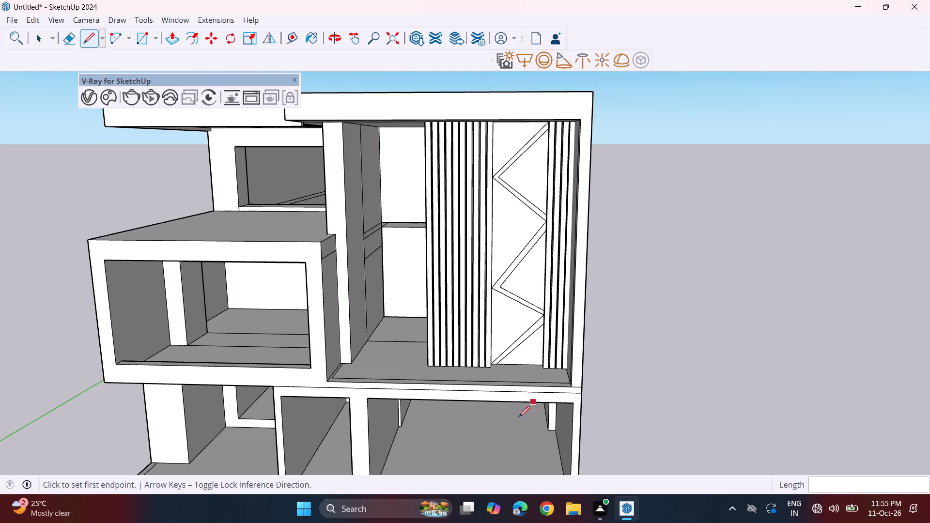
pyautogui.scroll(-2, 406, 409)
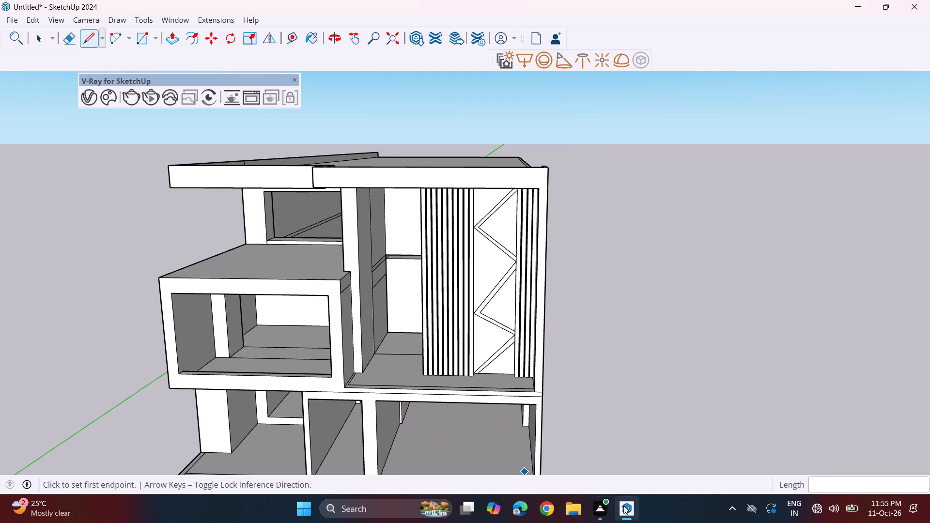
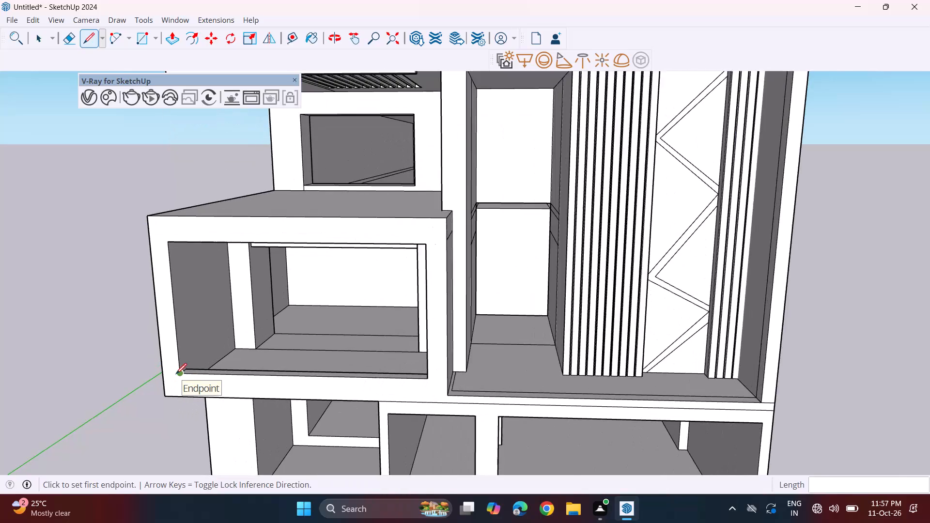
# Draw a vertical line about 1' 7 3/16" long from the projecting frame opening's lower-left corner down to the frame's bottom edge.
pyautogui.scroll(2, 176, 374)
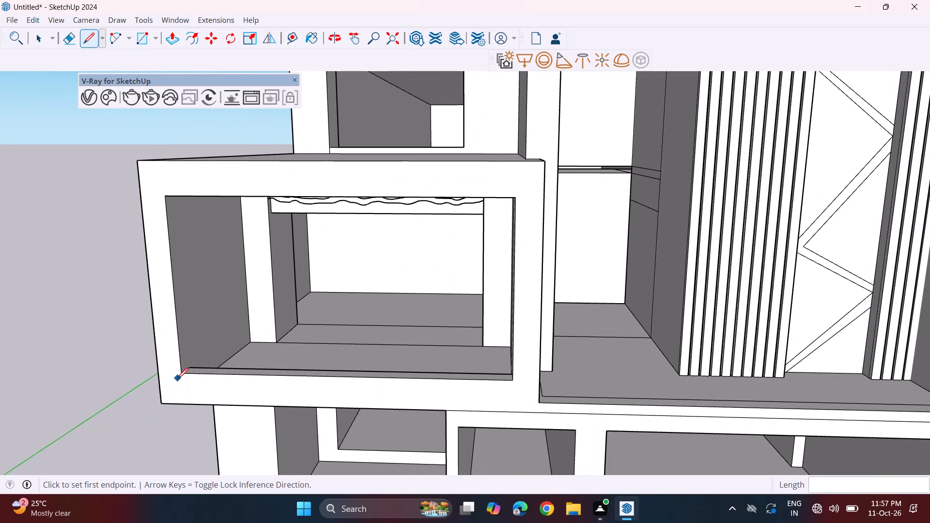
pyautogui.click(181, 375)
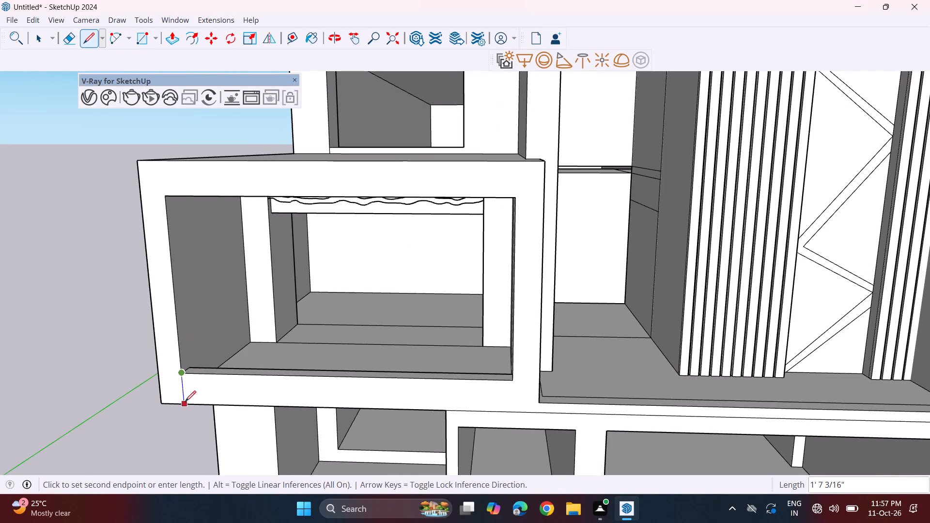
pyautogui.doubleClick(185, 401)
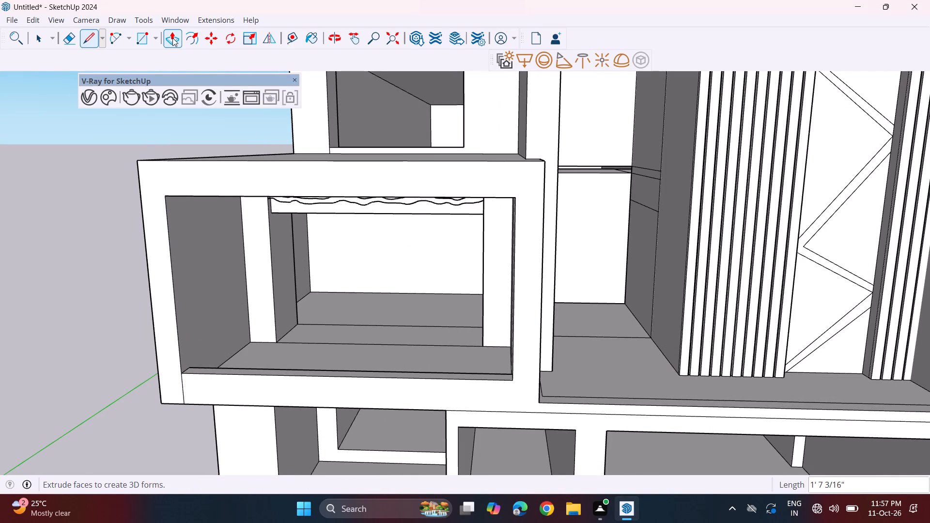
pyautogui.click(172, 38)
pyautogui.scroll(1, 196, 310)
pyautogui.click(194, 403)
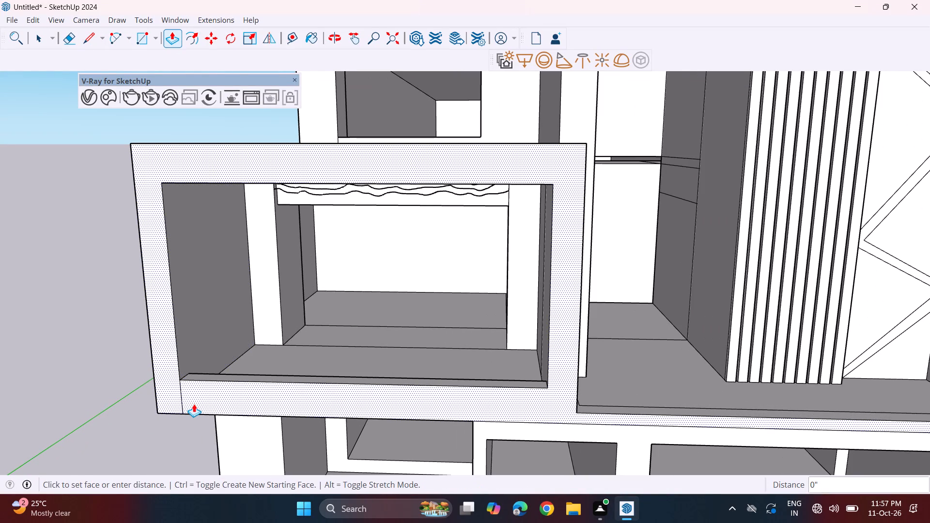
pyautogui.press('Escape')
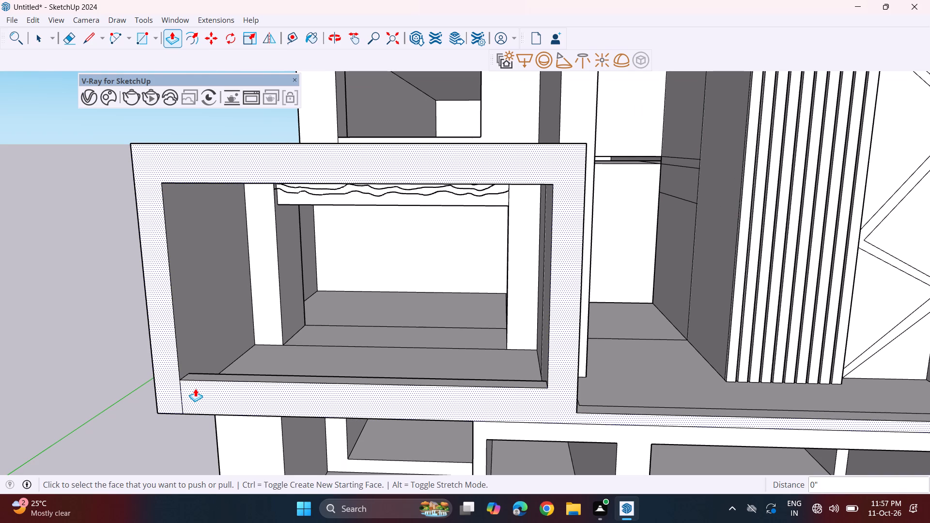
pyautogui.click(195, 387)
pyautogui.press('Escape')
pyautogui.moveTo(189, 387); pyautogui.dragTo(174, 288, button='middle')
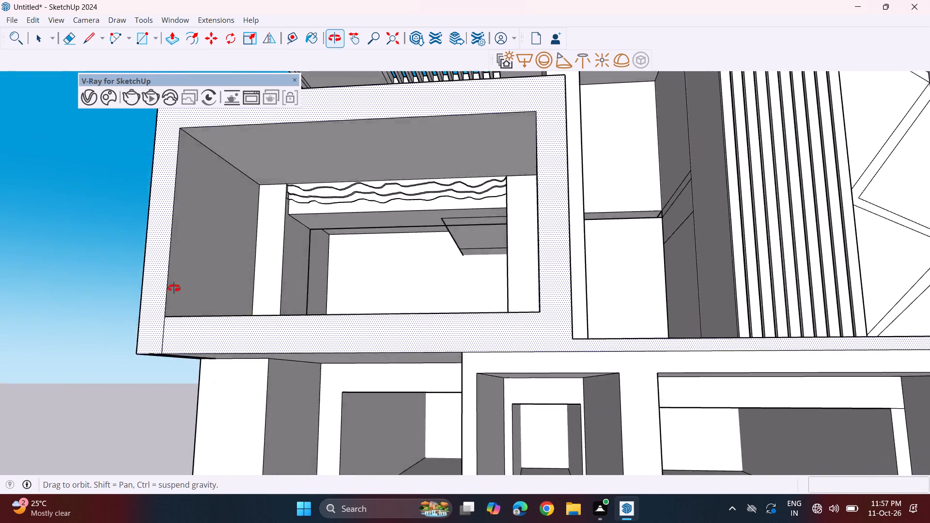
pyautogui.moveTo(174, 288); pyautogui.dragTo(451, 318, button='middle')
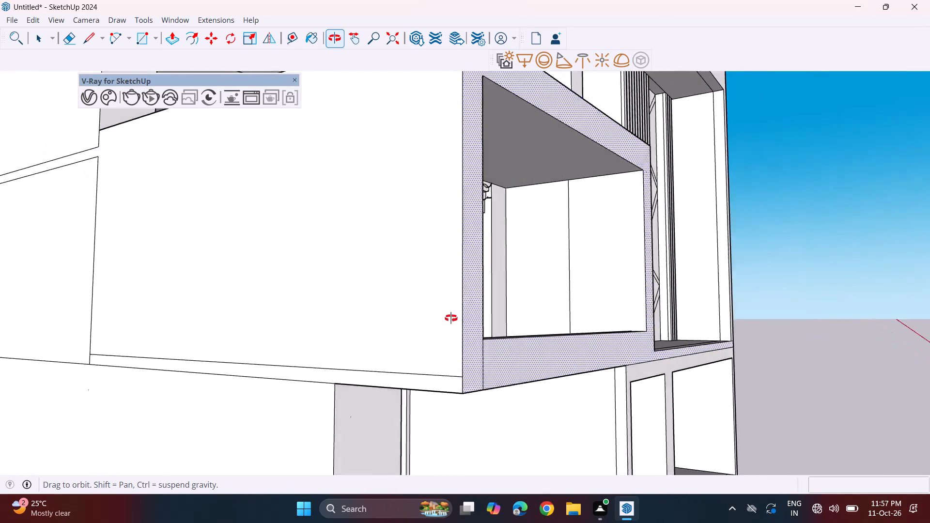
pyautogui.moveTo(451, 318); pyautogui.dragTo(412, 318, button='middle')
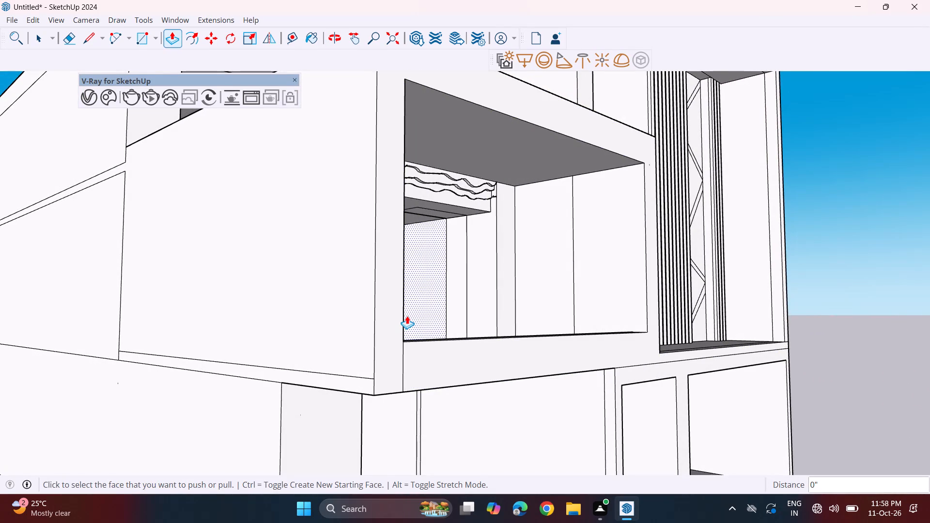
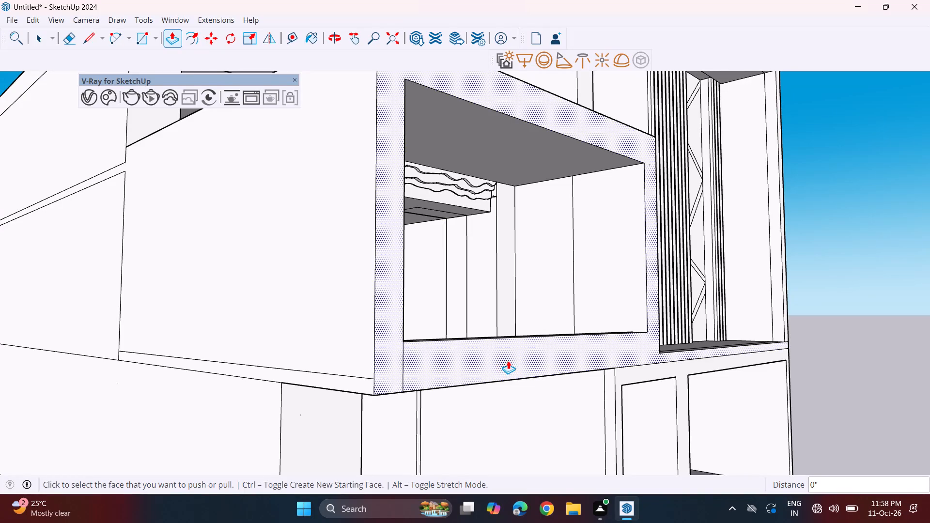
# Draw a vertical line about 1' 7 3/16" long from the projecting frame opening's lower-right corner down to the frame's bottom edge.
pyautogui.moveTo(523, 344); pyautogui.dragTo(450, 363, button='middle')
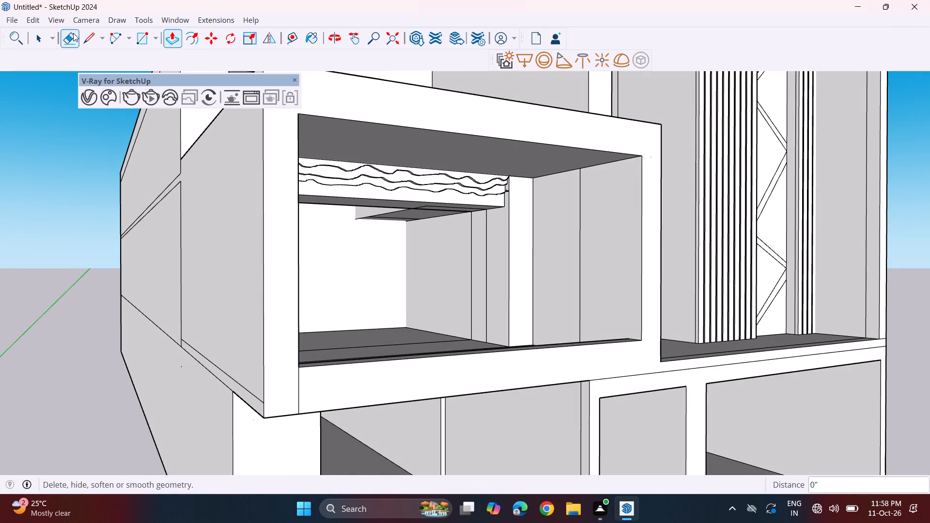
pyautogui.click(79, 37)
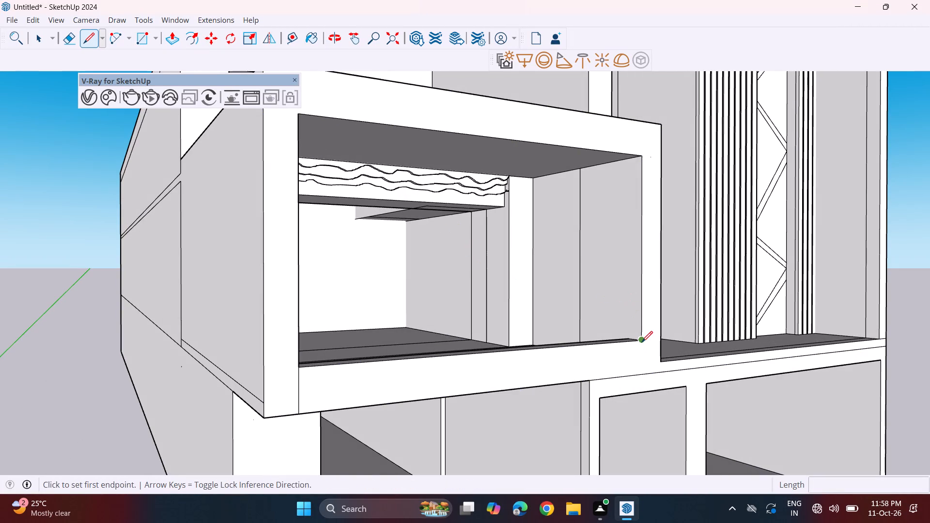
pyautogui.click(642, 342)
pyautogui.click(645, 375)
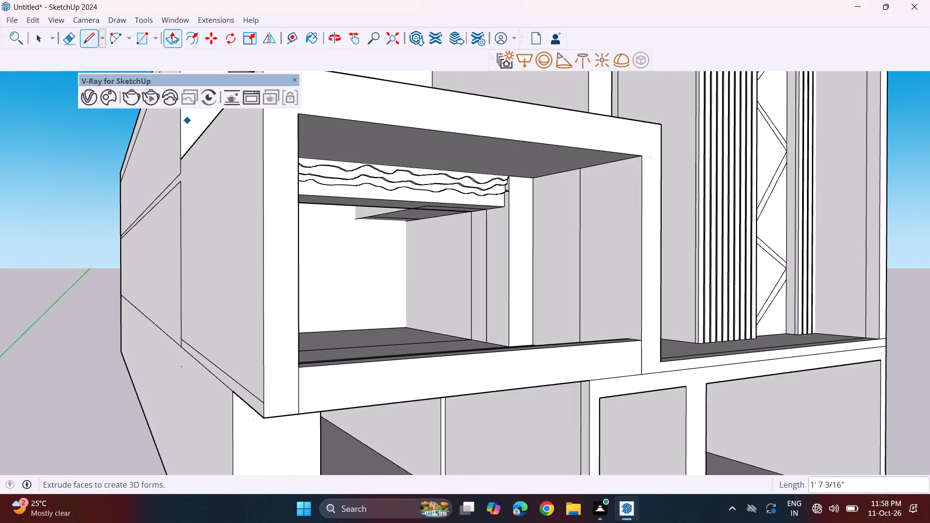
# Push the frame's bottom front strip between the two vertical lines inward about 4 3/4" with Push/Pull.
pyautogui.click(171, 40)
pyautogui.click(370, 387)
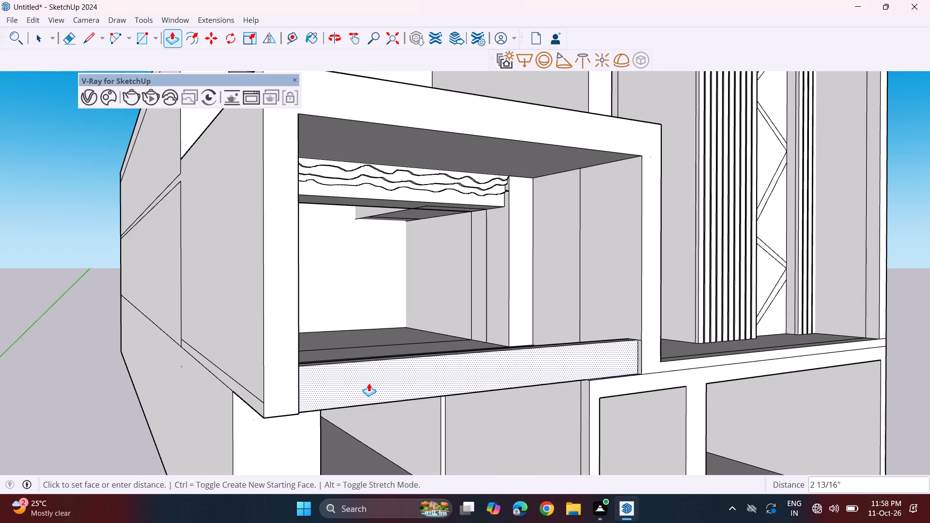
pyautogui.moveTo(364, 377); pyautogui.dragTo(116, 429, button='middle')
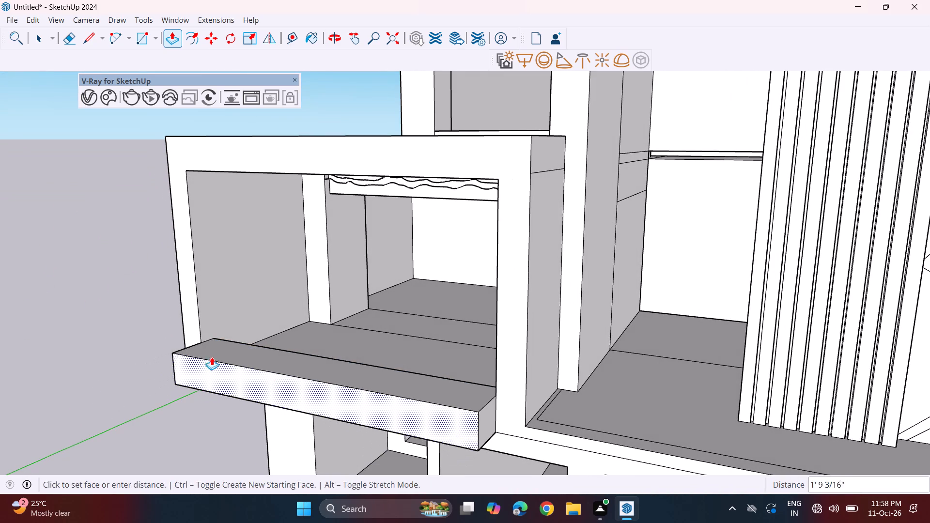
pyautogui.scroll(4, 212, 352)
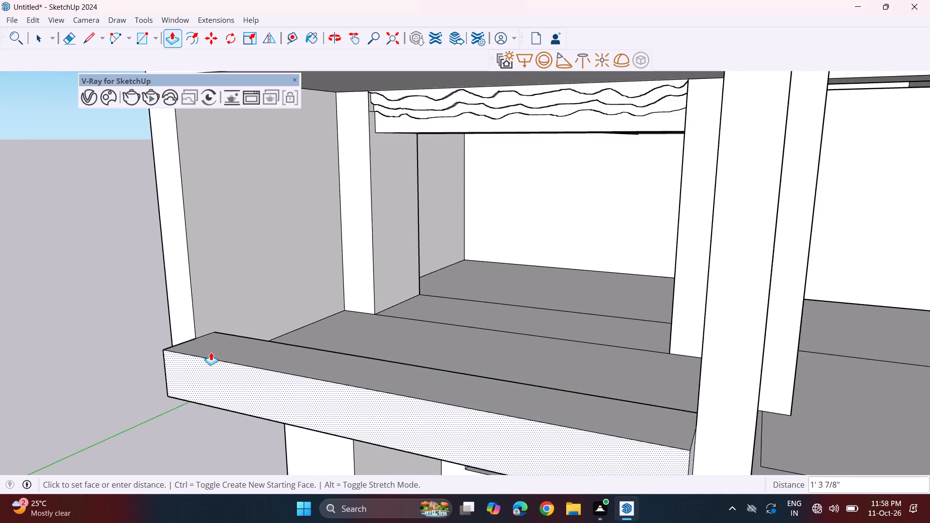
pyautogui.scroll(10, 211, 352)
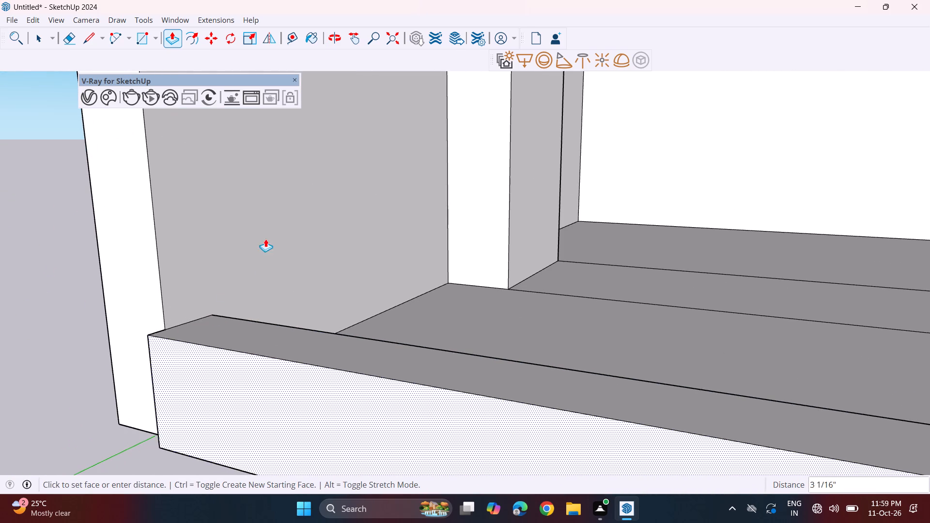
pyautogui.click(304, 221)
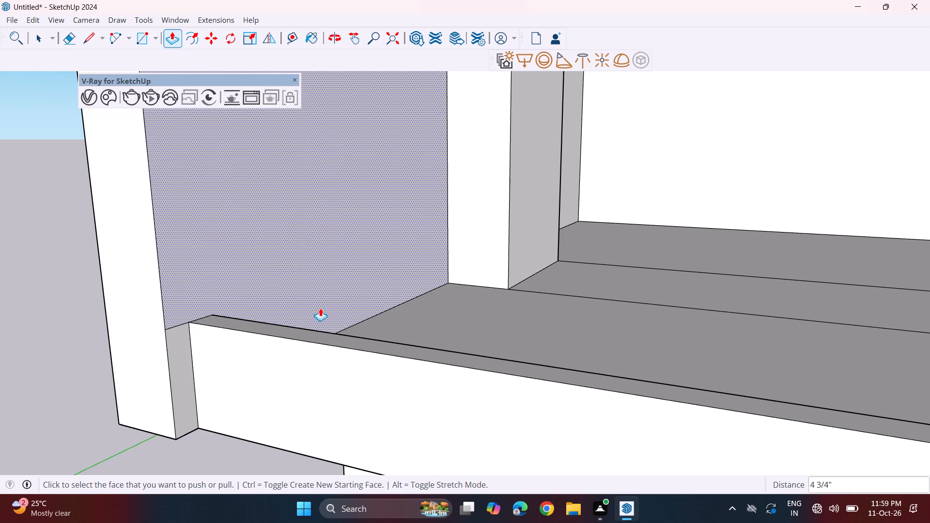
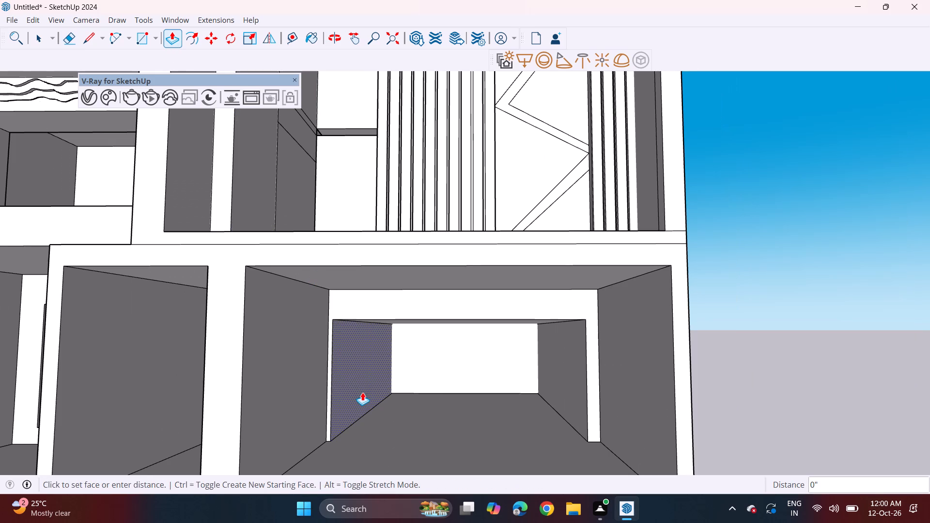
# Push both underside faces of the small ceiling drop inside the projecting frame's room up about 11 5/8" with Push/Pull.
pyautogui.click(367, 393)
pyautogui.scroll(-4, 369, 390)
pyautogui.keyDown('shift'); pyautogui.moveTo(316, 395); pyautogui.dragTo(572, 394, button='middle'); pyautogui.keyUp('shift')
pyautogui.moveTo(408, 395); pyautogui.dragTo(332, 404, button='middle')
pyautogui.keyDown('shift'); pyautogui.moveTo(371, 385); pyautogui.dragTo(315, 409, button='middle'); pyautogui.keyUp('shift')
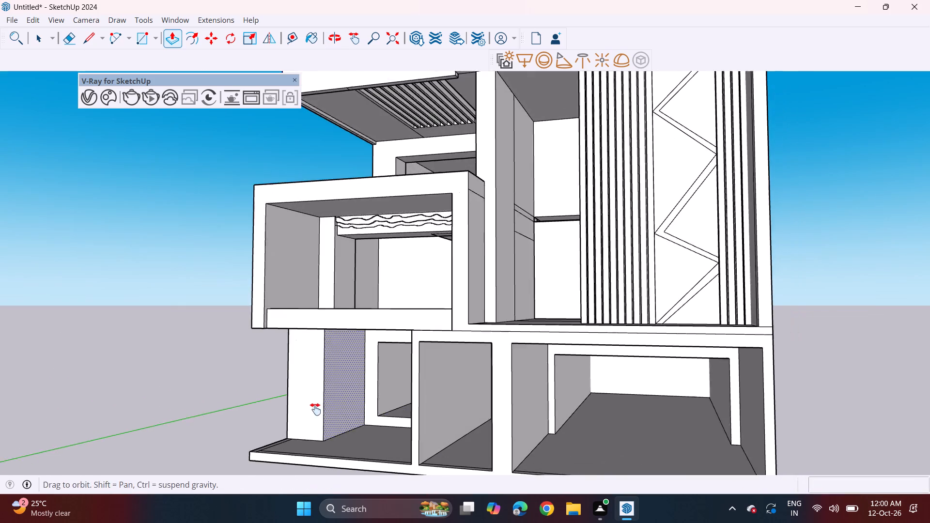
pyautogui.keyDown('shift'); pyautogui.moveTo(315, 409); pyautogui.dragTo(301, 413, button='middle'); pyautogui.keyUp('shift')
pyautogui.moveTo(292, 410); pyautogui.dragTo(334, 401, button='middle')
pyautogui.scroll(-2, 334, 401)
pyautogui.keyDown('shift'); pyautogui.moveTo(325, 407); pyautogui.dragTo(315, 436, button='middle'); pyautogui.keyUp('shift')
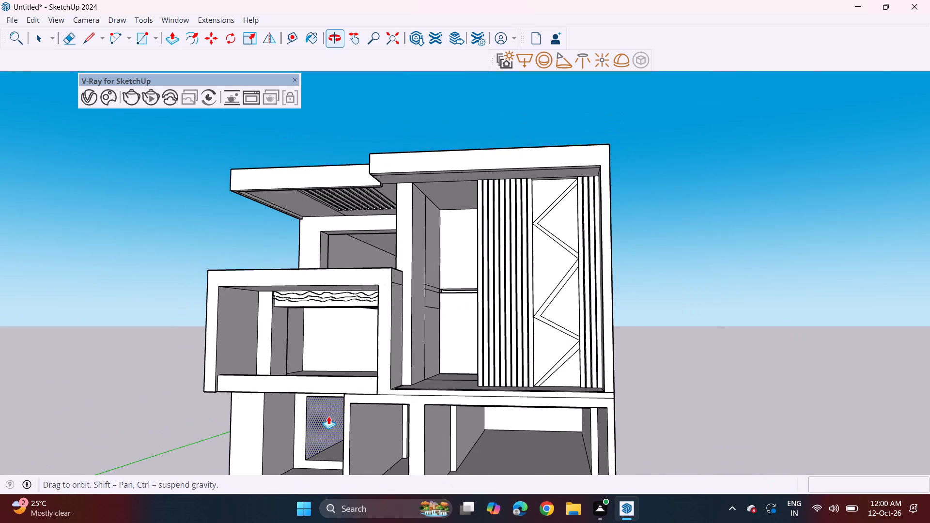
pyautogui.moveTo(340, 306); pyautogui.dragTo(430, 269, button='middle')
pyautogui.scroll(5, 350, 338)
pyautogui.moveTo(360, 310); pyautogui.dragTo(405, 321, button='middle')
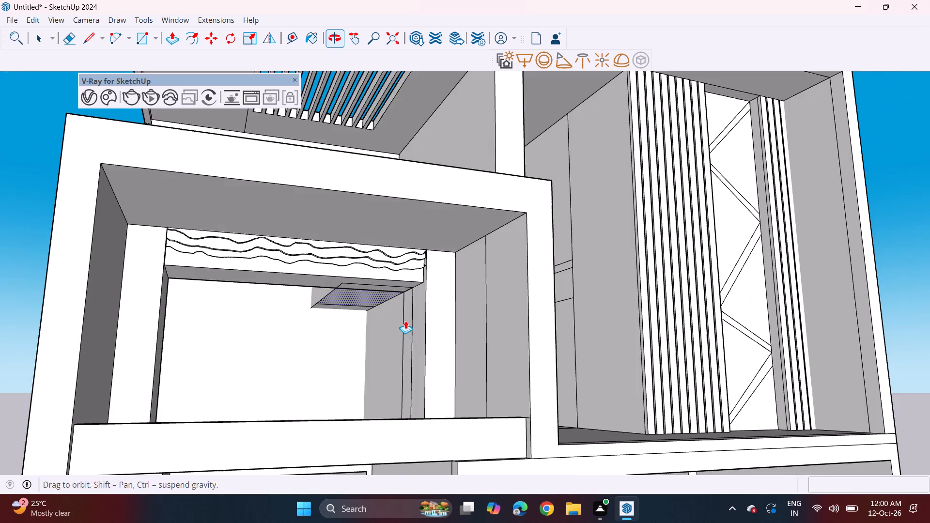
pyautogui.moveTo(405, 321); pyautogui.dragTo(404, 320, button='middle')
pyautogui.scroll(3, 360, 317)
pyautogui.click(353, 297)
pyautogui.click(353, 277)
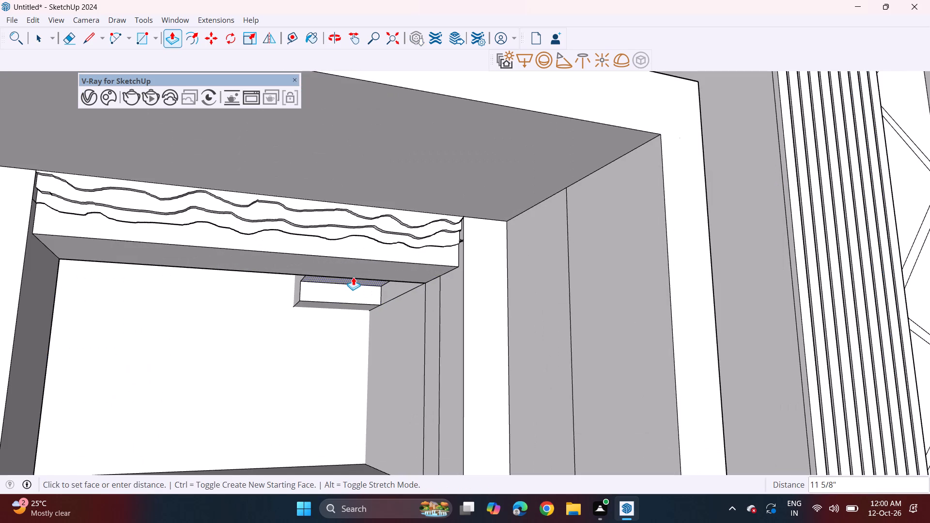
pyautogui.click(334, 308)
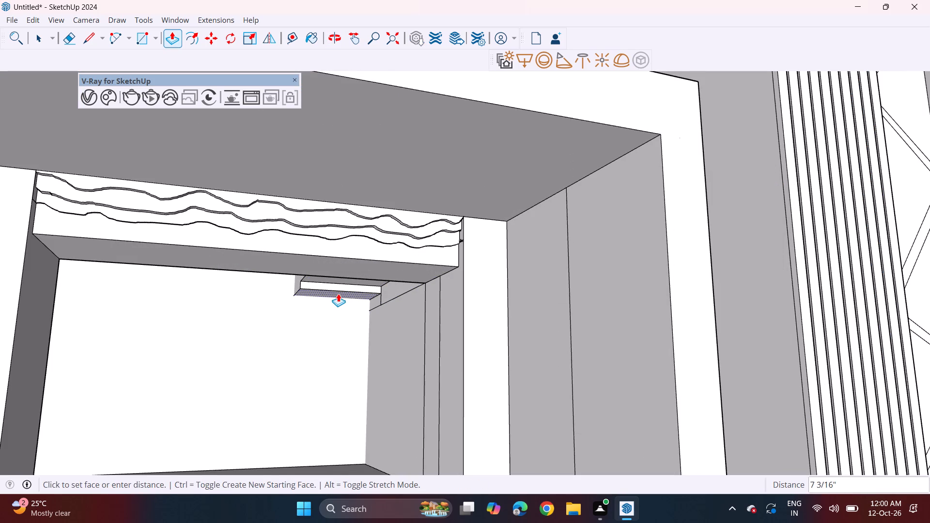
pyautogui.click(340, 289)
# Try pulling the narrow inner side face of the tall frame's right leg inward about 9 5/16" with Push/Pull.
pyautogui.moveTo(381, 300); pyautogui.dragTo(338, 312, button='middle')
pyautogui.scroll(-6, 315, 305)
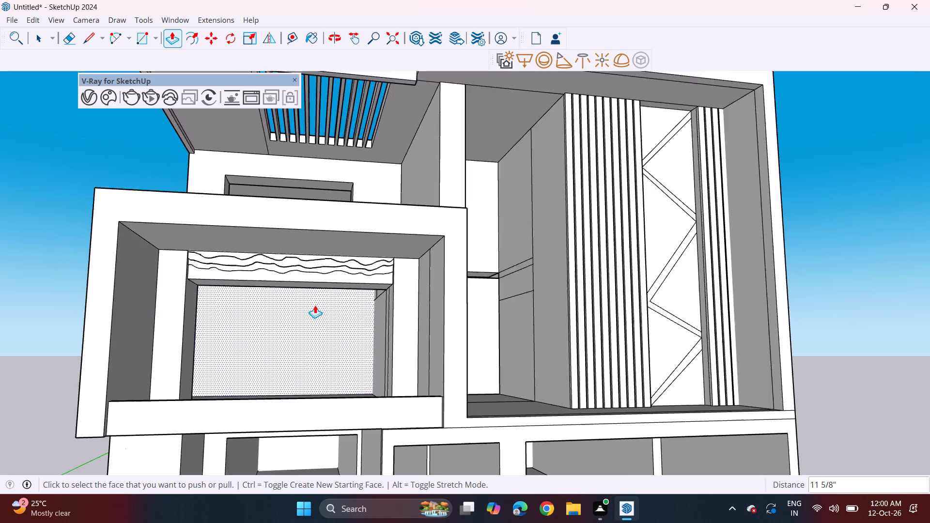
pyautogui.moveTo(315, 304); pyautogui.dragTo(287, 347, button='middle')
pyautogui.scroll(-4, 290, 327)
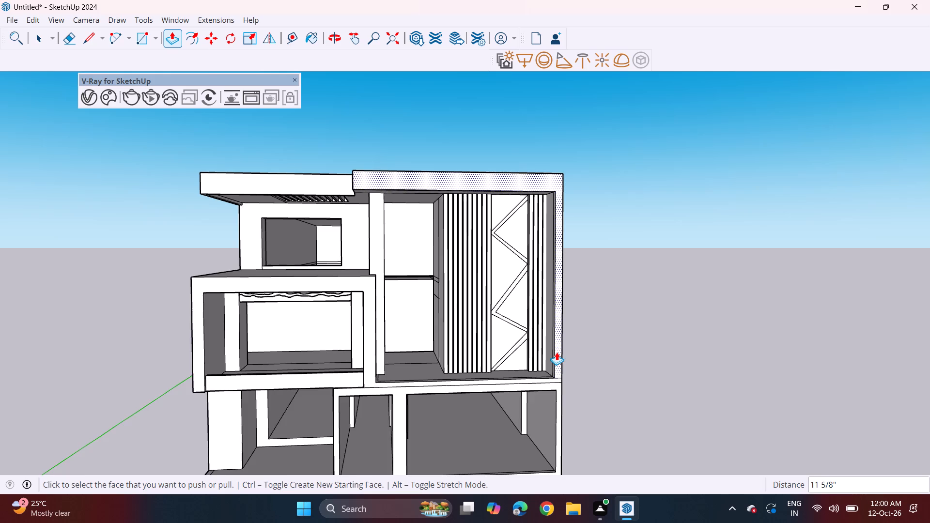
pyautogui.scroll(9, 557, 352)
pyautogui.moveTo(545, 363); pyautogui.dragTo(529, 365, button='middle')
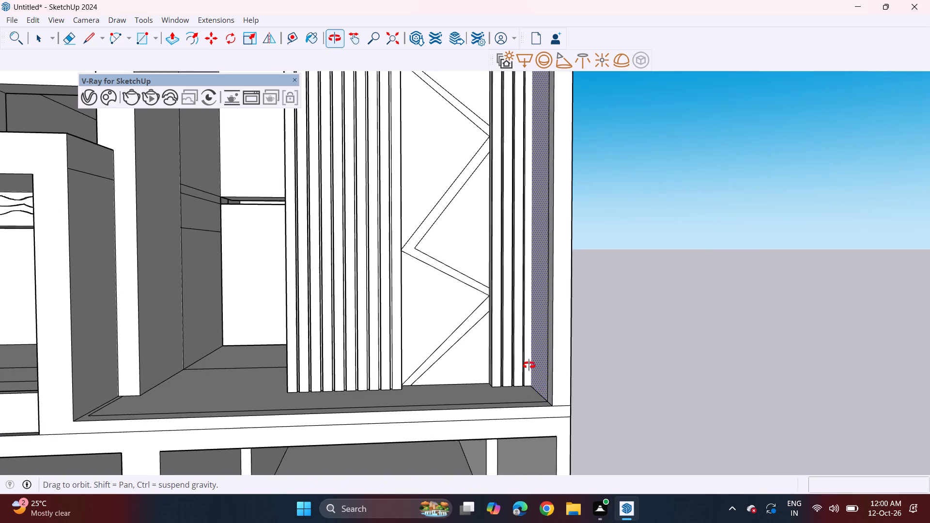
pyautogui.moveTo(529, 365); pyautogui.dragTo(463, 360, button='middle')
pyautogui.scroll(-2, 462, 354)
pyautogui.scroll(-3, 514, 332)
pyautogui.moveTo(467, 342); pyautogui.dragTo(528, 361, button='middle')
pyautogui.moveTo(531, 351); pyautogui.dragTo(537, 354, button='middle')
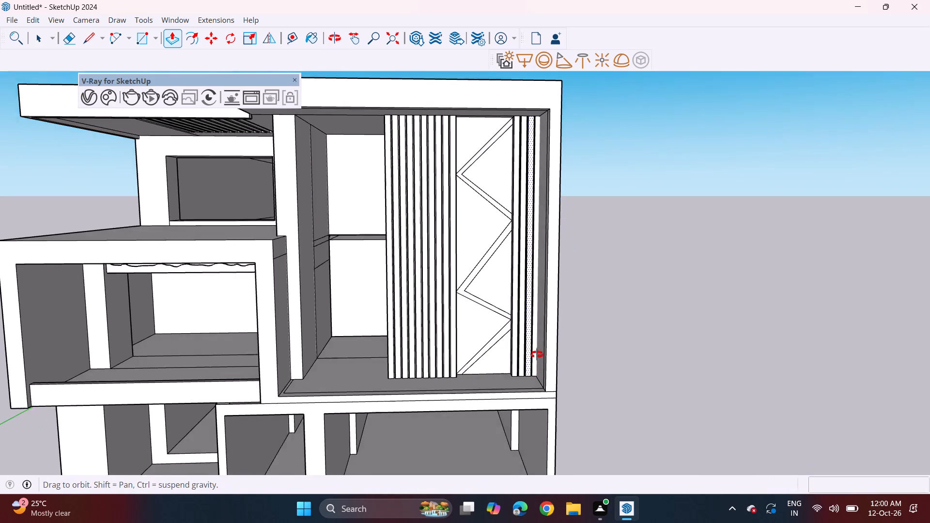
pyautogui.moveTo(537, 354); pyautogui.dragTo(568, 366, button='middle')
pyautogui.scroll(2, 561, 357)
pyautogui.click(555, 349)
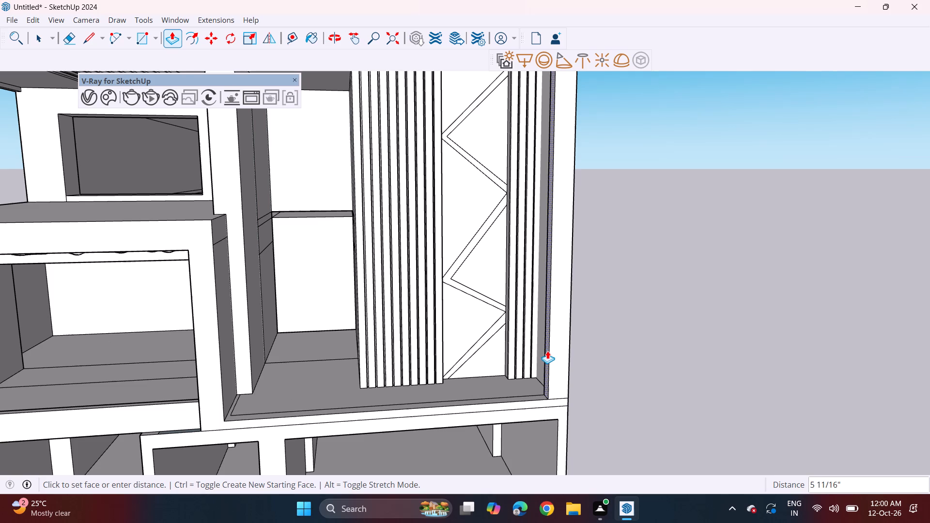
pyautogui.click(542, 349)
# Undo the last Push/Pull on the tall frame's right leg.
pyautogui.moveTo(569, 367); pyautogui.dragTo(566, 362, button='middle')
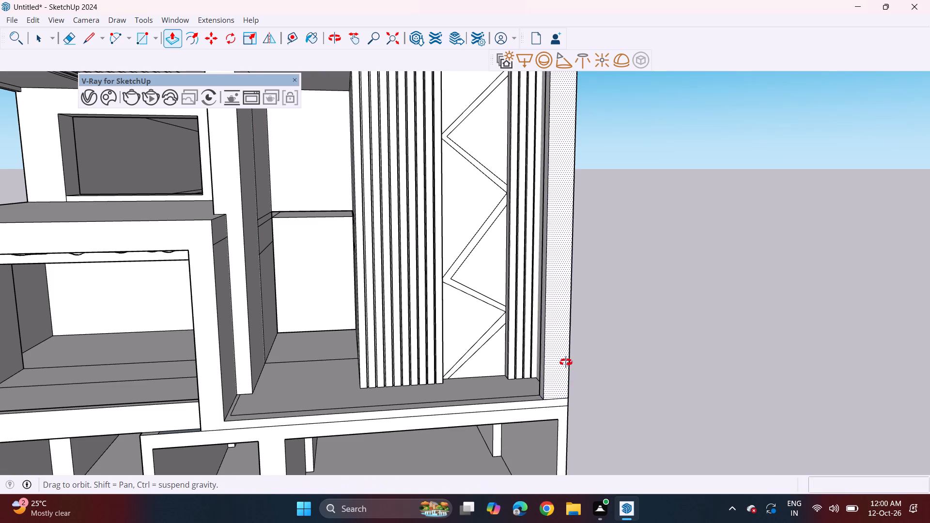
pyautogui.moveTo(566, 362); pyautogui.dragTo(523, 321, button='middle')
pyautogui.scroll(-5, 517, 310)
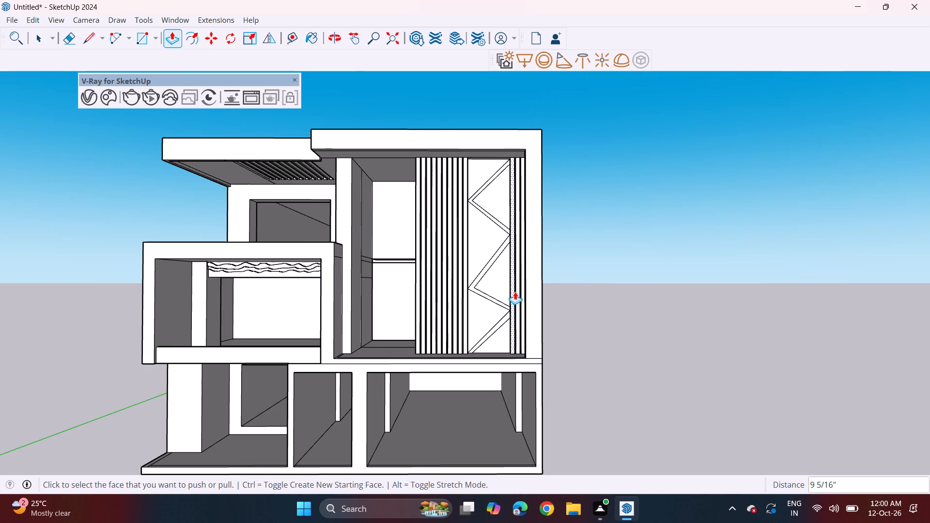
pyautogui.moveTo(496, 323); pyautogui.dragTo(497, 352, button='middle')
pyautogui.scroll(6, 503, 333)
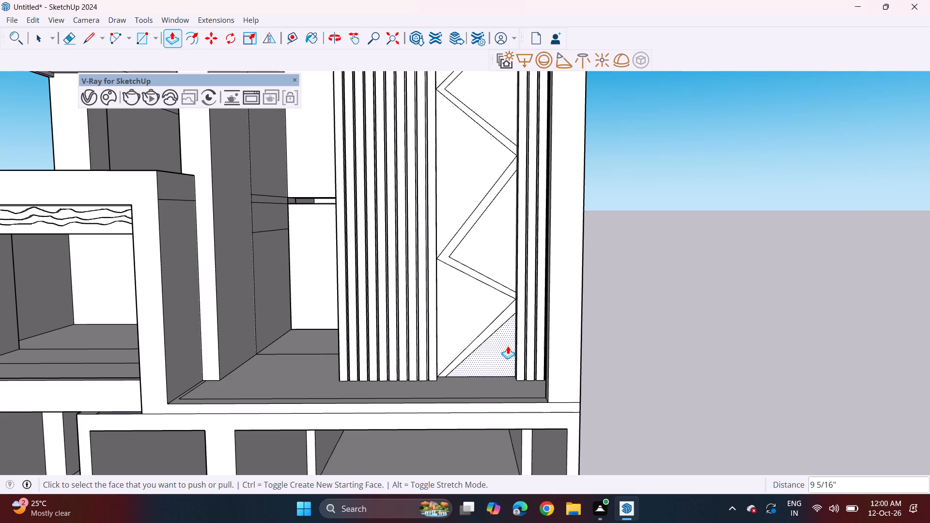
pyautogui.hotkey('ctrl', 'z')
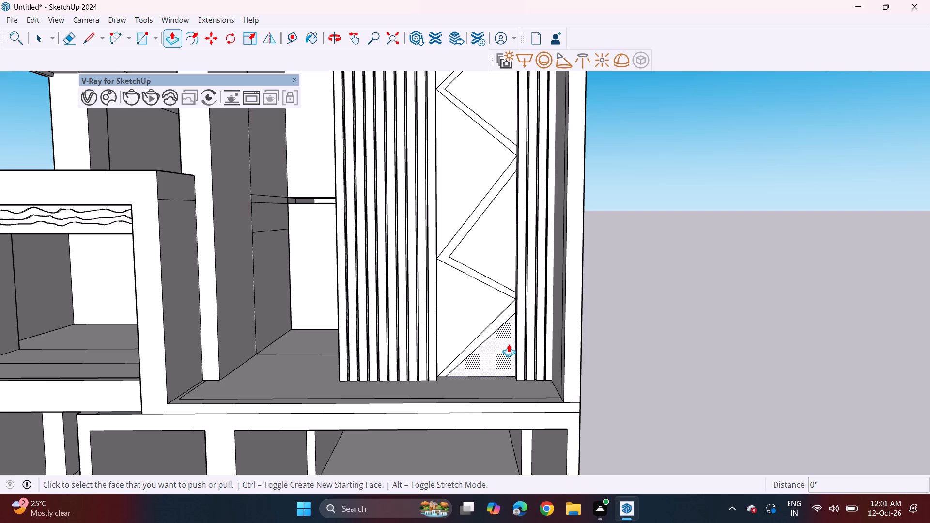
# Pull the ground floor's right exterior side wall outward about 11 13/16" with Push/Pull.
pyautogui.moveTo(505, 348); pyautogui.dragTo(597, 426, button='middle')
pyautogui.middleClick(597, 426)
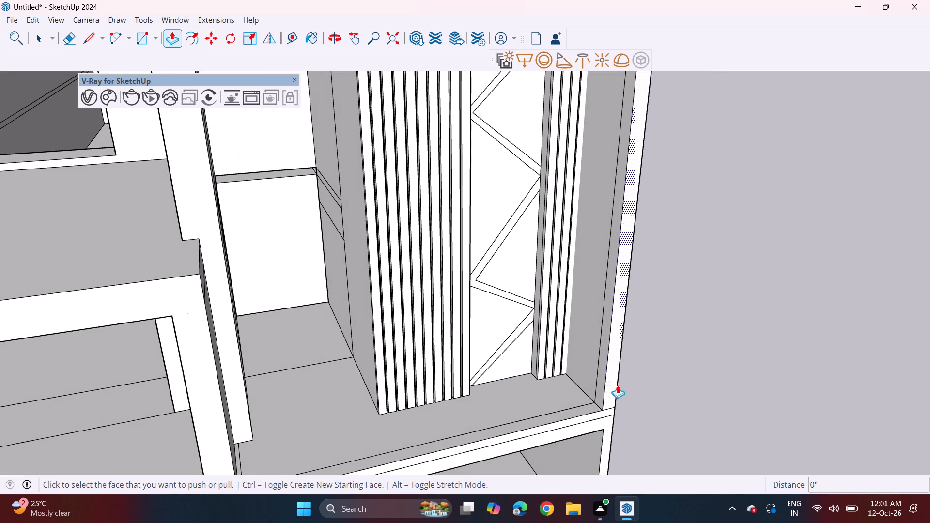
pyautogui.moveTo(614, 368); pyautogui.dragTo(521, 322, button='middle')
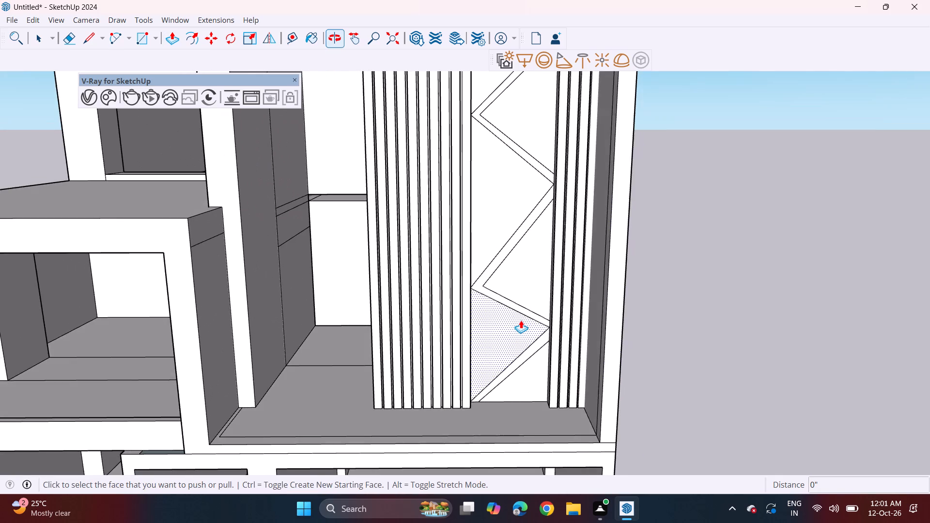
pyautogui.scroll(-7, 521, 320)
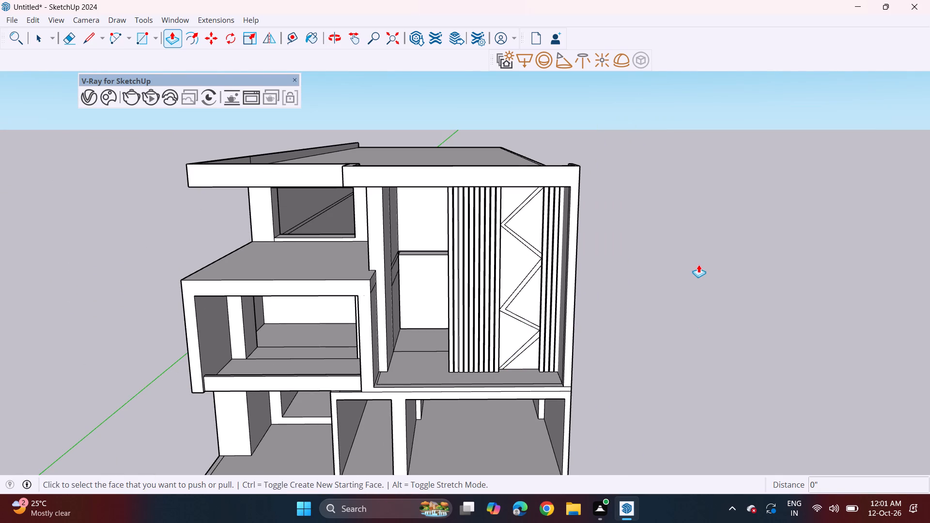
pyautogui.keyDown('shift'); pyautogui.moveTo(542, 435); pyautogui.dragTo(546, 355, button='middle'); pyautogui.keyUp('shift')
pyautogui.moveTo(573, 343); pyautogui.dragTo(459, 339, button='middle')
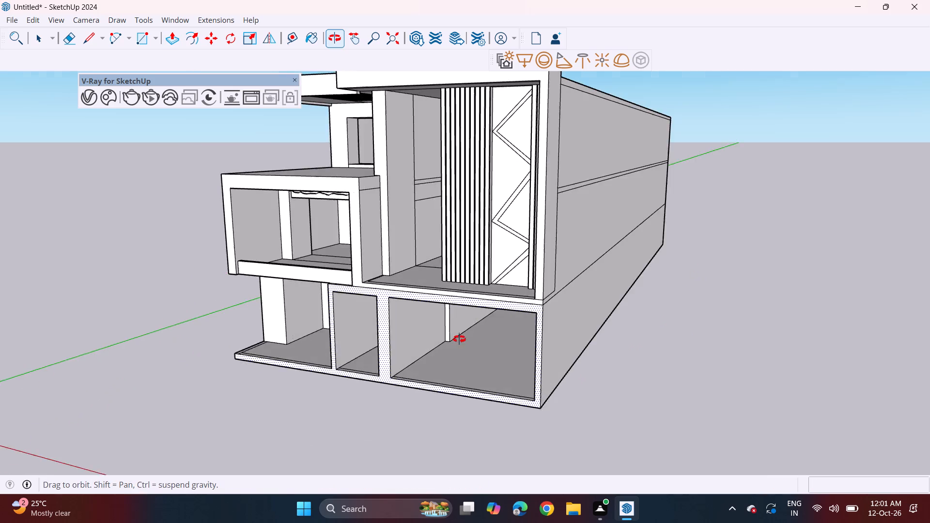
pyautogui.moveTo(459, 339); pyautogui.dragTo(452, 294, button='middle')
pyautogui.click(571, 343)
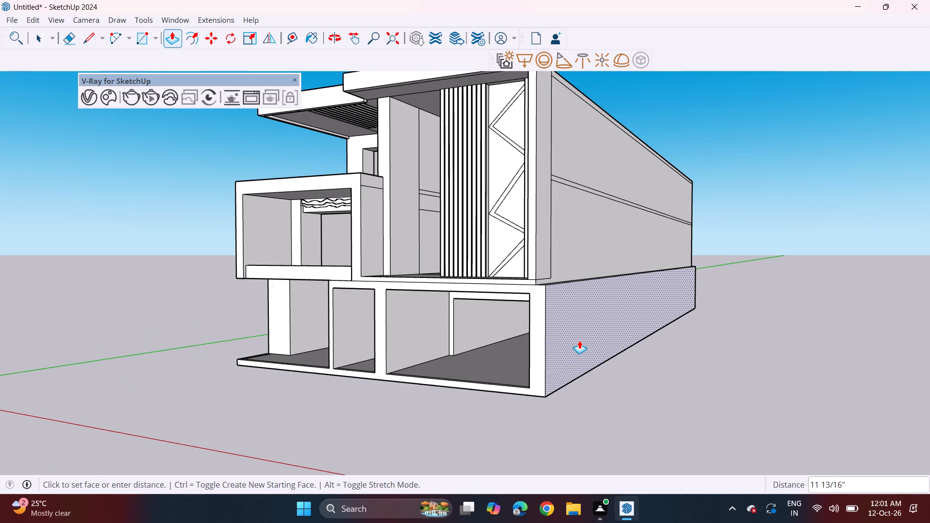
pyautogui.click(579, 340)
# Erase the vertical line near the front corner and the two horizontal floor lines on the upper right side wall.
pyautogui.moveTo(559, 260); pyautogui.dragTo(564, 286, button='middle')
pyautogui.scroll(2, 564, 271)
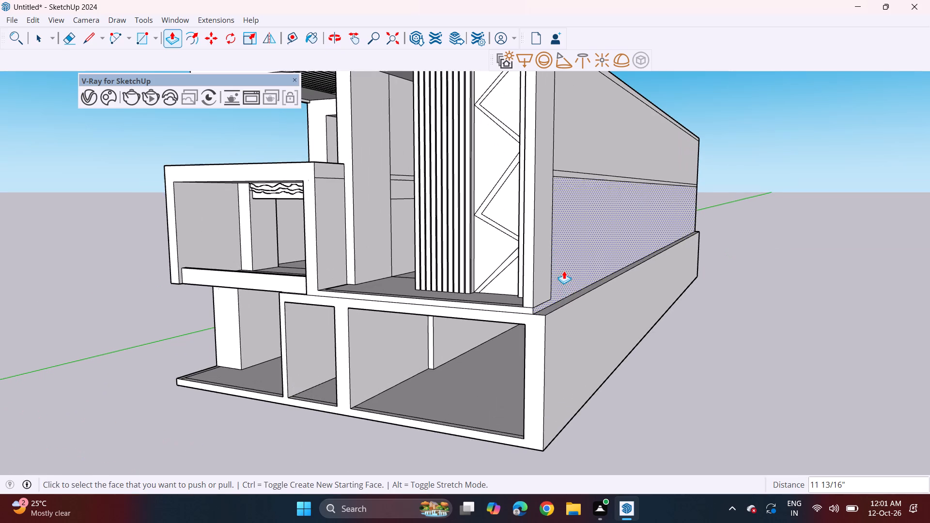
pyautogui.click(72, 35)
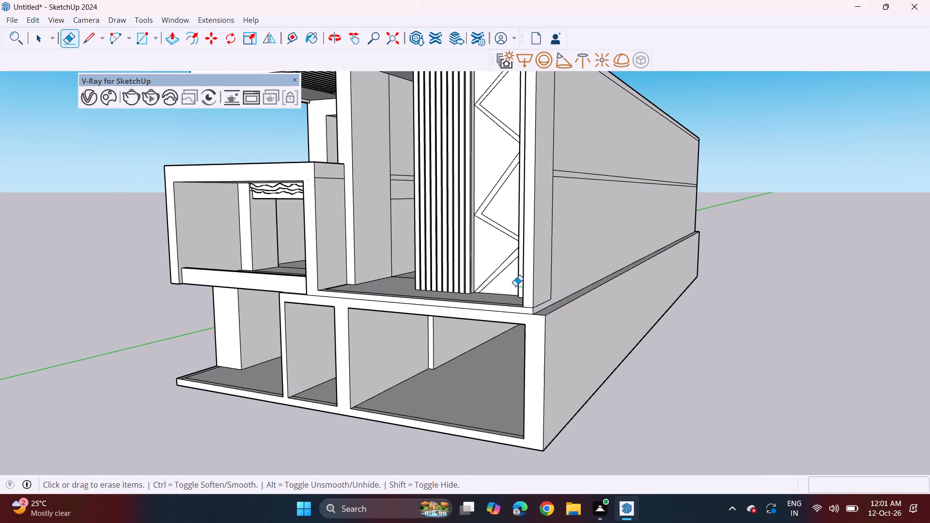
pyautogui.click(553, 280)
pyautogui.click(550, 291)
pyautogui.doubleClick(548, 302)
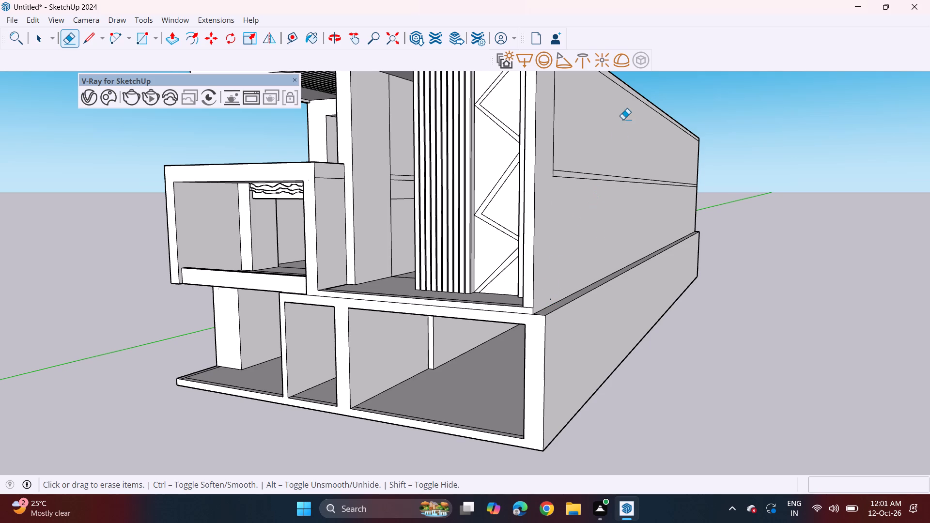
pyautogui.moveTo(606, 169); pyautogui.dragTo(603, 197)
pyautogui.click(553, 163)
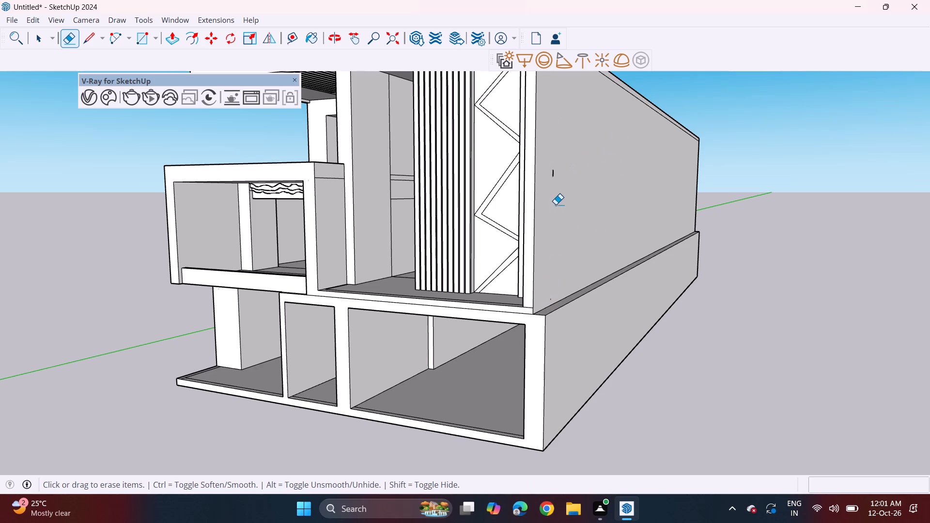
# Pull the merged upper side wall outward about 11 13/16", flush with the ground-floor side wall.
pyautogui.click(164, 44)
pyautogui.click(580, 226)
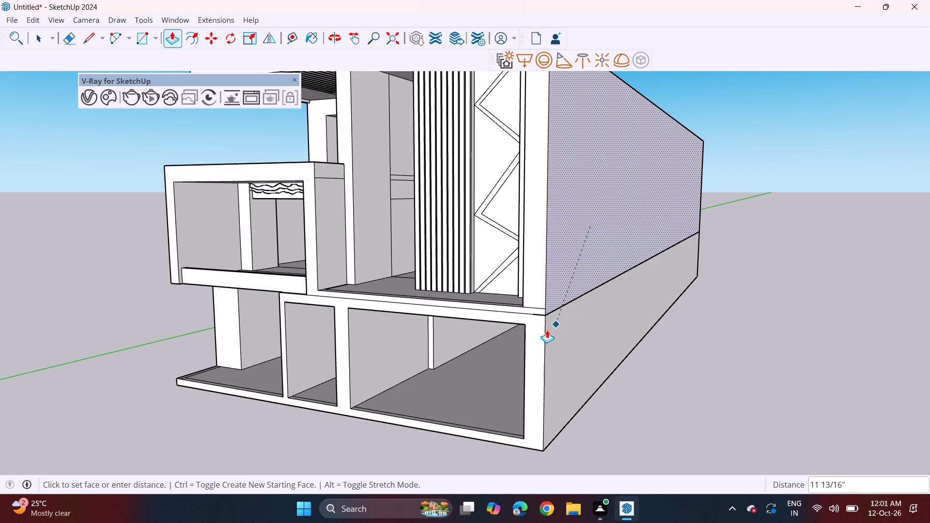
pyautogui.click(547, 330)
# Pull the lowest diagonal strip of the zigzag facade panel forward about 5 1/8" with Push/Pull.
pyautogui.moveTo(489, 342); pyautogui.dragTo(578, 373, button='middle')
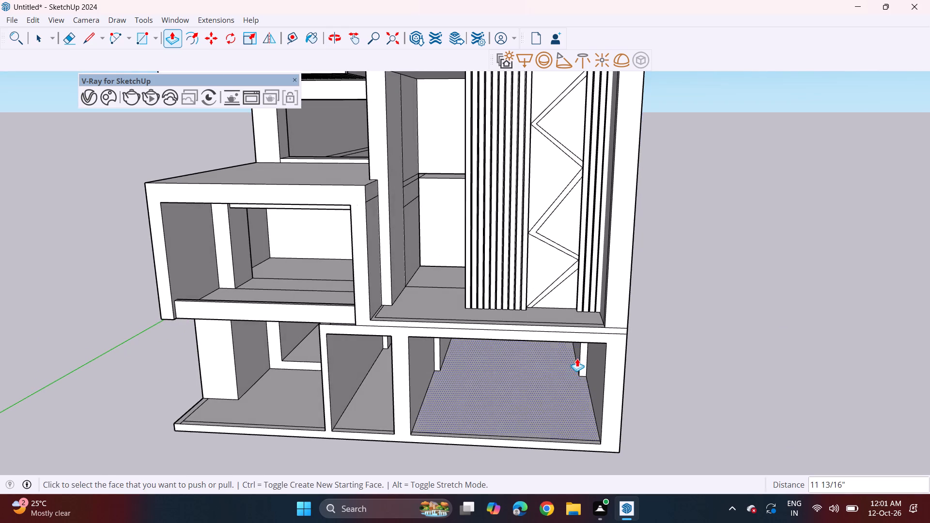
pyautogui.moveTo(558, 265); pyautogui.dragTo(572, 356, button='middle')
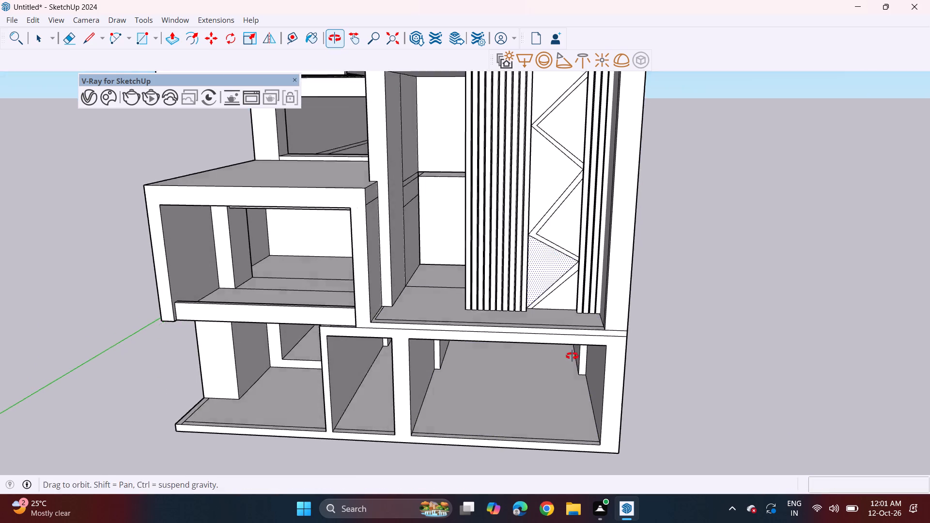
pyautogui.moveTo(572, 356); pyautogui.dragTo(572, 360, button='middle')
pyautogui.scroll(9, 570, 338)
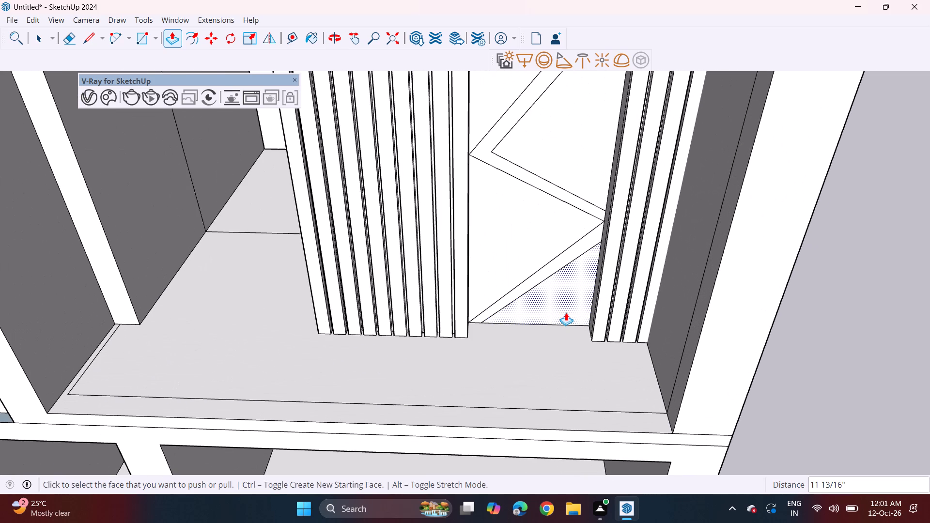
pyautogui.click(556, 268)
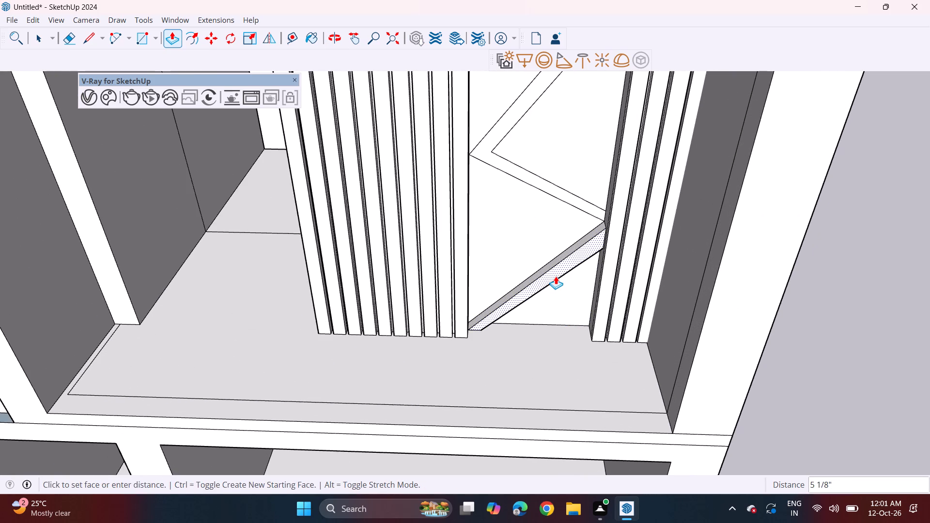
pyautogui.click(556, 276)
# Extrude the remaining middle and upper zigzag strips by the same Push/Pull distance as the lowest strip.
pyautogui.doubleClick(563, 198)
pyautogui.moveTo(568, 176); pyautogui.dragTo(574, 356, button='middle')
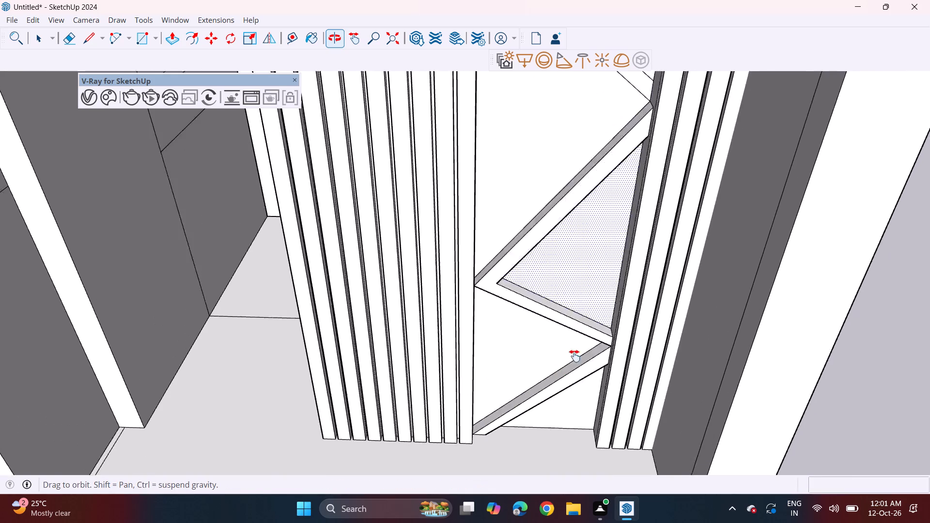
pyautogui.moveTo(574, 356); pyautogui.dragTo(574, 357, button='middle')
pyautogui.moveTo(576, 331); pyautogui.dragTo(562, 236, button='middle')
pyautogui.scroll(-3, 560, 212)
pyautogui.keyDown('shift'); pyautogui.moveTo(567, 246); pyautogui.dragTo(545, 396, button='middle'); pyautogui.keyUp('shift')
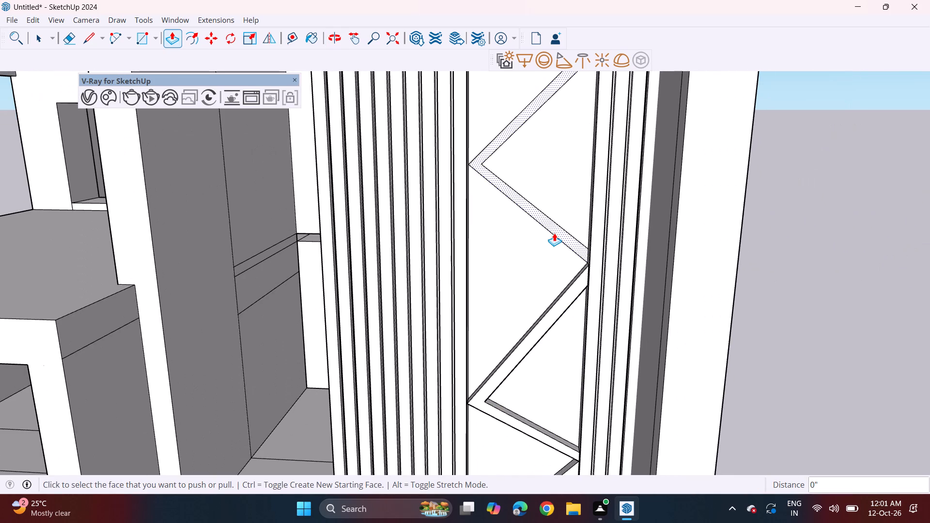
pyautogui.doubleClick(554, 234)
# Examine the whole front facade from above and below.
pyautogui.scroll(-7, 536, 154)
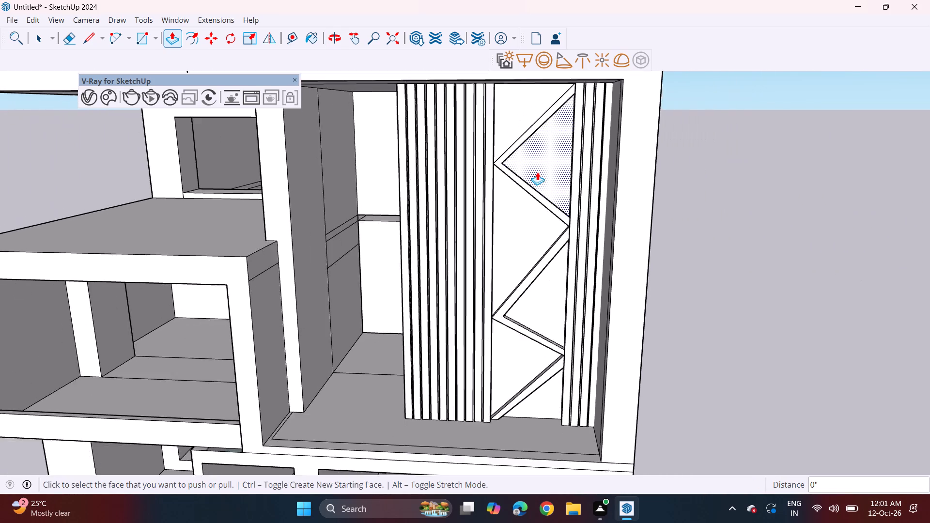
pyautogui.scroll(-1, 537, 172)
pyautogui.moveTo(513, 302); pyautogui.dragTo(559, 211, button='middle')
pyautogui.scroll(-1, 548, 290)
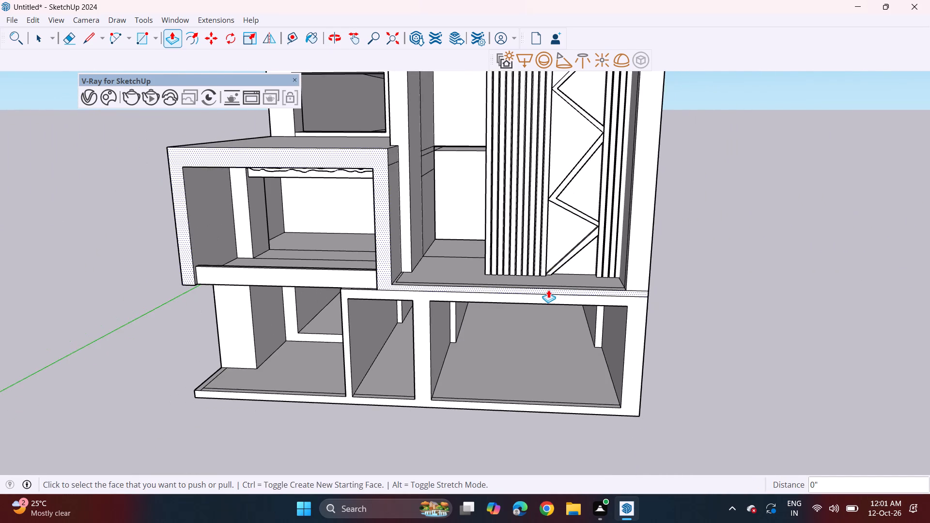
pyautogui.keyDown('shift'); pyautogui.moveTo(552, 290); pyautogui.dragTo(583, 311, button='middle'); pyautogui.keyUp('shift')
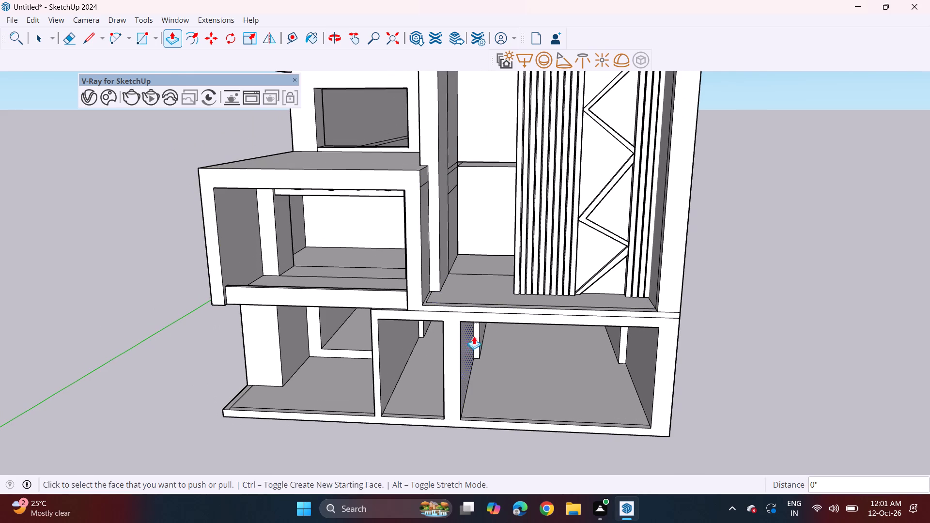
pyautogui.moveTo(498, 307); pyautogui.dragTo(519, 243, button='middle')
pyautogui.keyDown('shift'); pyautogui.moveTo(504, 236); pyautogui.dragTo(504, 294, button='middle'); pyautogui.keyUp('shift')
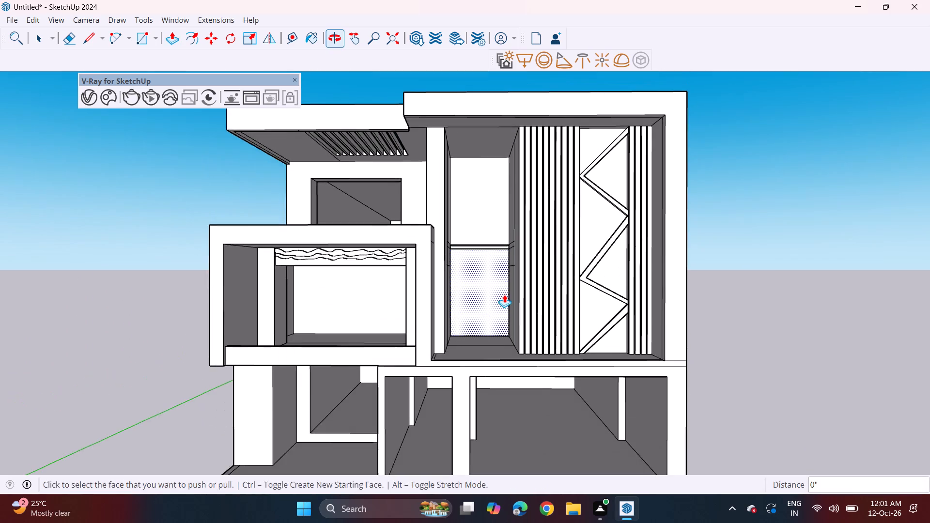
pyautogui.moveTo(504, 294); pyautogui.dragTo(490, 268, button='middle')
pyautogui.scroll(-2, 490, 268)
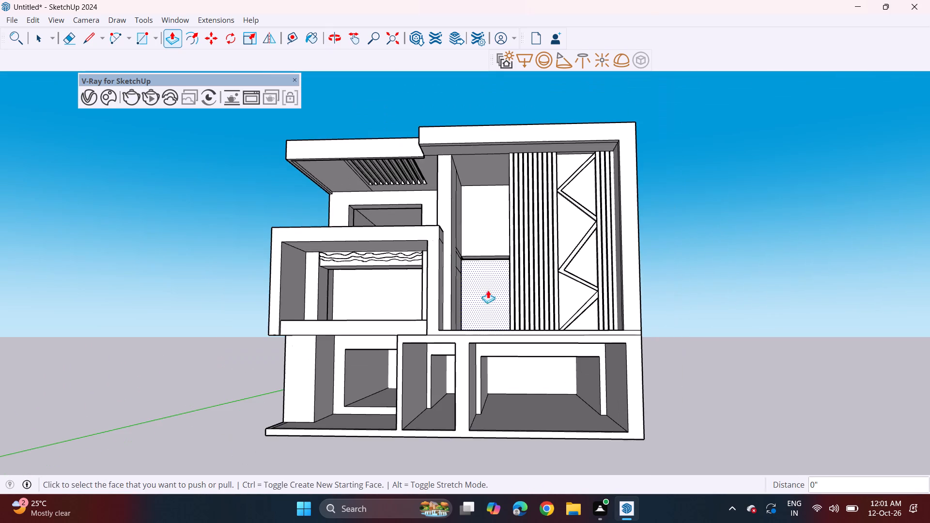
# Erase the stray lengthwise edge on the underside of the tall upper frame's top beam.
pyautogui.moveTo(488, 303); pyautogui.dragTo(475, 288, button='middle')
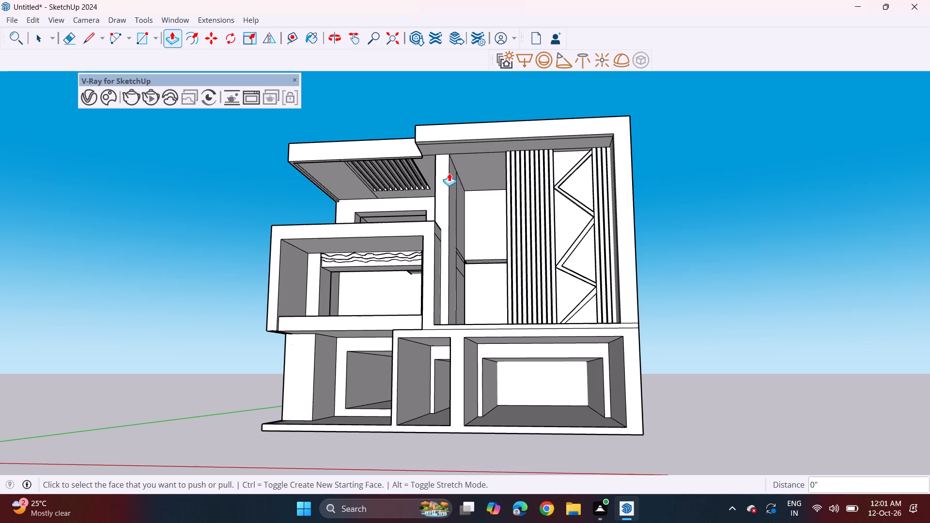
pyautogui.scroll(6, 423, 110)
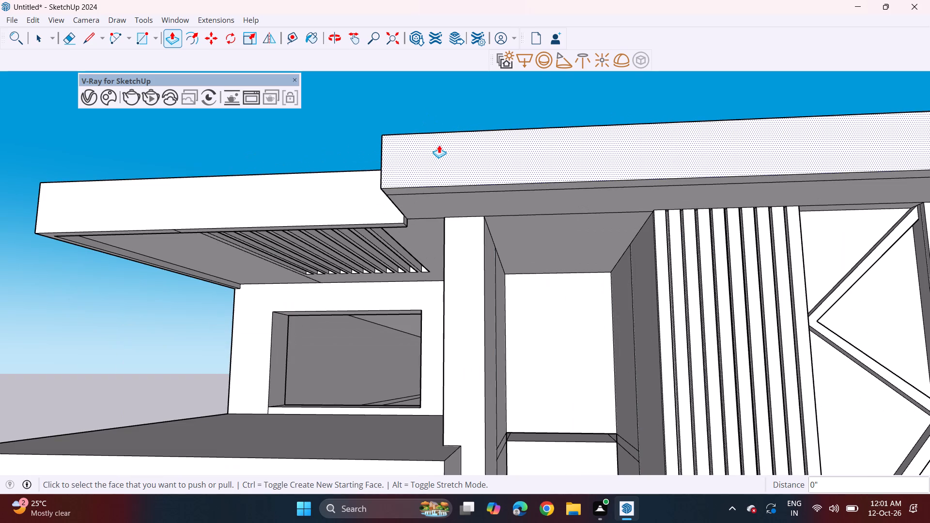
pyautogui.click(70, 36)
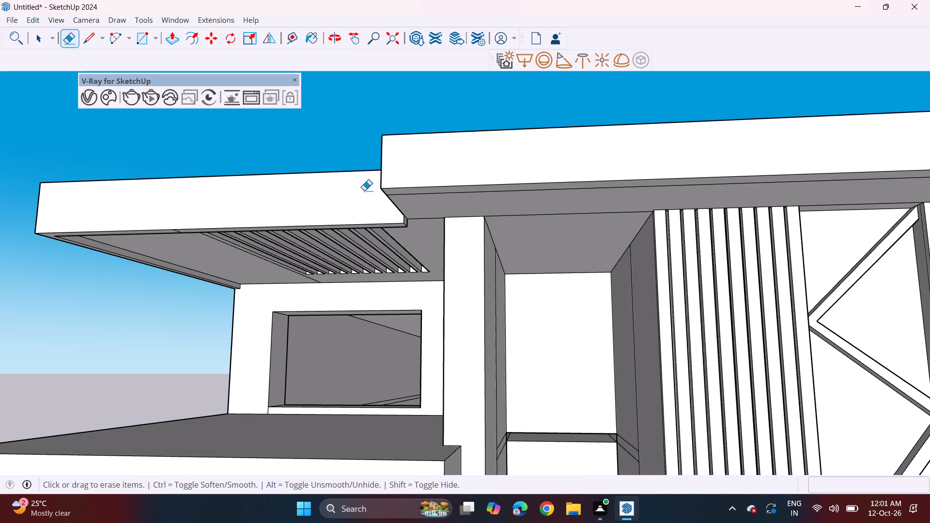
pyautogui.click(393, 196)
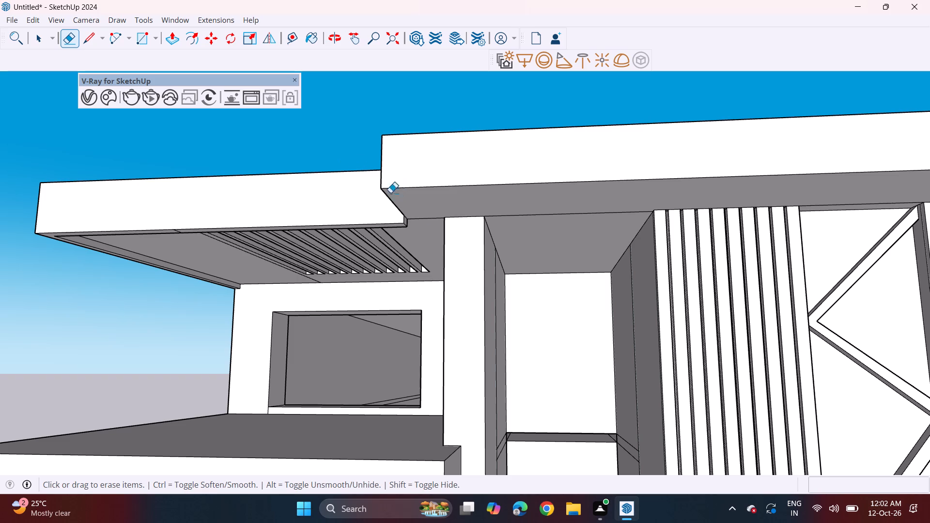
# Examine the whole front facade from different angles.
pyautogui.scroll(-5, 460, 313)
pyautogui.moveTo(248, 428); pyautogui.dragTo(316, 391, button='middle')
pyautogui.scroll(-2, 326, 376)
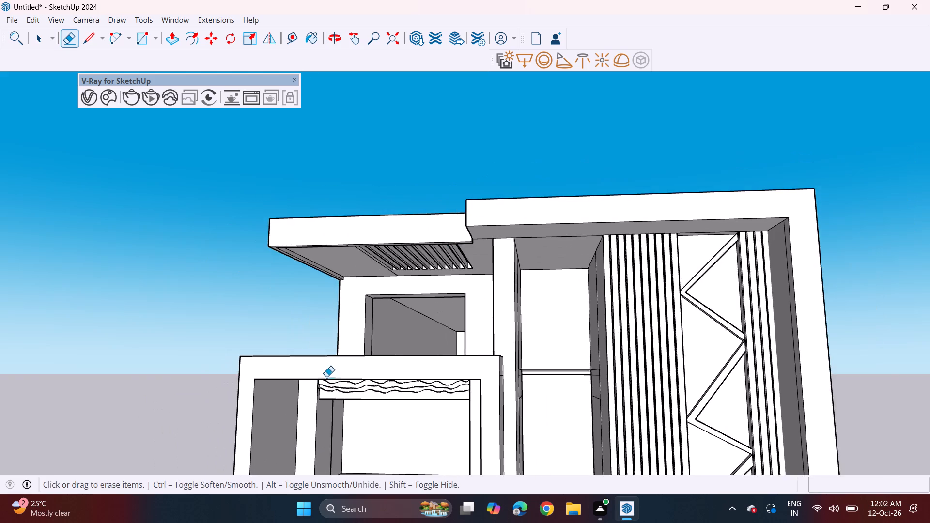
pyautogui.scroll(-1, 325, 404)
pyautogui.keyDown('shift'); pyautogui.moveTo(325, 407); pyautogui.dragTo(297, 244, button='middle'); pyautogui.keyUp('shift')
pyautogui.scroll(-4, 297, 240)
pyautogui.keyDown('shift'); pyautogui.moveTo(302, 269); pyautogui.dragTo(315, 316, button='middle'); pyautogui.keyUp('shift')
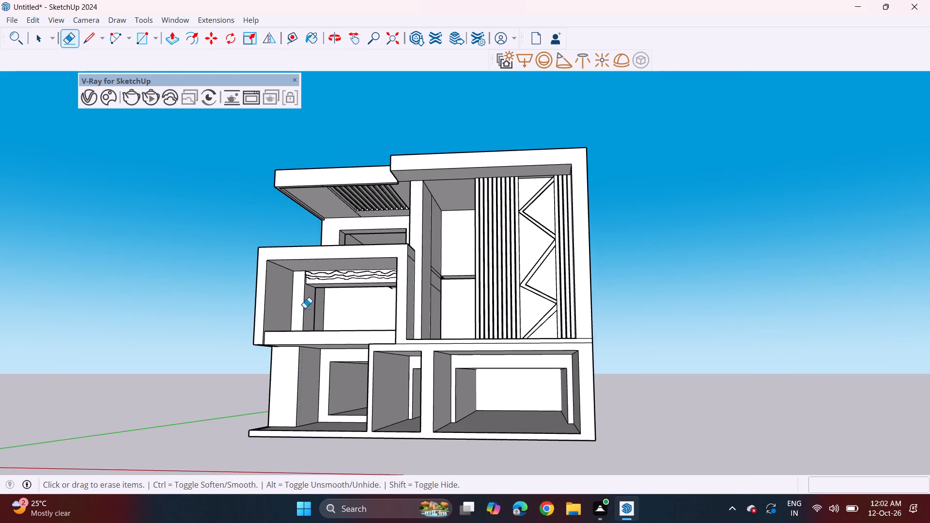
pyautogui.moveTo(305, 308); pyautogui.dragTo(309, 341, button='middle')
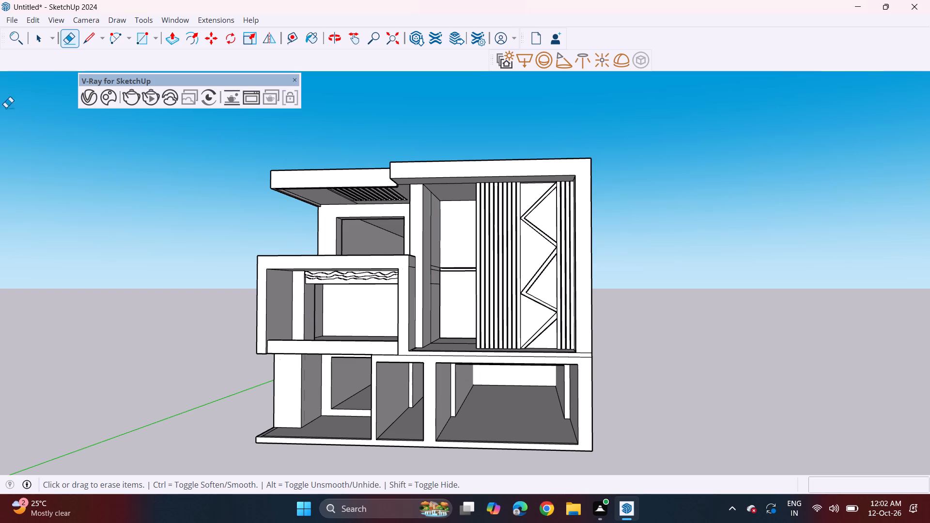
# Import the Wood+Door (2) model from Downloads and place it at the lower-left corner of the doorway in the wide ground-floor bay.
pyautogui.click(21, 23)
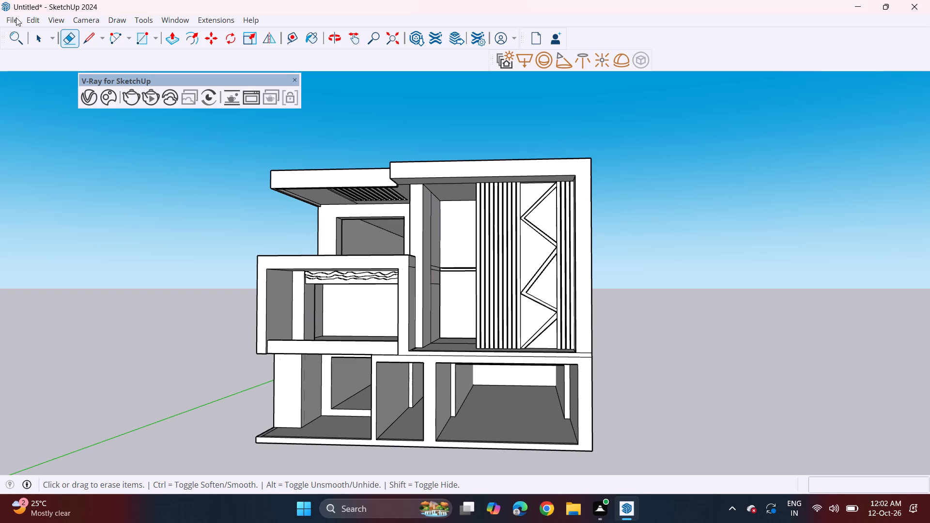
pyautogui.click(16, 17)
pyautogui.click(55, 191)
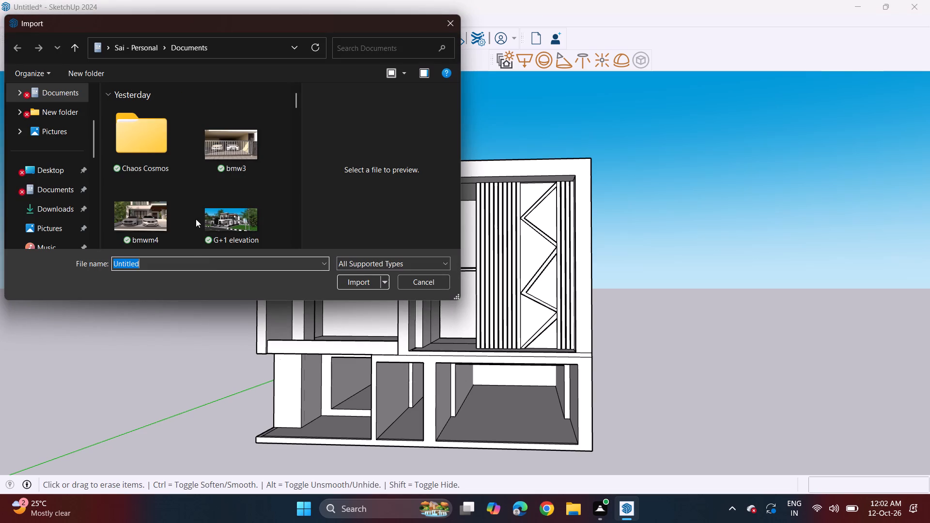
pyautogui.click(48, 215)
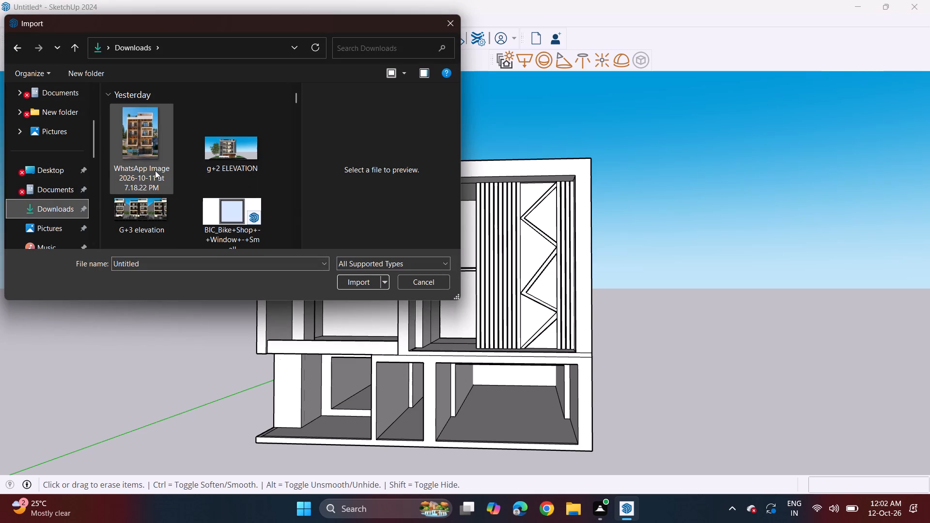
pyautogui.scroll(-6, 155, 170)
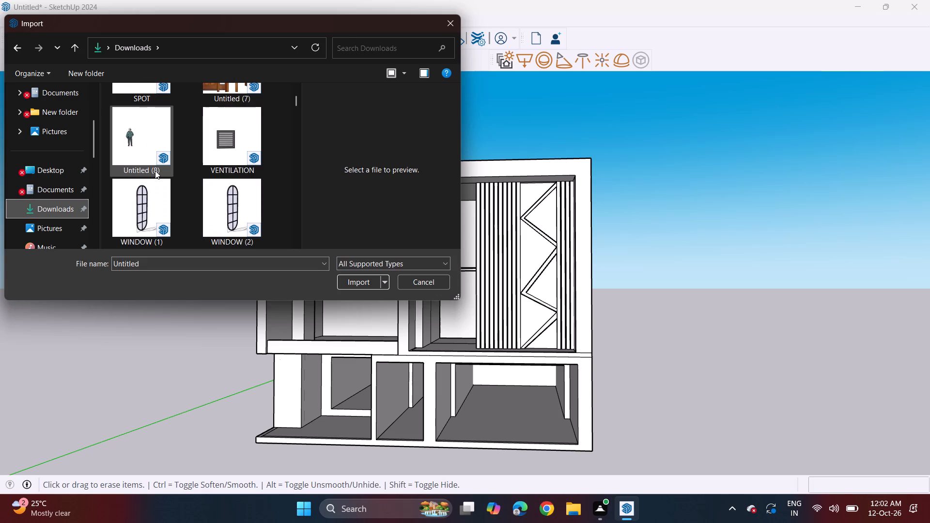
pyautogui.scroll(-2, 155, 170)
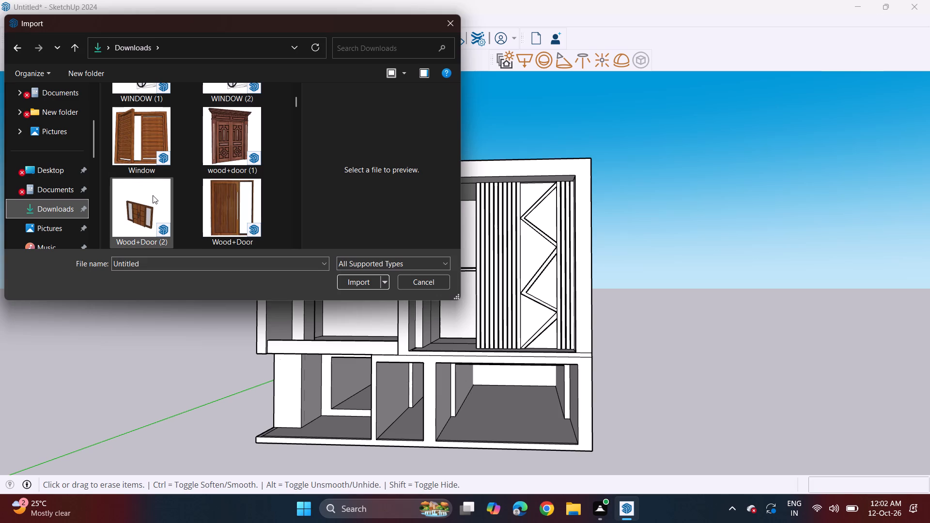
pyautogui.click(156, 202)
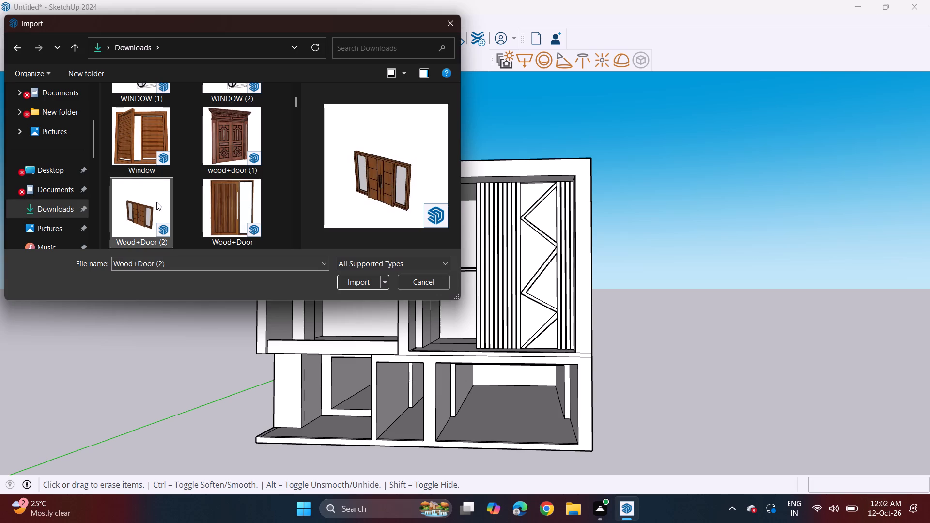
pyautogui.scroll(-2, 149, 173)
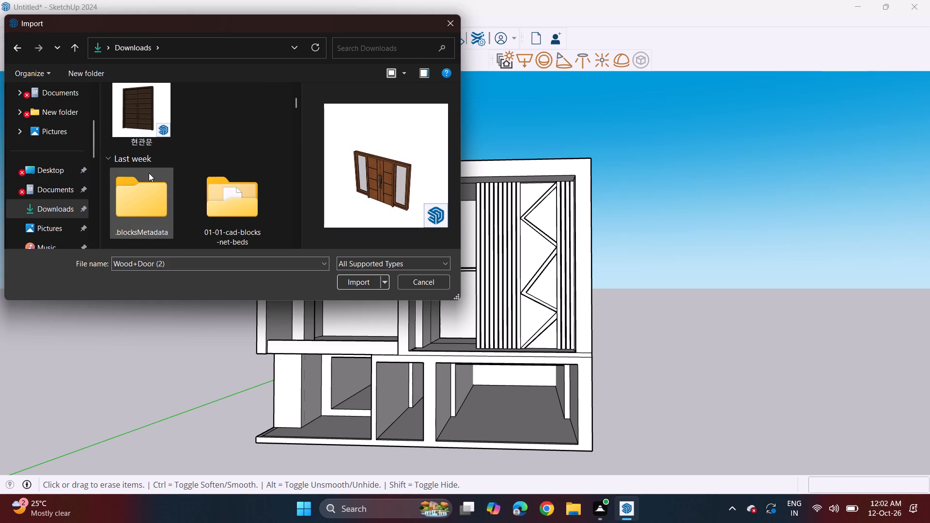
pyautogui.scroll(1, 149, 173)
pyautogui.click(143, 107)
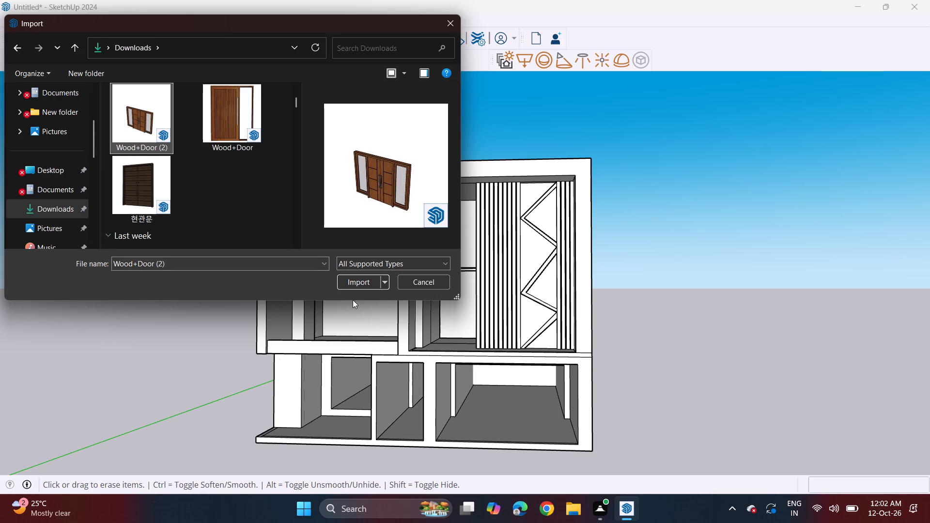
pyautogui.click(367, 279)
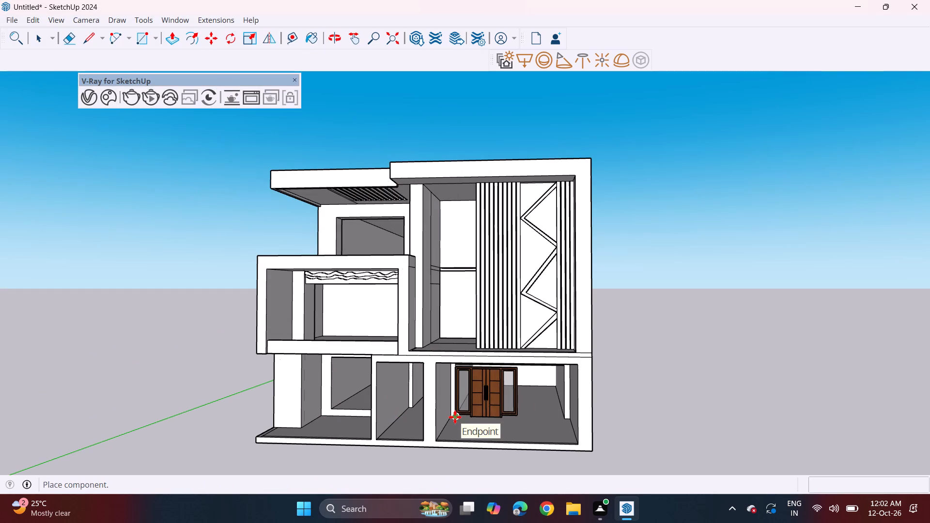
pyautogui.click(455, 417)
# Scale the wooden door's width by about 1.75 along the red axis to span the doorway opening.
pyautogui.scroll(8, 494, 397)
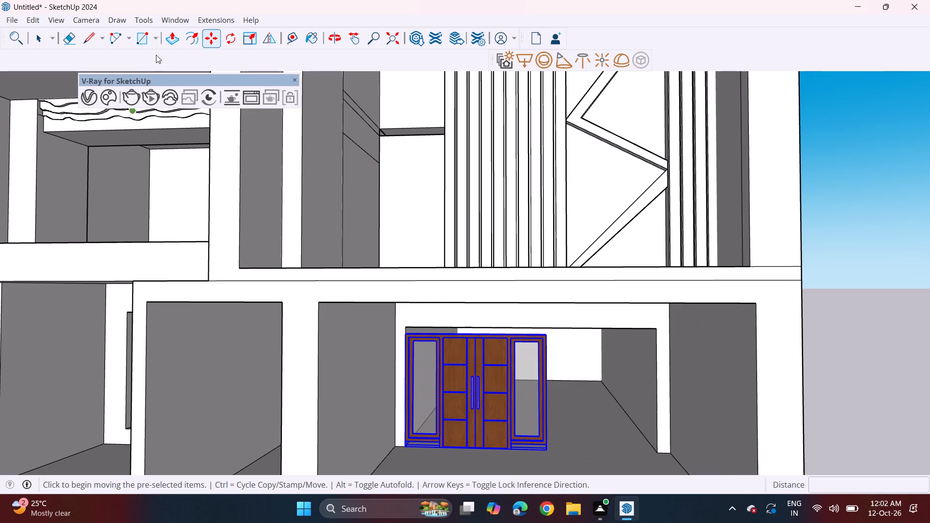
pyautogui.click(251, 41)
pyautogui.moveTo(493, 354); pyautogui.dragTo(364, 300, button='middle')
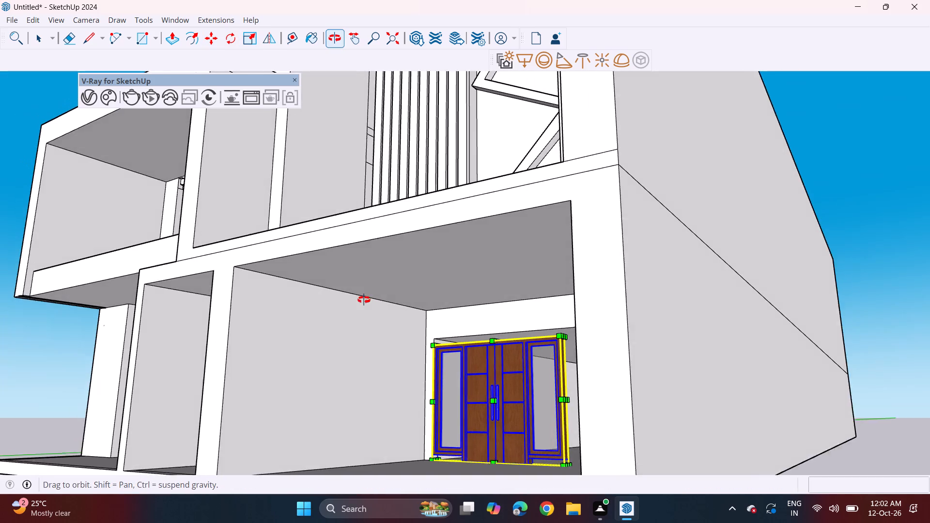
pyautogui.moveTo(364, 300); pyautogui.dragTo(361, 299, button='middle')
pyautogui.scroll(2, 503, 388)
pyautogui.moveTo(582, 413); pyautogui.dragTo(619, 455, button='middle')
pyautogui.moveTo(616, 428); pyautogui.dragTo(537, 229, button='middle')
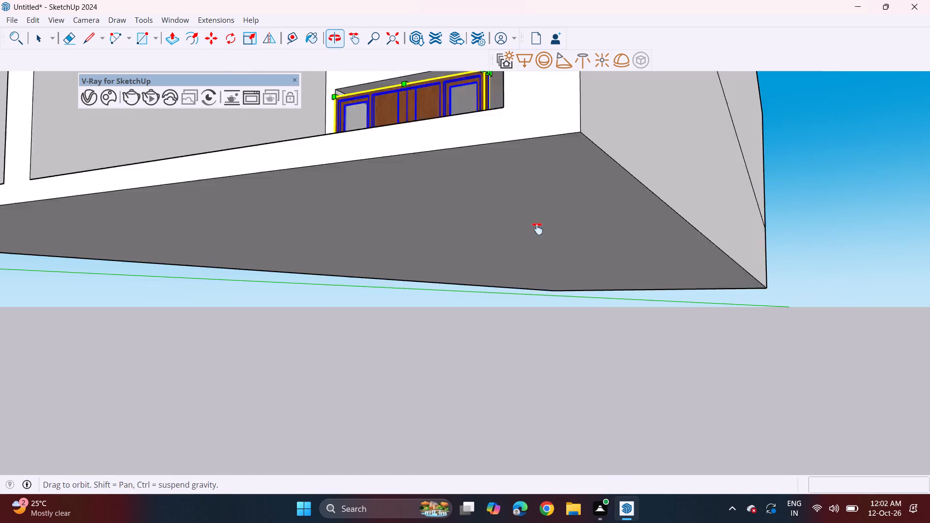
pyautogui.moveTo(537, 229); pyautogui.dragTo(536, 228, button='middle')
pyautogui.keyDown('shift'); pyautogui.scroll(1, 536, 228); pyautogui.keyUp('shift')
pyautogui.moveTo(379, 151); pyautogui.dragTo(512, 378, button='middle')
pyautogui.scroll(2, 584, 295)
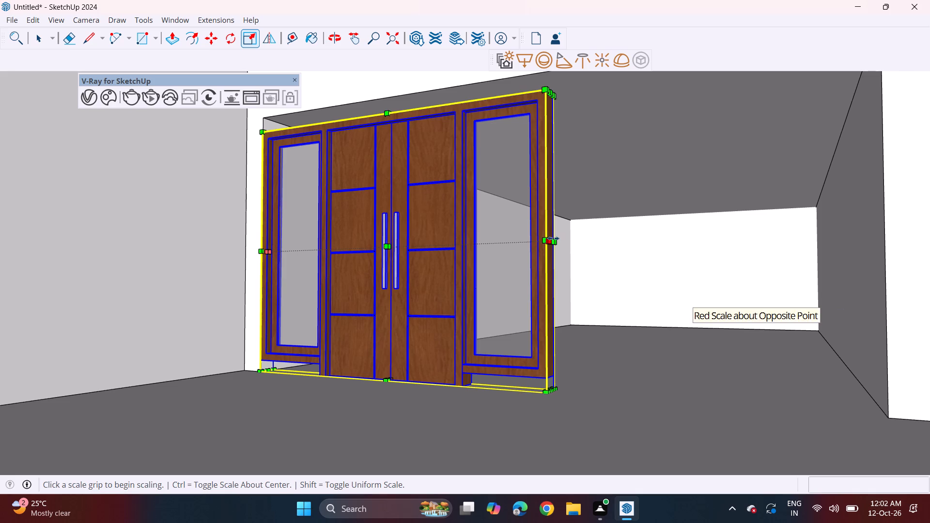
pyautogui.click(553, 238)
pyautogui.scroll(-3, 798, 259)
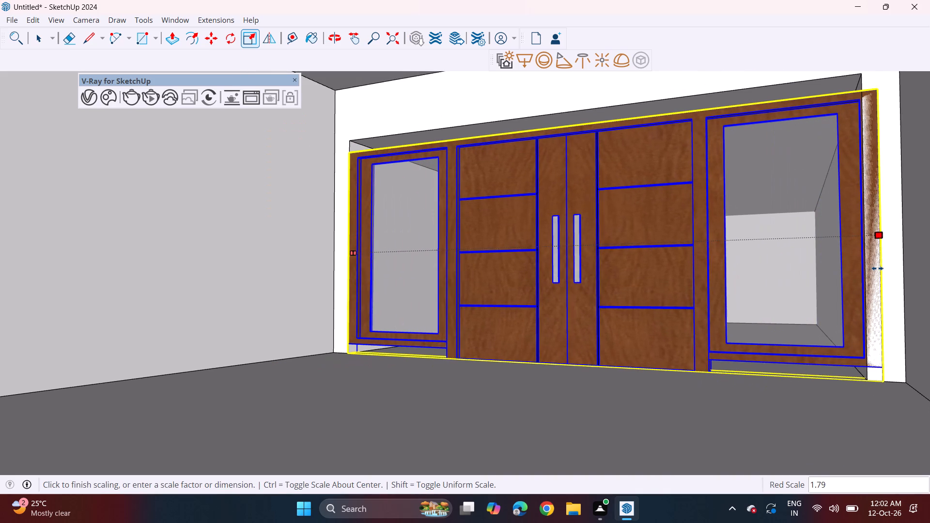
pyautogui.click(868, 275)
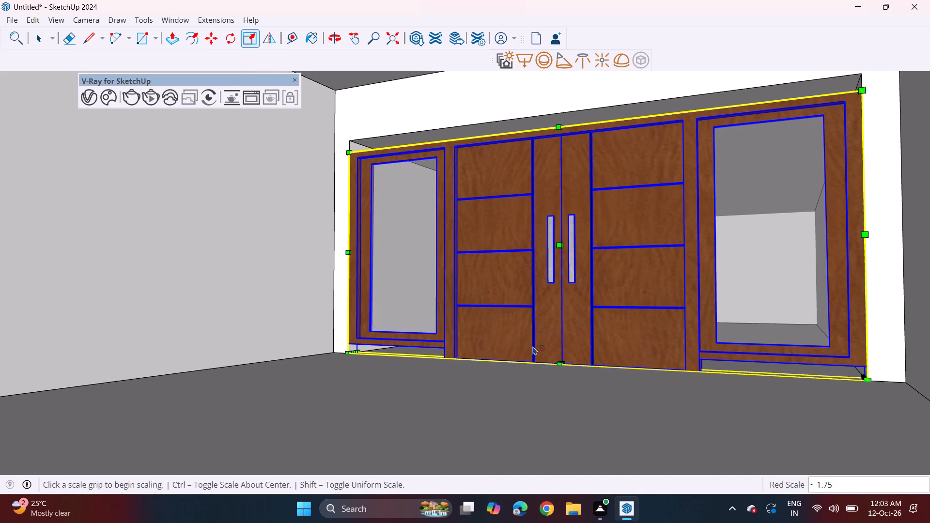
# Scale the door's height upward by about 1.06 along the blue axis to meet the opening's top edge.
pyautogui.moveTo(534, 346); pyautogui.dragTo(564, 376, button='middle')
pyautogui.scroll(-1, 570, 333)
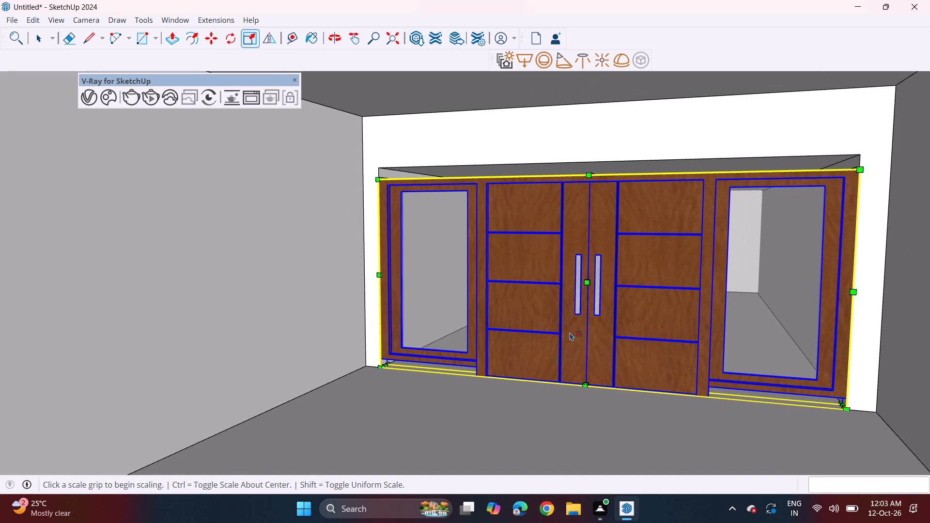
pyautogui.moveTo(535, 200); pyautogui.dragTo(530, 272, button='middle')
pyautogui.moveTo(528, 271); pyautogui.dragTo(532, 213, button='middle')
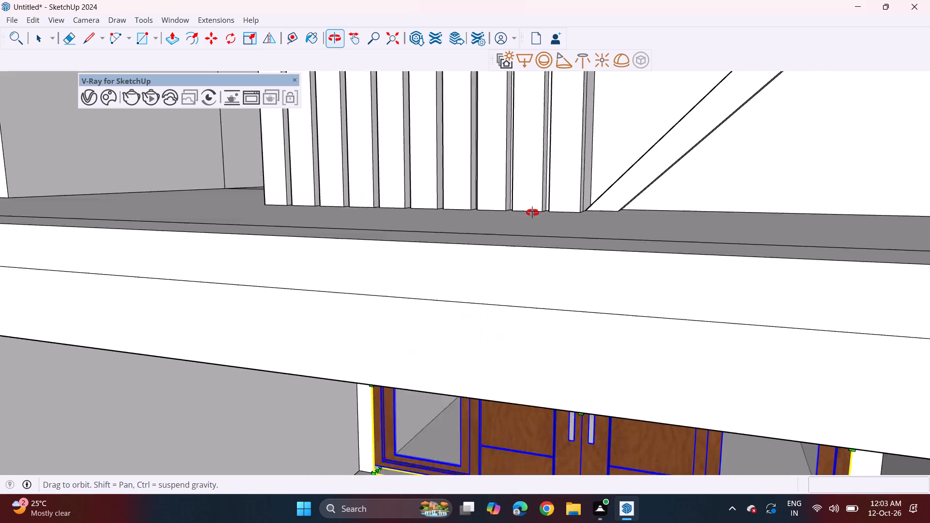
pyautogui.moveTo(532, 213); pyautogui.dragTo(536, 199, button='middle')
pyautogui.keyDown('shift'); pyautogui.moveTo(508, 315); pyautogui.dragTo(494, 219, button='middle'); pyautogui.keyUp('shift')
pyautogui.moveTo(587, 311); pyautogui.dragTo(578, 283, button='middle')
pyautogui.middleClick(578, 283)
pyautogui.scroll(3, 578, 283)
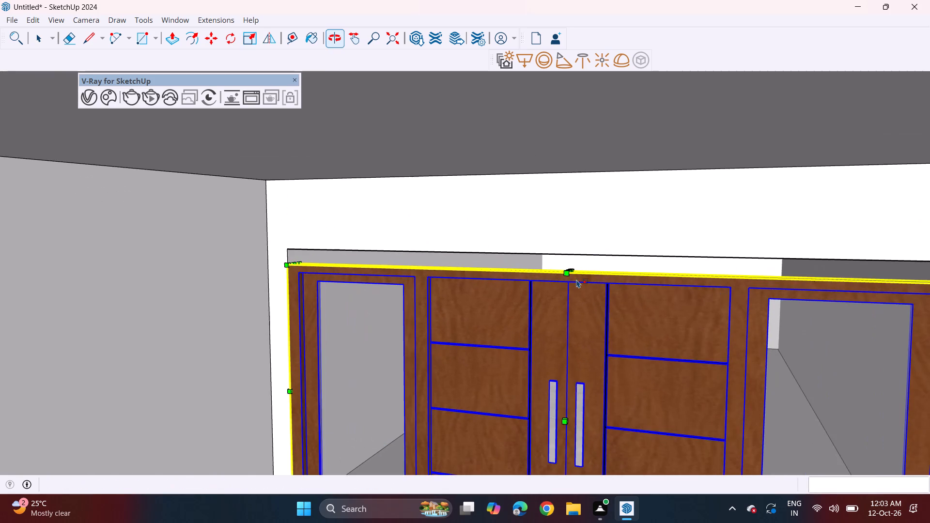
pyautogui.scroll(3, 575, 276)
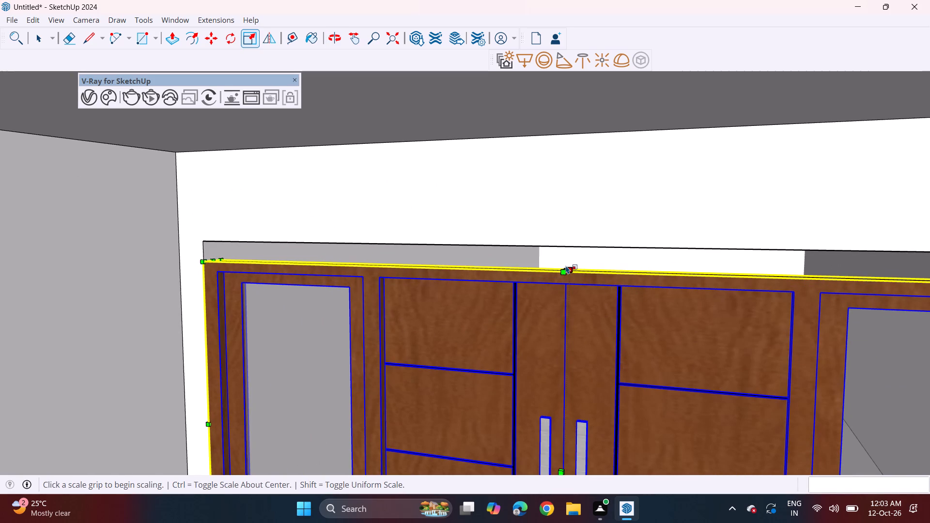
pyautogui.click(572, 271)
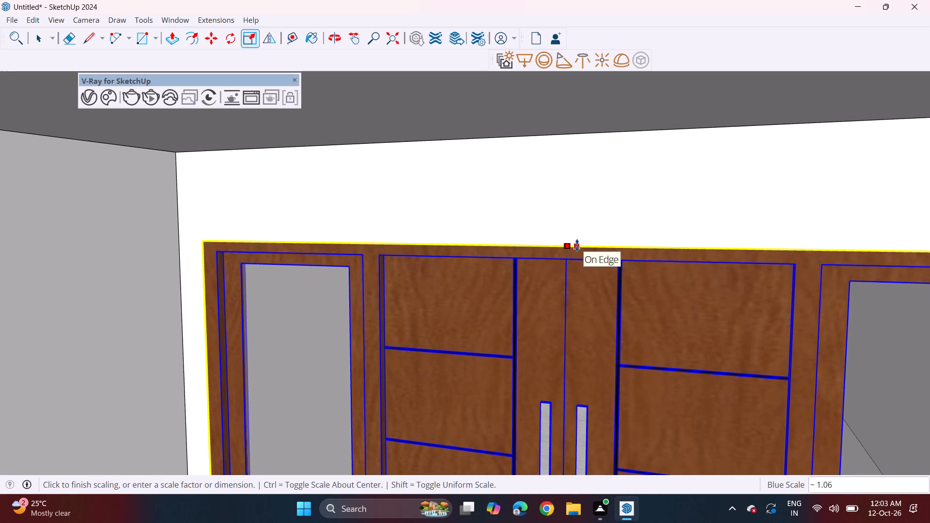
pyautogui.click(577, 245)
# Scale the door downward from its bottom by about 1.10 along the blue axis, closing the gaps under the side panels.
pyautogui.keyDown('shift'); pyautogui.moveTo(531, 342); pyautogui.dragTo(475, 117, button='middle'); pyautogui.keyUp('shift')
pyautogui.moveTo(495, 287); pyautogui.dragTo(475, 178, button='middle')
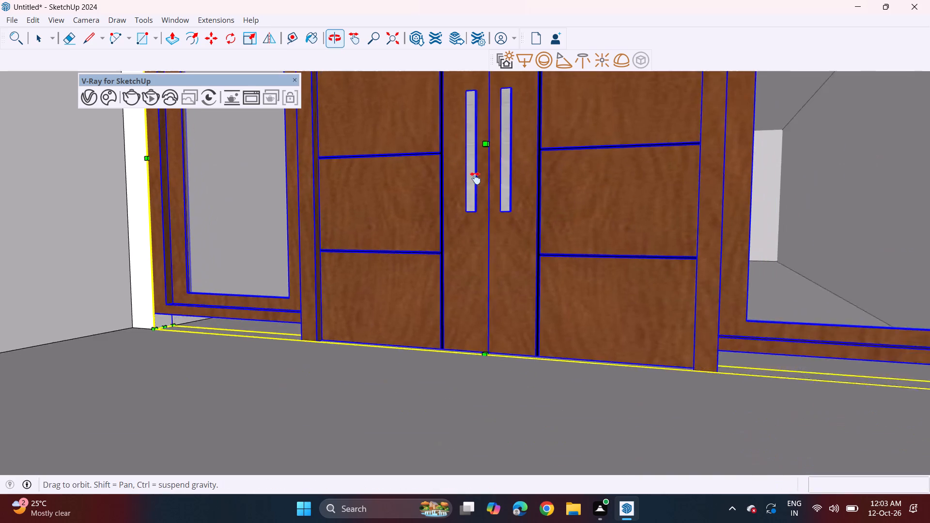
pyautogui.moveTo(475, 178); pyautogui.dragTo(446, 111, button='middle')
pyautogui.scroll(2, 463, 280)
pyautogui.click(463, 281)
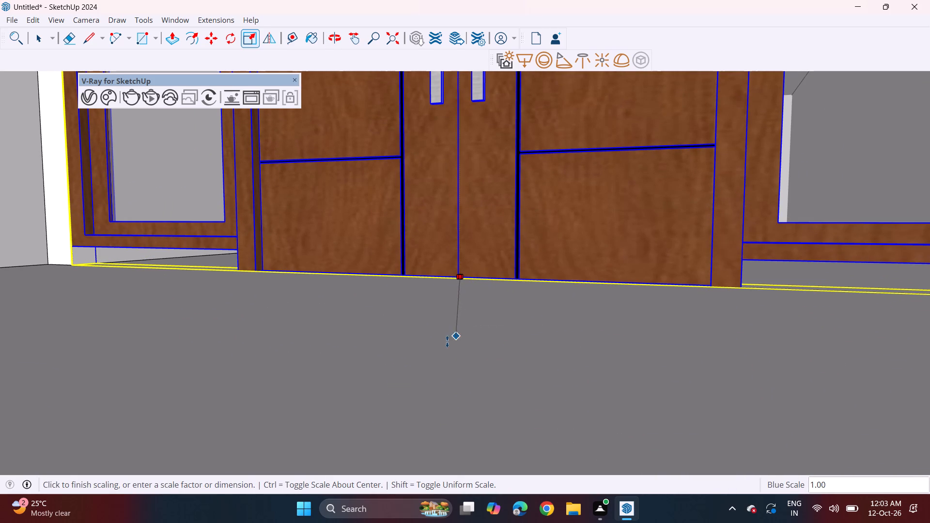
pyautogui.scroll(-20, 446, 342)
pyautogui.scroll(-1, 446, 342)
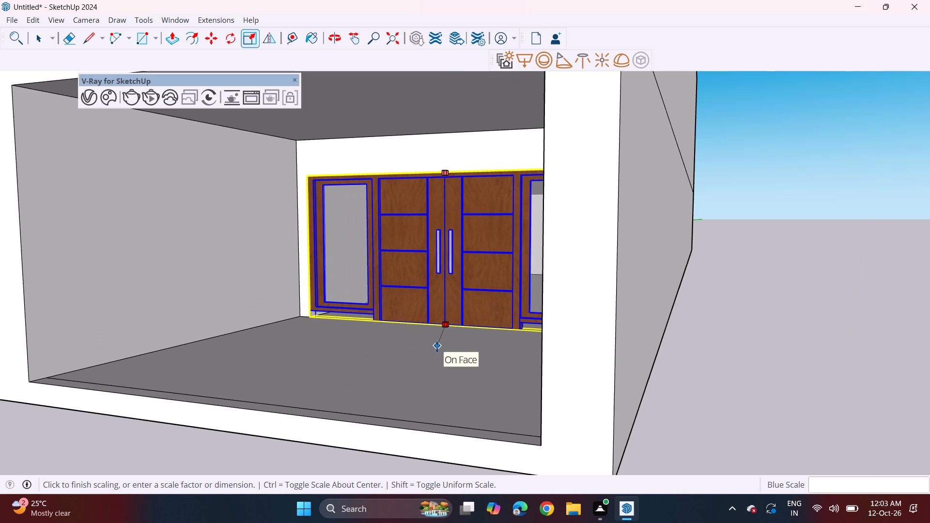
pyautogui.click(383, 454)
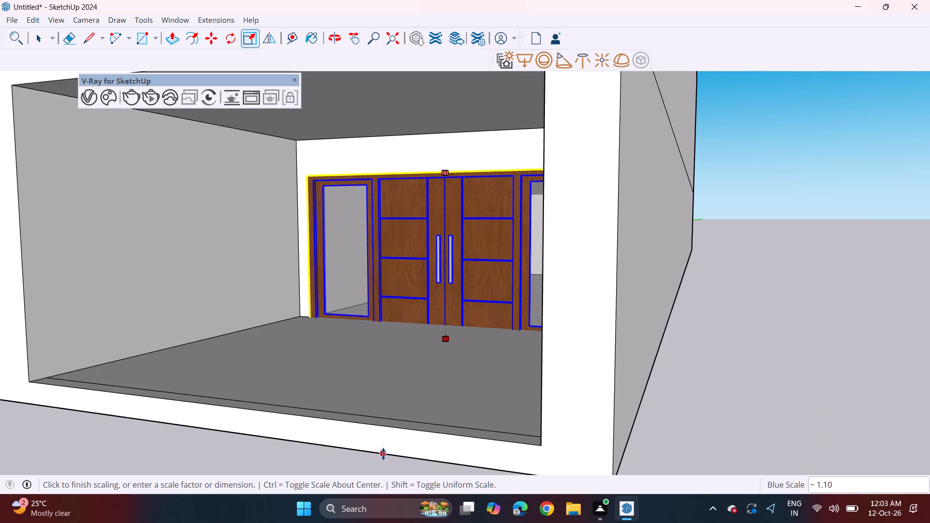
# Deselect the door and examine its fit and the other ground-floor openings from different angles.
pyautogui.moveTo(354, 391); pyautogui.dragTo(487, 369, button='middle')
pyautogui.scroll(-6, 481, 358)
pyautogui.keyDown('shift'); pyautogui.moveTo(489, 353); pyautogui.dragTo(455, 404, button='middle'); pyautogui.keyUp('shift')
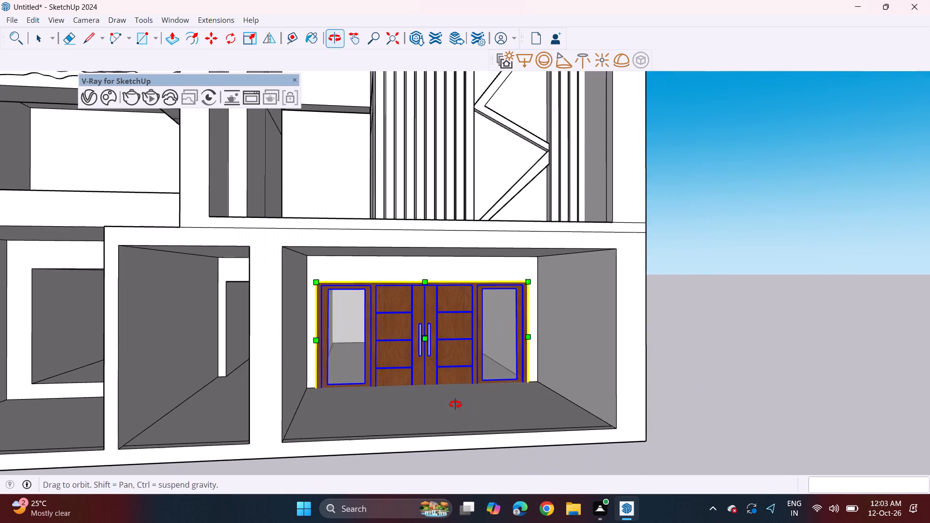
pyautogui.keyDown('shift'); pyautogui.moveTo(455, 404); pyautogui.dragTo(454, 404, button='middle'); pyautogui.keyUp('shift')
pyautogui.press('space')
pyautogui.click(689, 266)
pyautogui.moveTo(550, 324); pyautogui.dragTo(452, 314, button='middle')
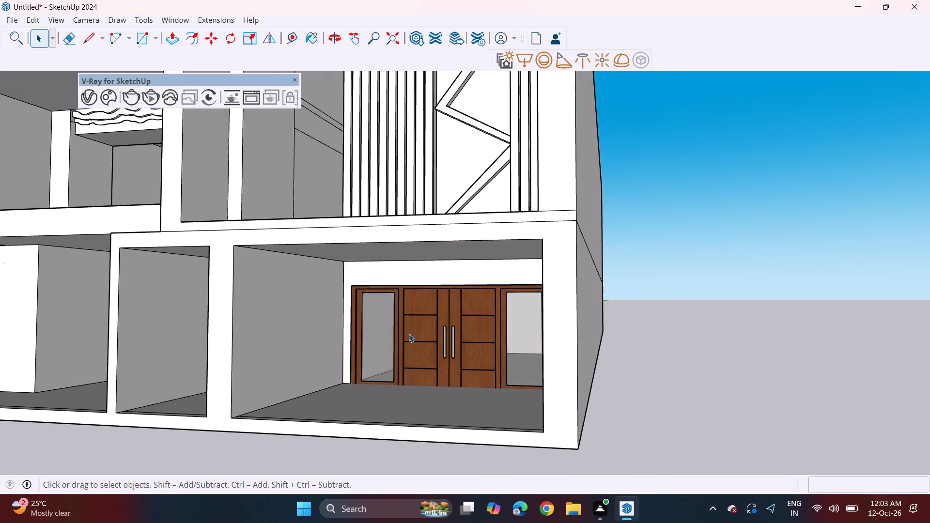
pyautogui.moveTo(282, 361); pyautogui.dragTo(454, 370, button='middle')
pyautogui.scroll(-2, 444, 334)
pyautogui.moveTo(399, 336); pyautogui.dragTo(443, 348, button='middle')
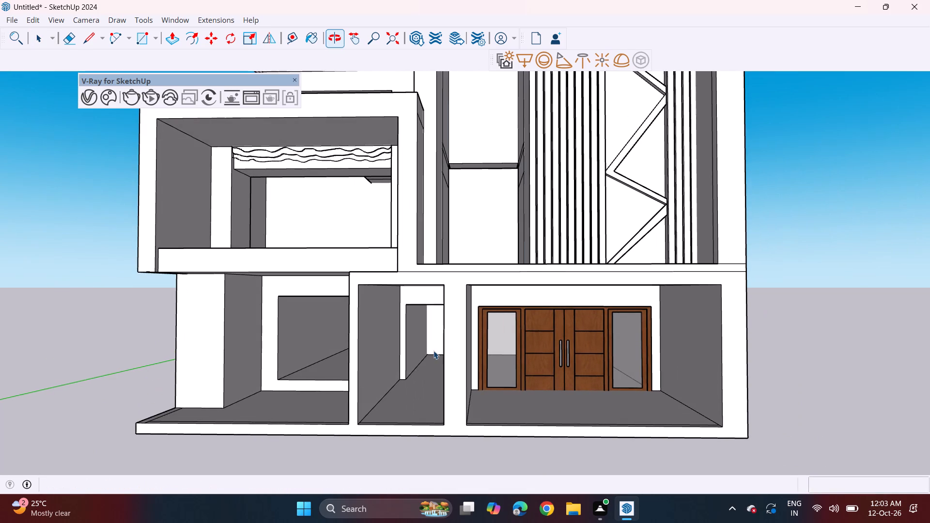
pyautogui.doubleClick(7, 18)
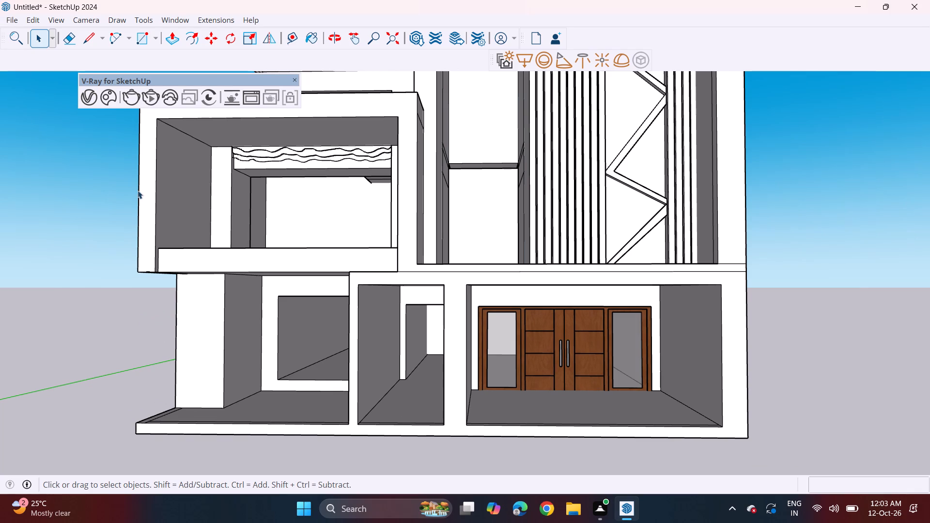
# Import the "door (2)" model from Downloads and place it on the floor of the narrow middle ground-floor bay.
pyautogui.click(5, 20)
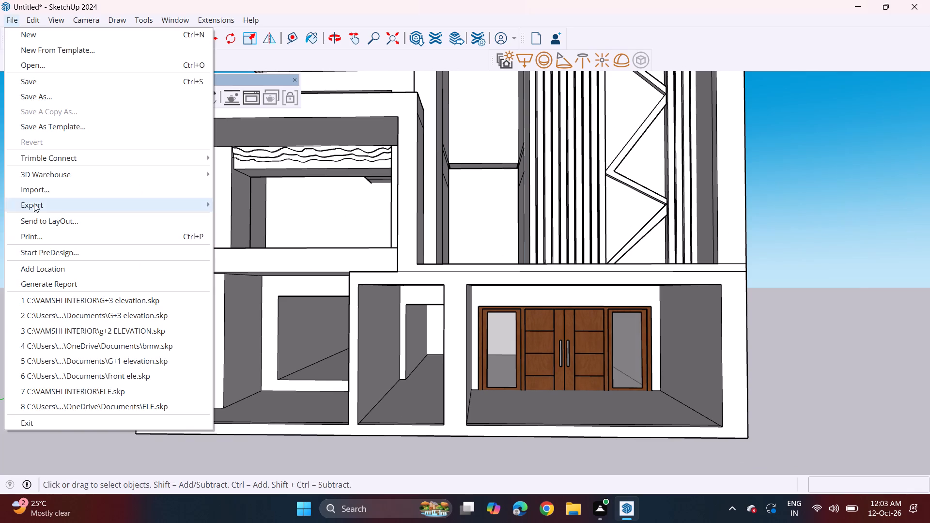
pyautogui.click(38, 193)
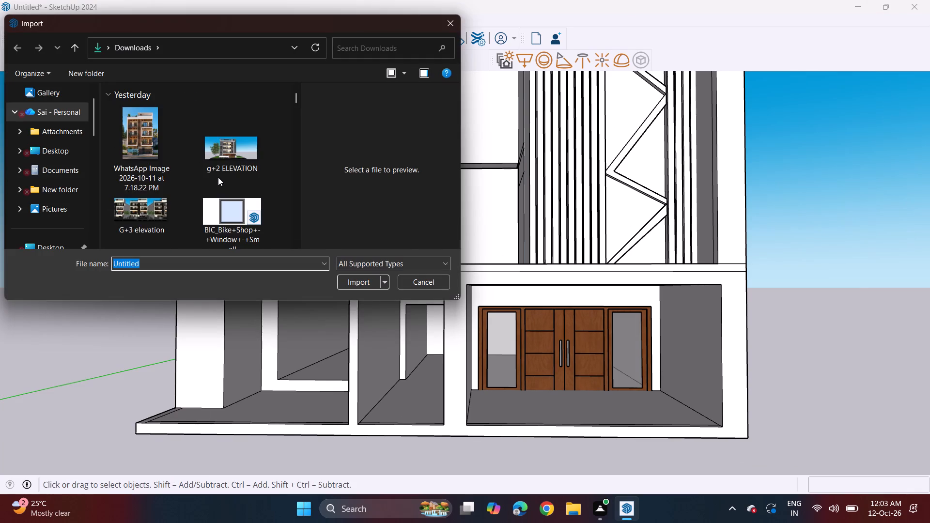
pyautogui.scroll(-3, 218, 177)
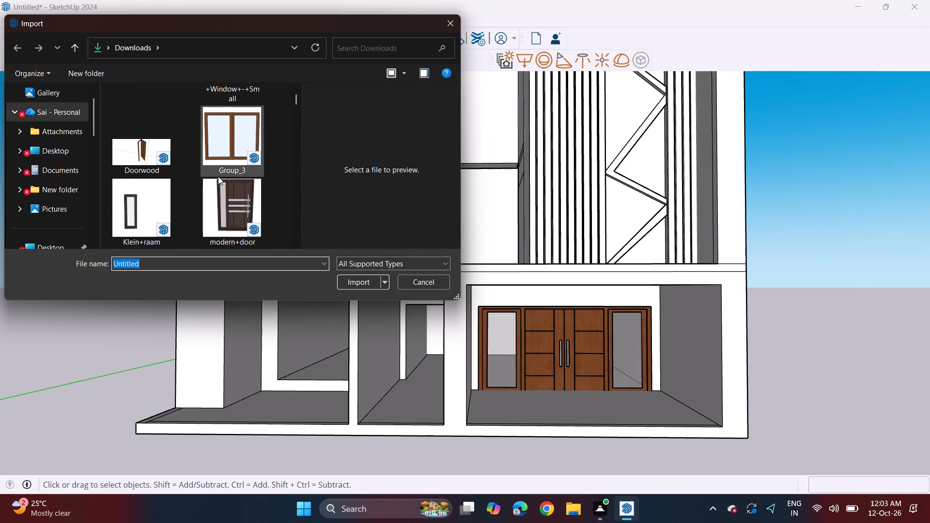
pyautogui.scroll(-6, 219, 177)
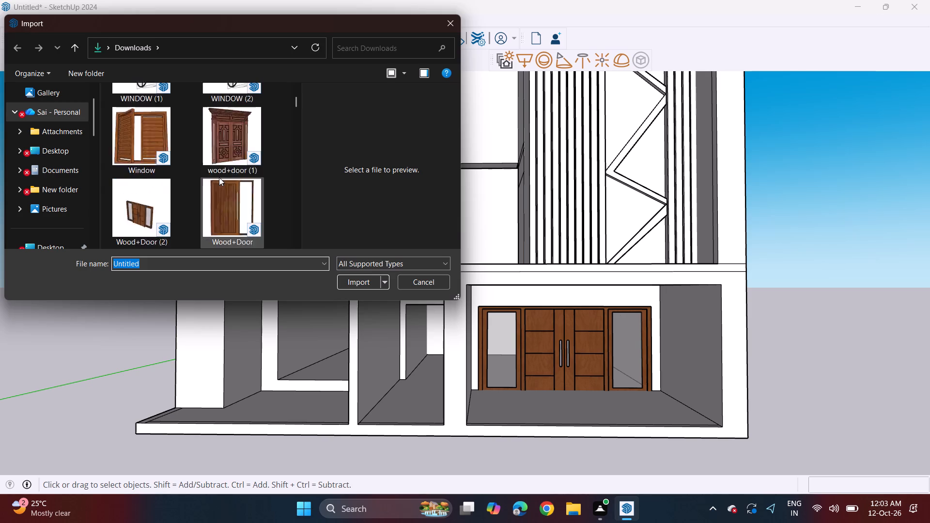
pyautogui.scroll(-2, 219, 177)
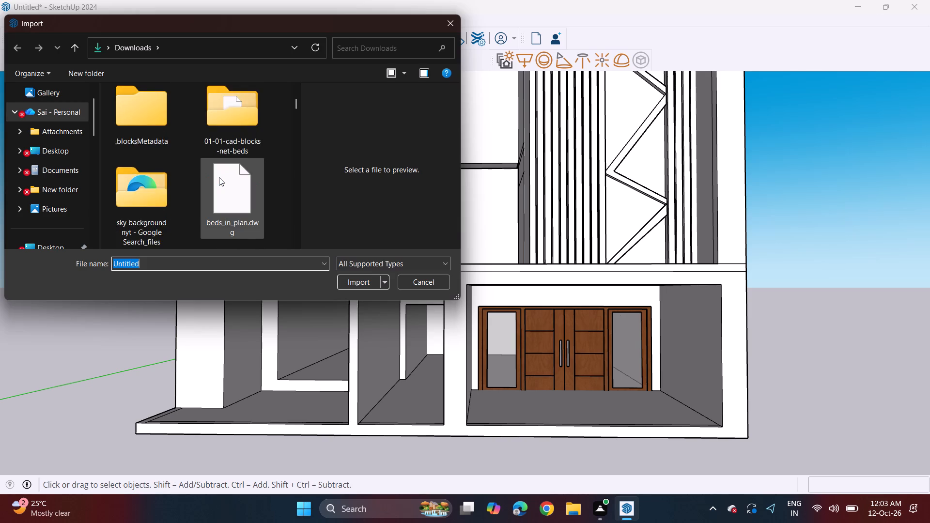
pyautogui.scroll(-17, 219, 177)
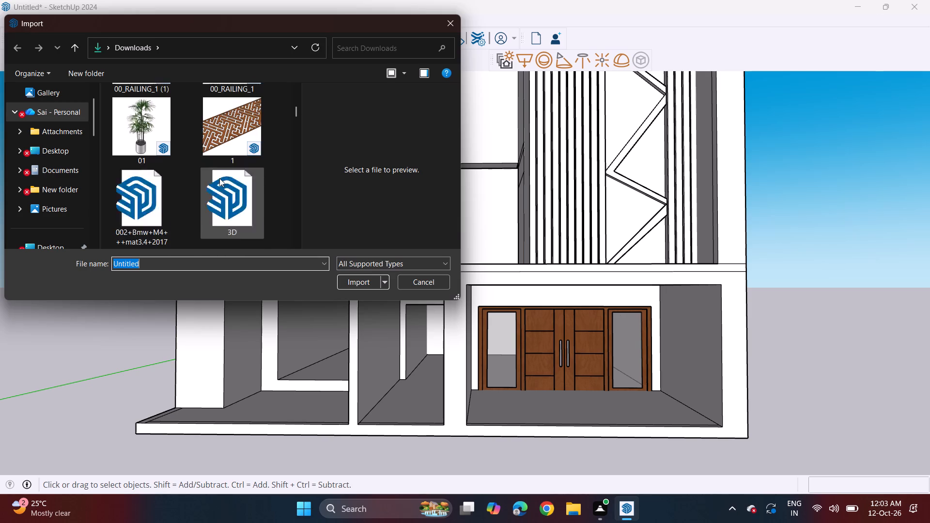
pyautogui.scroll(-5, 219, 178)
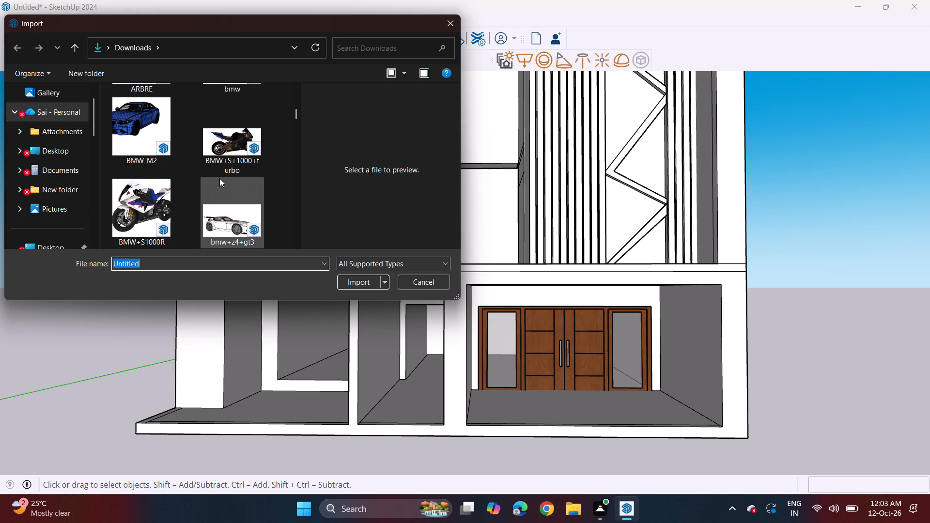
pyautogui.scroll(-6, 219, 178)
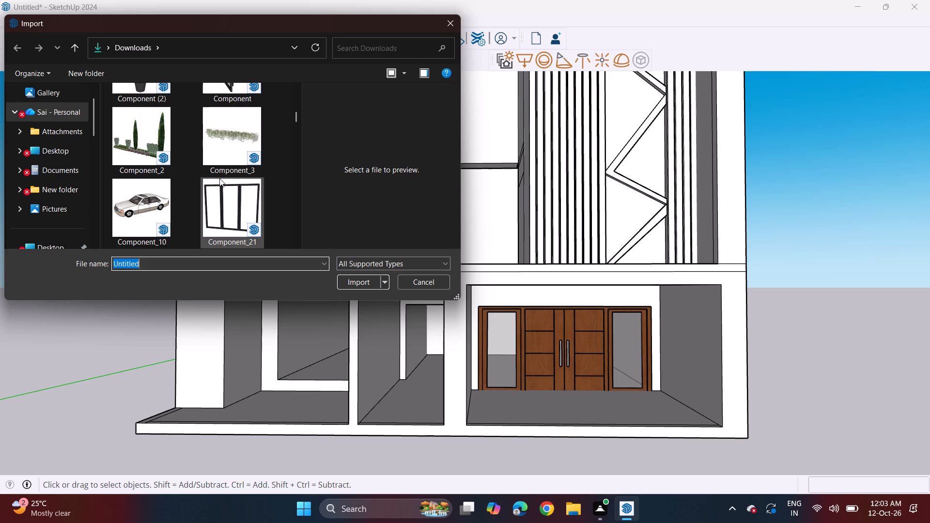
pyautogui.scroll(-4, 219, 178)
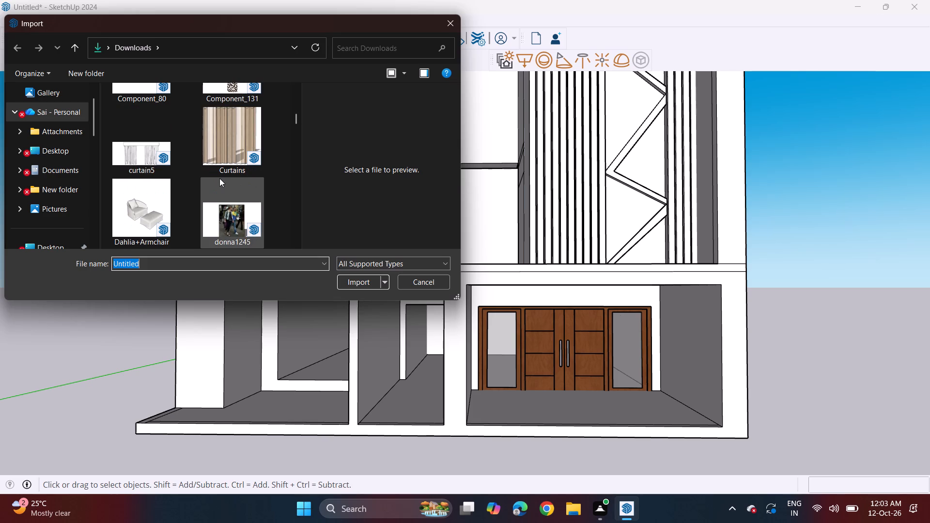
pyautogui.scroll(-2, 219, 178)
pyautogui.click(237, 137)
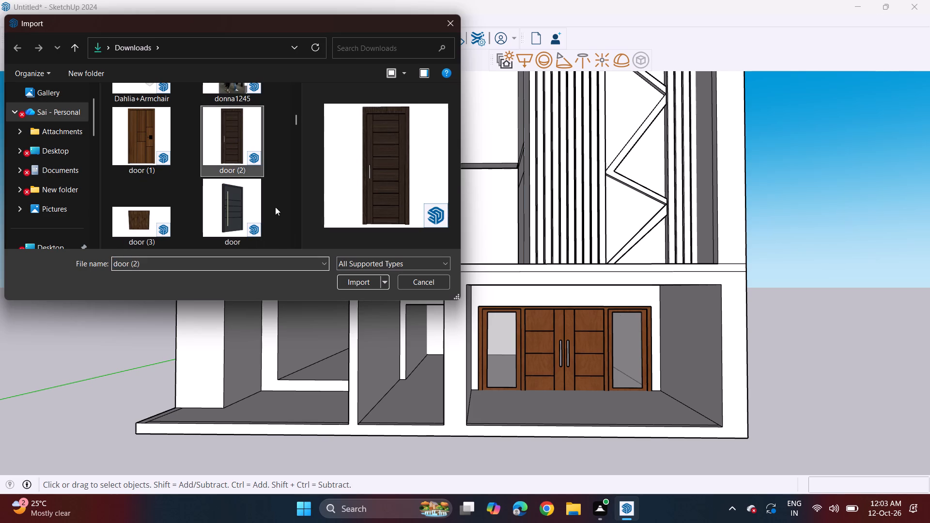
pyautogui.click(351, 282)
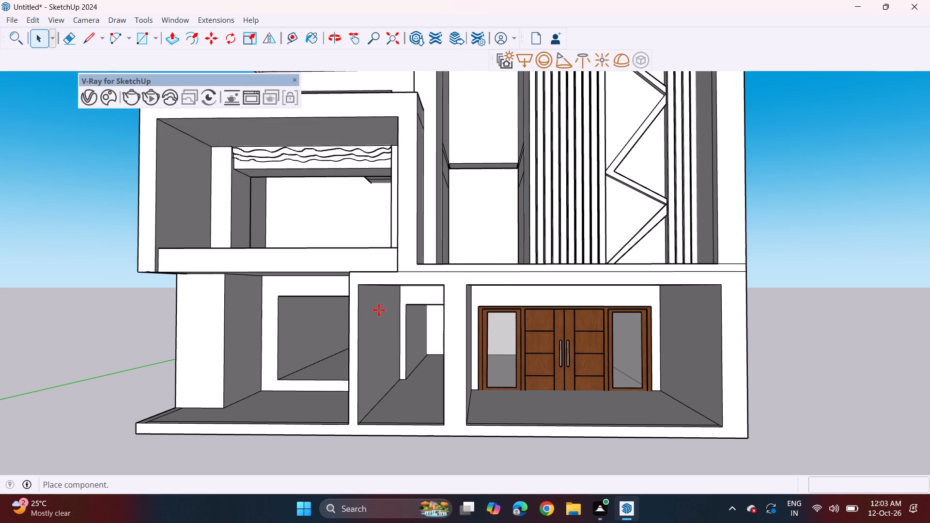
pyautogui.moveTo(378, 339); pyautogui.dragTo(419, 369, button='middle')
pyautogui.moveTo(411, 354); pyautogui.dragTo(401, 343, button='middle')
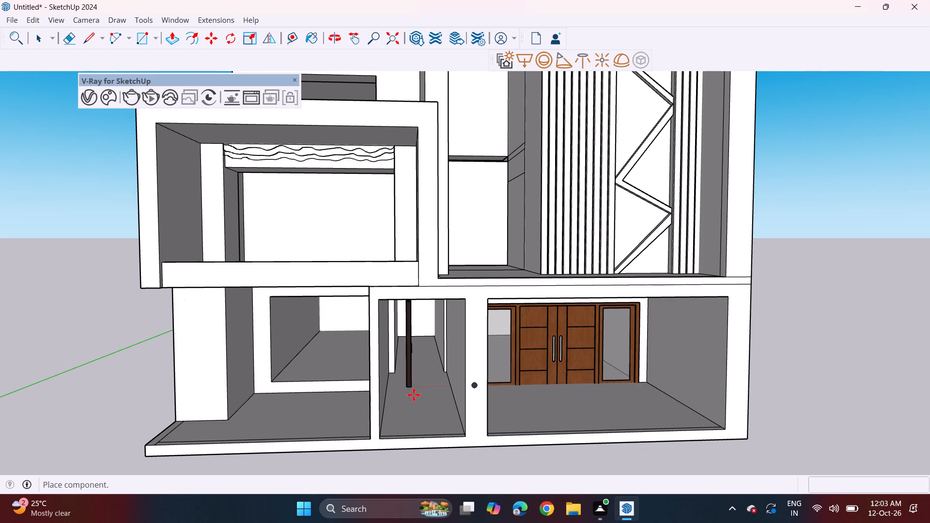
pyautogui.click(420, 402)
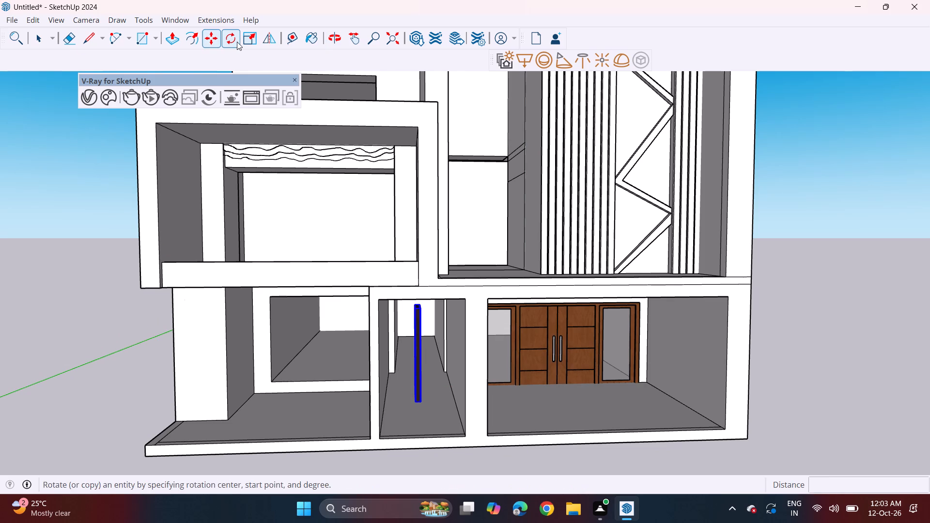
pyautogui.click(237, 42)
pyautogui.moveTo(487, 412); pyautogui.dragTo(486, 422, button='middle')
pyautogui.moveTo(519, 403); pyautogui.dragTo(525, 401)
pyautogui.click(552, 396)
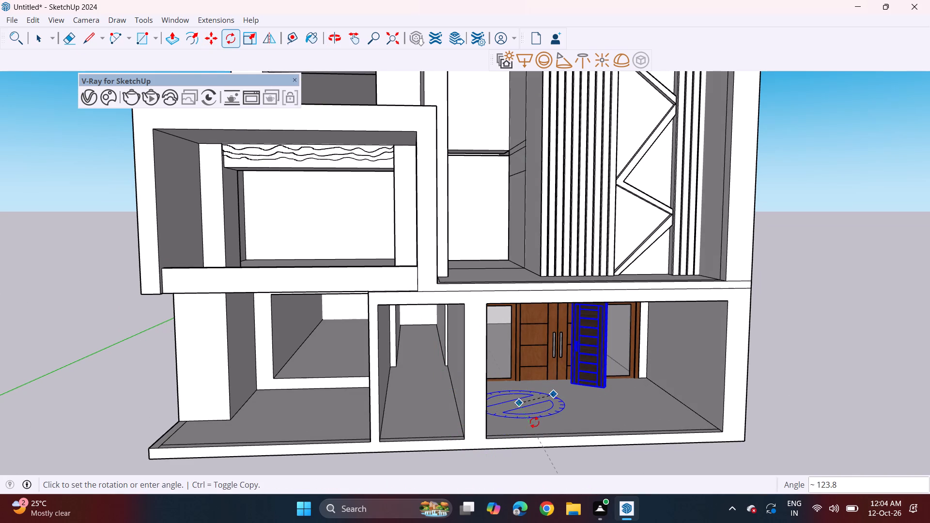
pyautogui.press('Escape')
# Rotate the imported dark door horizontally so its panelled face is parallel to the facade.
pyautogui.click(518, 412)
pyautogui.click(541, 405)
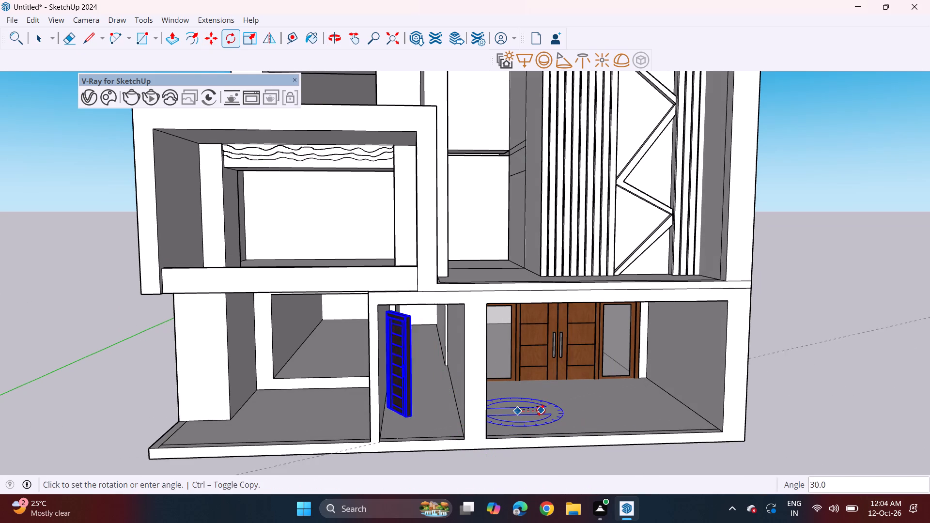
pyautogui.click(529, 426)
# Move the dark door by its upper right corner to the upper right corner of the middle bay's doorway opening.
pyautogui.press('m')
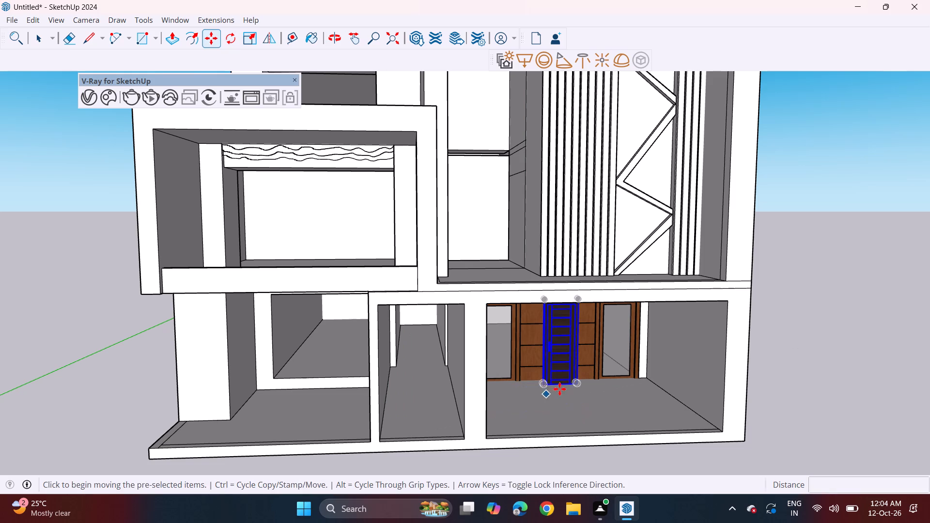
pyautogui.moveTo(573, 330); pyautogui.dragTo(566, 301, button='middle')
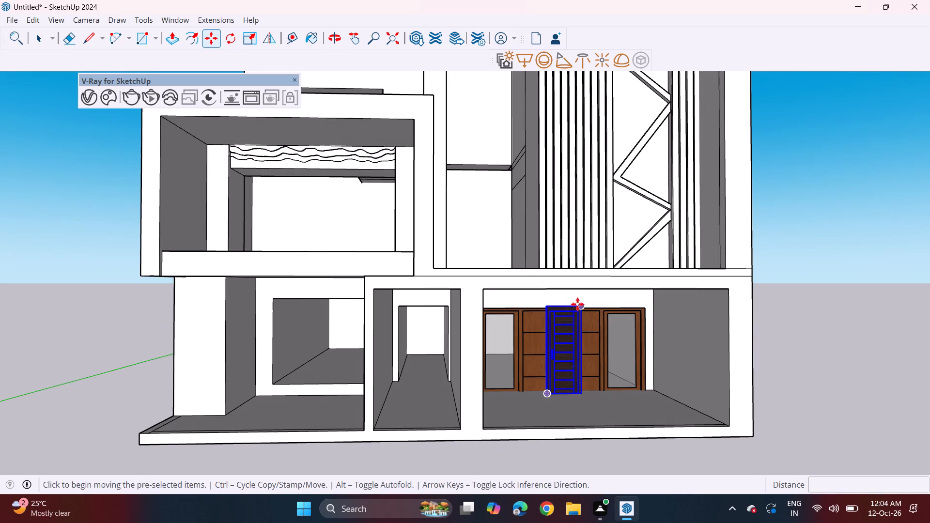
pyautogui.click(581, 303)
pyautogui.scroll(7, 440, 325)
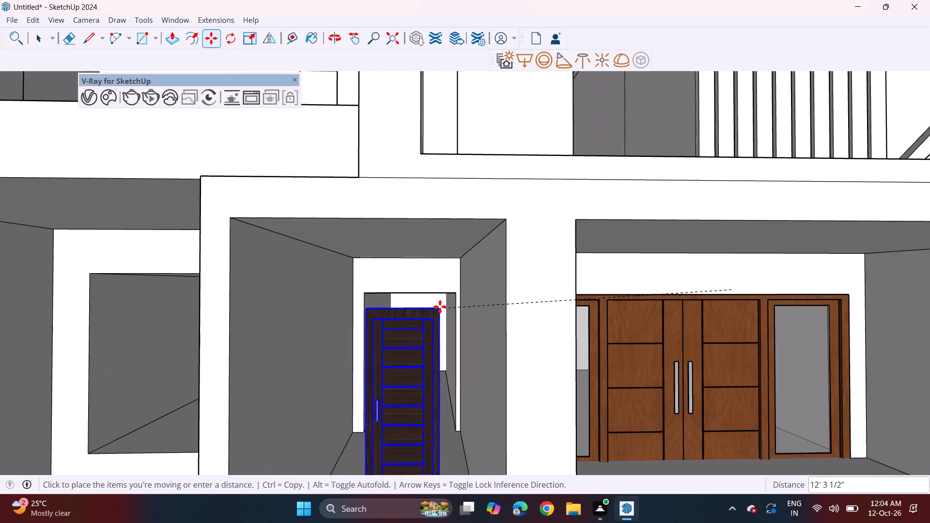
pyautogui.scroll(5, 440, 307)
pyautogui.click(466, 287)
# Scale the dark door's width by about 1.62 along the green axis to reach the opening's left edge.
pyautogui.scroll(-4, 408, 313)
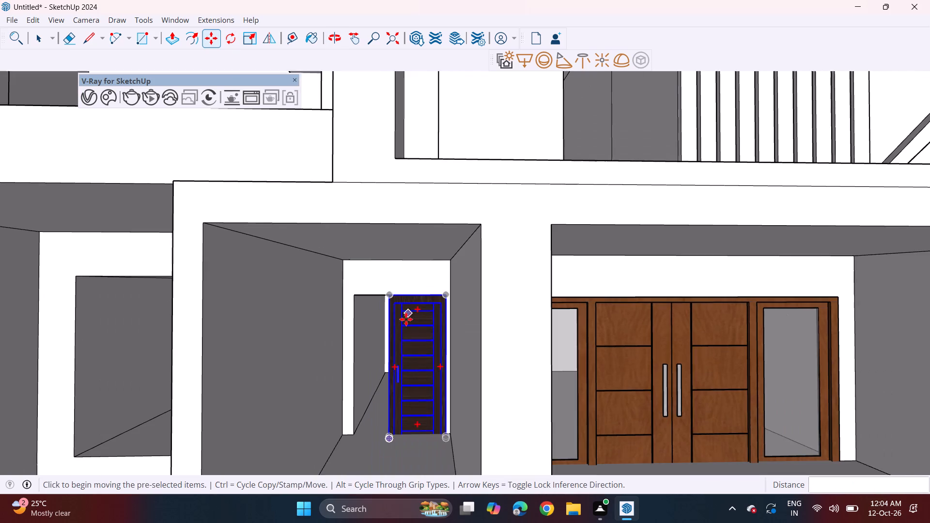
pyautogui.keyDown('shift'); pyautogui.moveTo(395, 358); pyautogui.dragTo(450, 323, button='middle'); pyautogui.keyUp('shift')
pyautogui.moveTo(449, 322); pyautogui.dragTo(468, 335, button='middle')
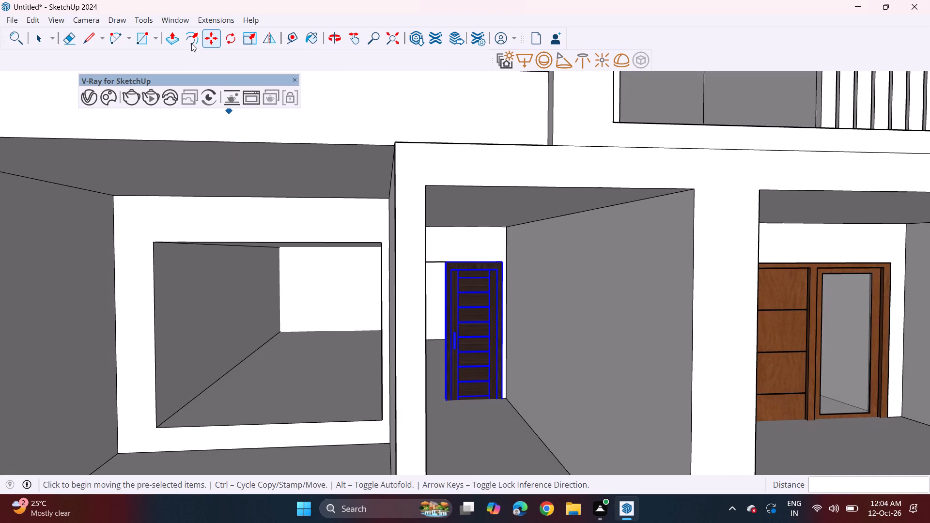
pyautogui.click(253, 39)
pyautogui.scroll(3, 461, 371)
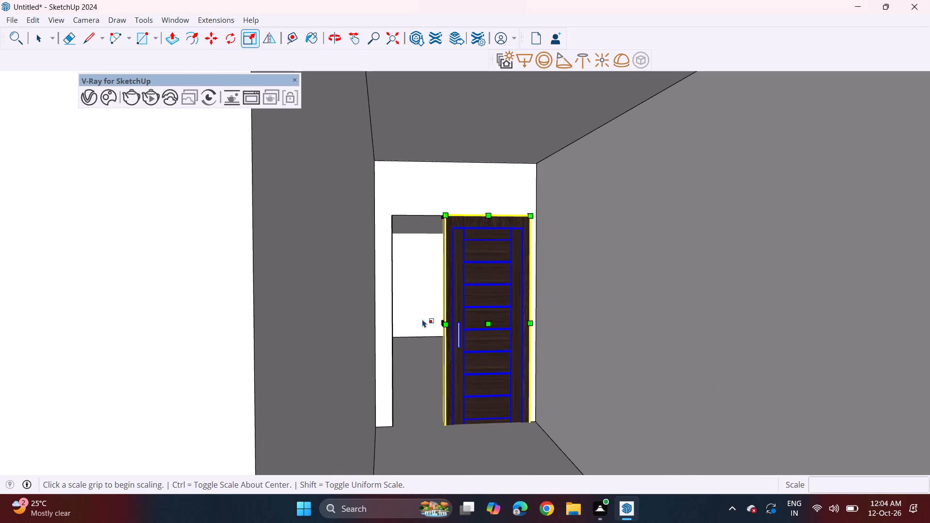
pyautogui.scroll(3, 424, 324)
pyautogui.moveTo(434, 326); pyautogui.dragTo(444, 346, button='middle')
pyautogui.moveTo(469, 354); pyautogui.dragTo(180, 273, button='middle')
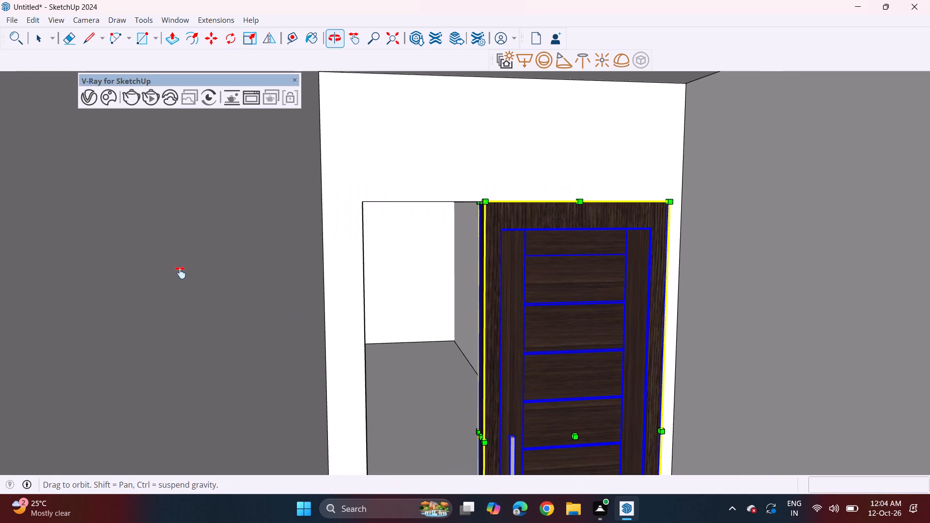
pyautogui.moveTo(180, 273); pyautogui.dragTo(180, 273, button='middle')
pyautogui.click(481, 435)
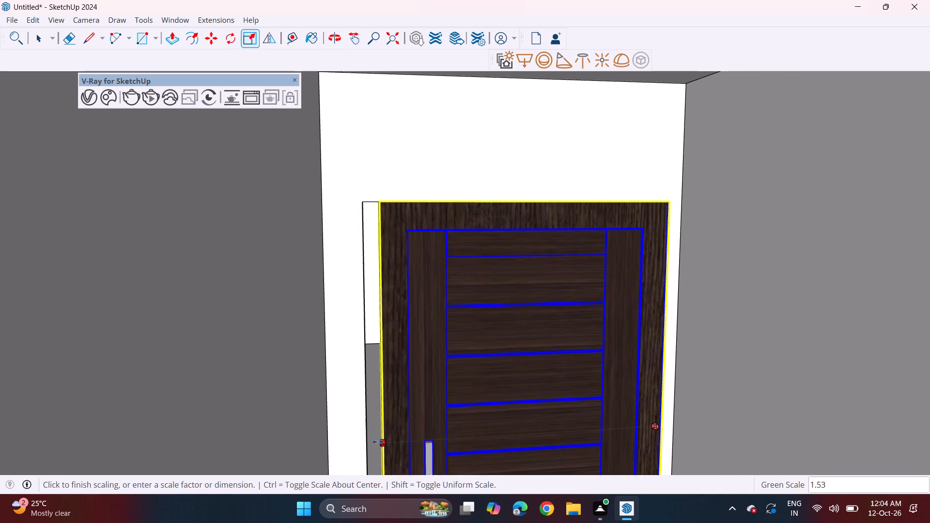
pyautogui.click(366, 431)
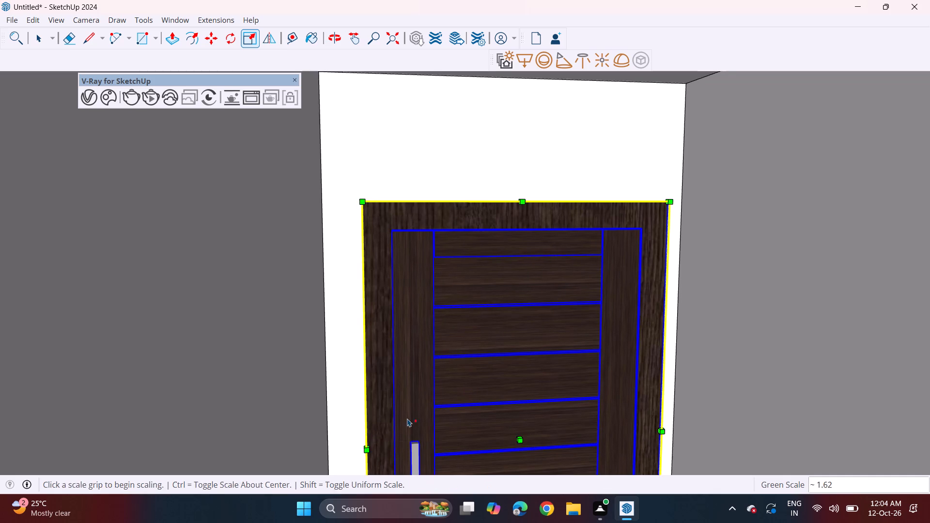
# Scale the dark door's height from its bottom edge by about 0.97 to meet the floor line.
pyautogui.moveTo(417, 415); pyautogui.dragTo(360, 325, button='middle')
pyautogui.keyDown('shift'); pyautogui.moveTo(431, 405); pyautogui.dragTo(323, 162, button='middle'); pyautogui.keyUp('shift')
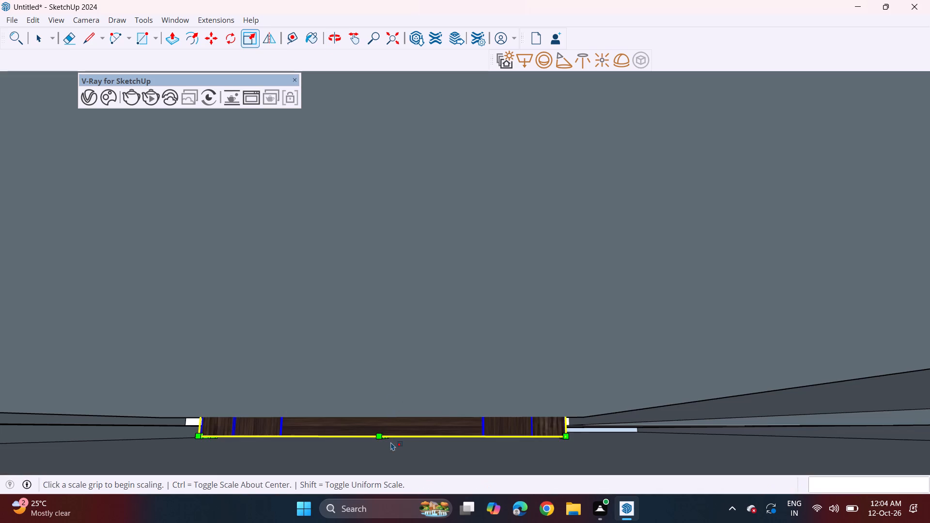
pyautogui.click(386, 439)
pyautogui.moveTo(384, 411); pyautogui.dragTo(386, 432, button='middle')
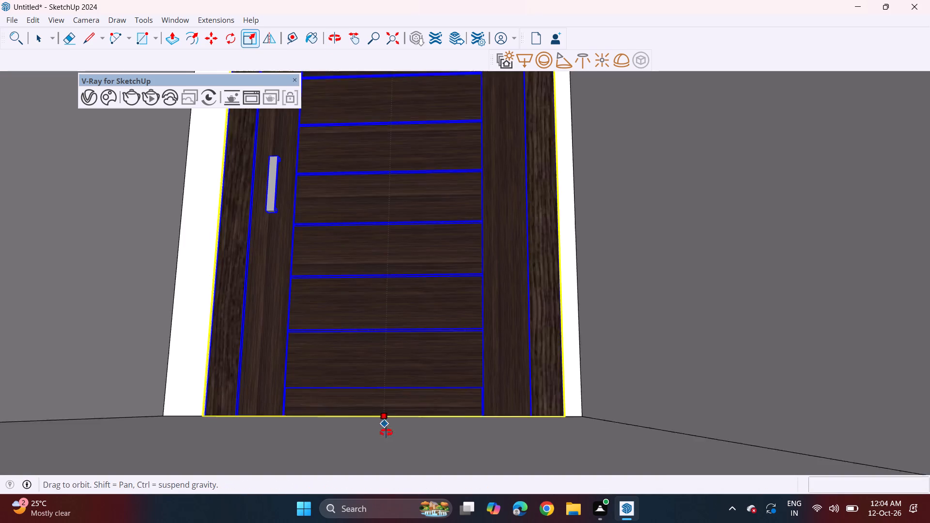
pyautogui.moveTo(386, 432); pyautogui.dragTo(387, 441, button='middle')
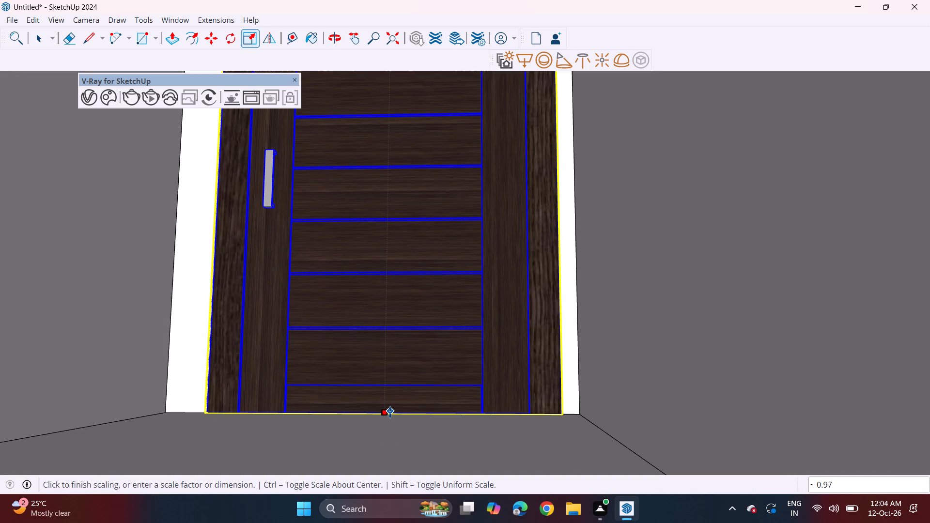
pyautogui.click(390, 412)
# Deselect the dark door and examine its fit and the neighbouring ground-floor openings from different angles.
pyautogui.scroll(-4, 344, 226)
pyautogui.moveTo(336, 238); pyautogui.dragTo(338, 298, button='middle')
pyautogui.scroll(-6, 344, 221)
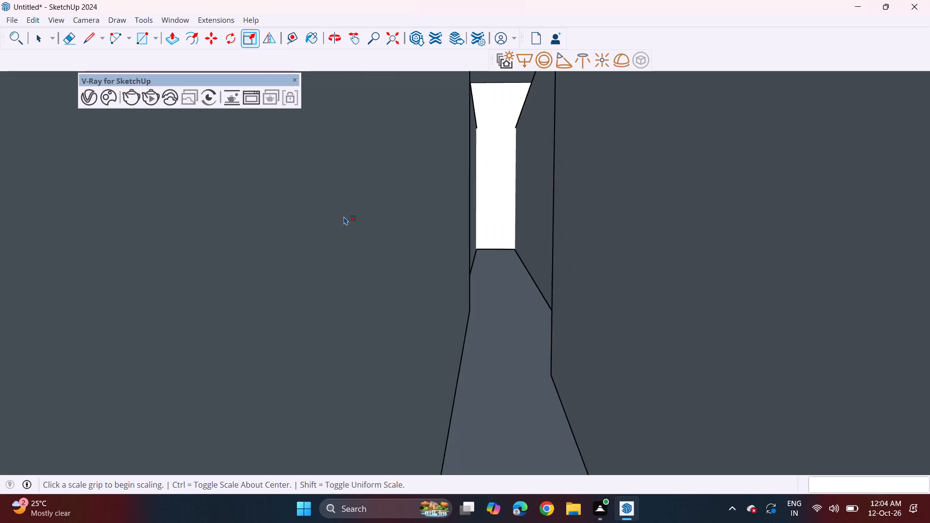
pyautogui.scroll(-12, 344, 216)
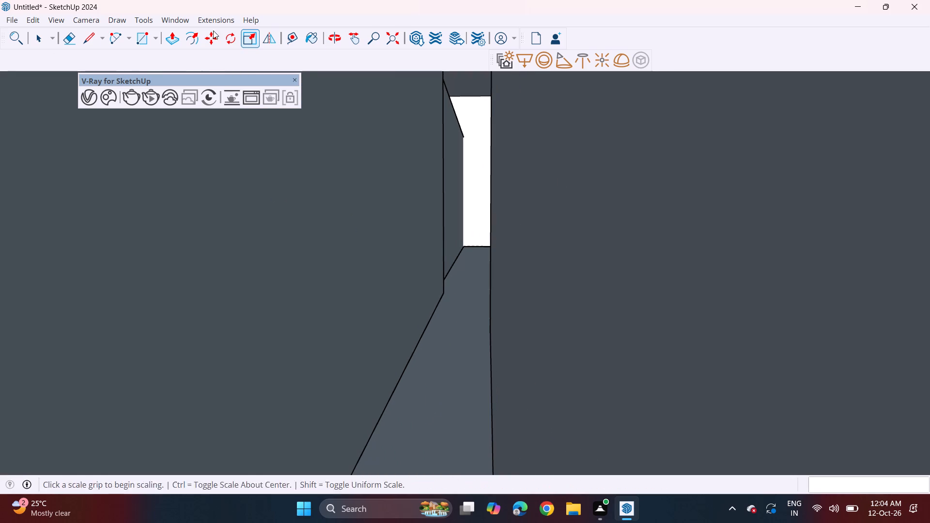
pyautogui.click(389, 39)
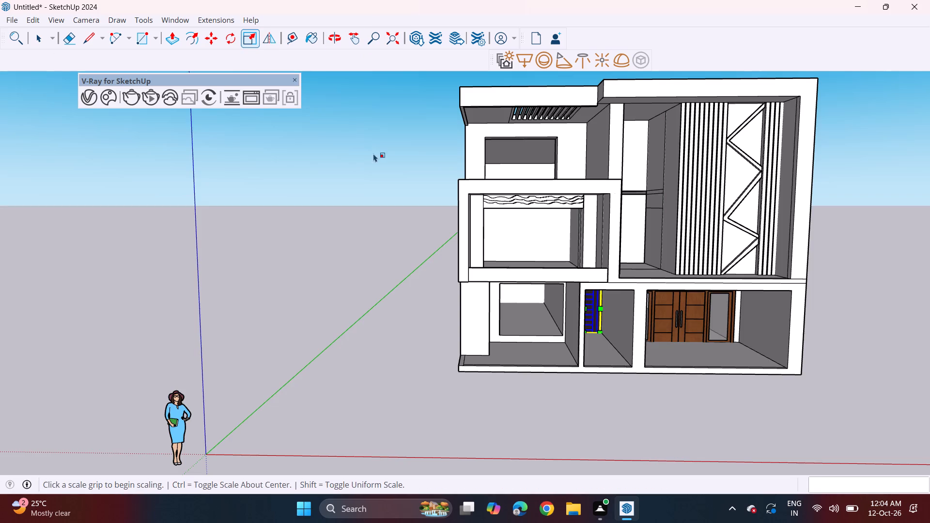
pyautogui.keyDown('shift'); pyautogui.moveTo(560, 303); pyautogui.dragTo(294, 272, button='middle'); pyautogui.keyUp('shift')
pyautogui.press('space')
pyautogui.click(509, 253)
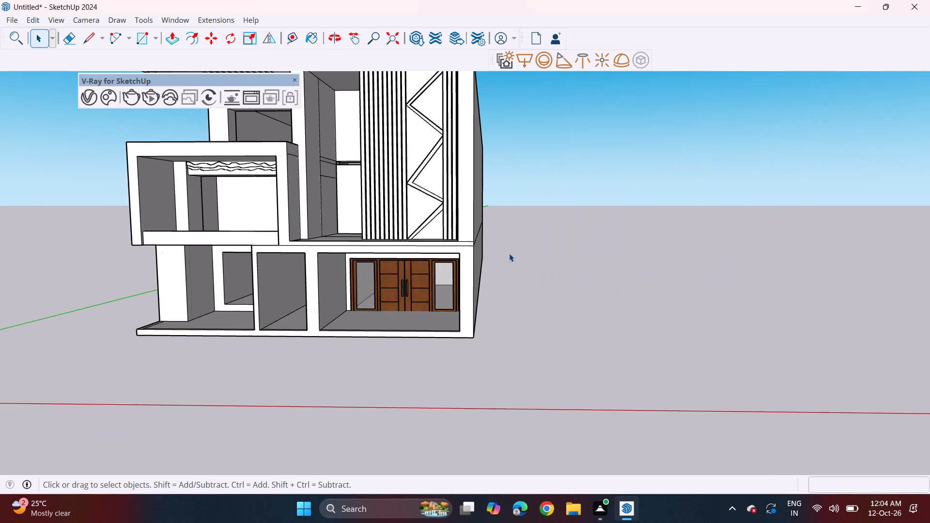
pyautogui.moveTo(243, 292); pyautogui.dragTo(359, 304, button='middle')
pyautogui.moveTo(361, 307); pyautogui.dragTo(361, 273, button='middle')
pyautogui.scroll(3, 370, 304)
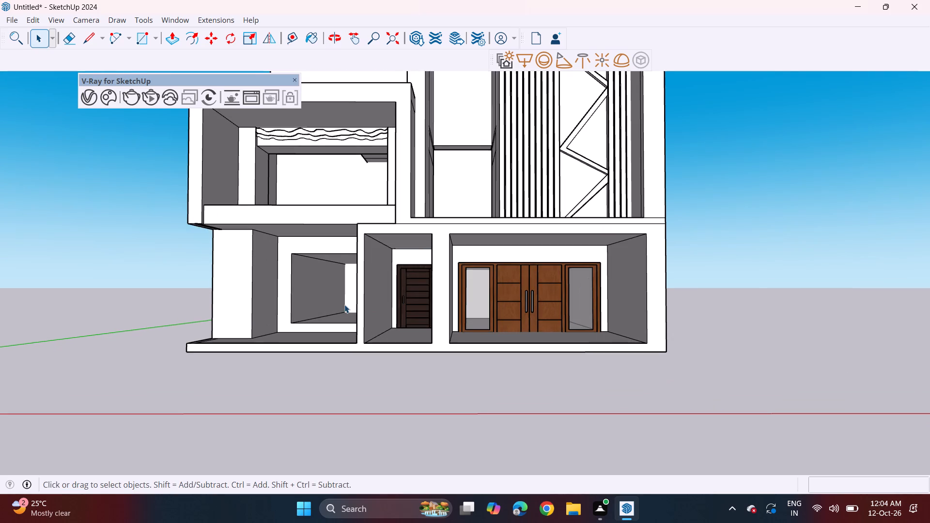
pyautogui.moveTo(344, 303); pyautogui.dragTo(387, 305, button='middle')
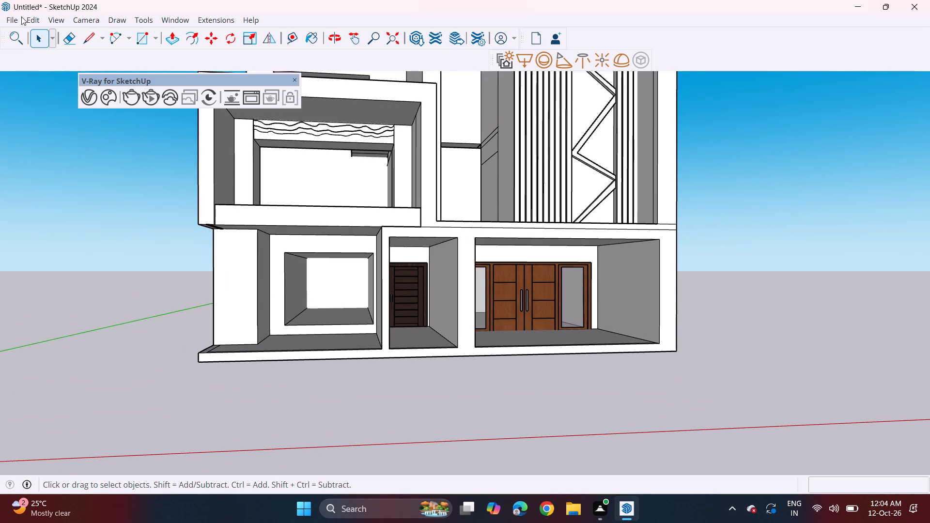
# Import the Curtains component from the Downloads folder and place it in the empty space beside the house.
pyautogui.click(14, 21)
pyautogui.click(43, 192)
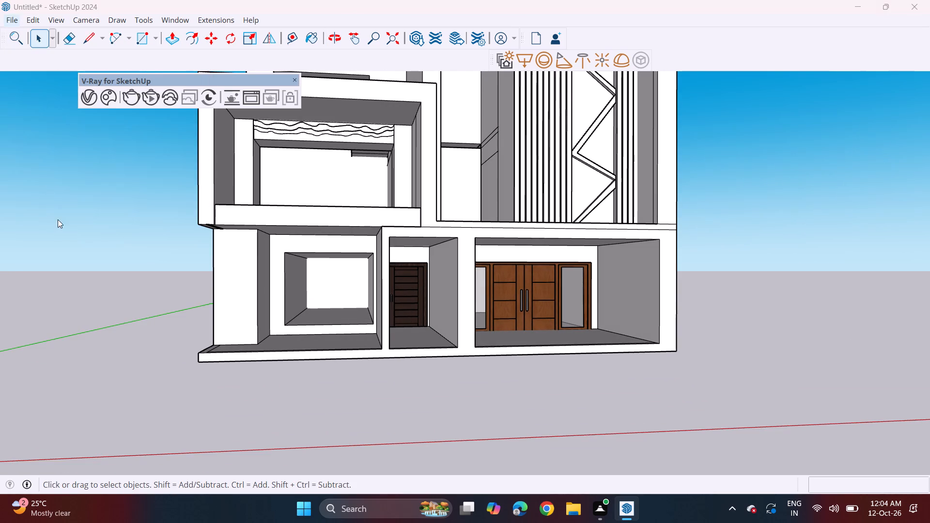
pyautogui.scroll(-4, 213, 181)
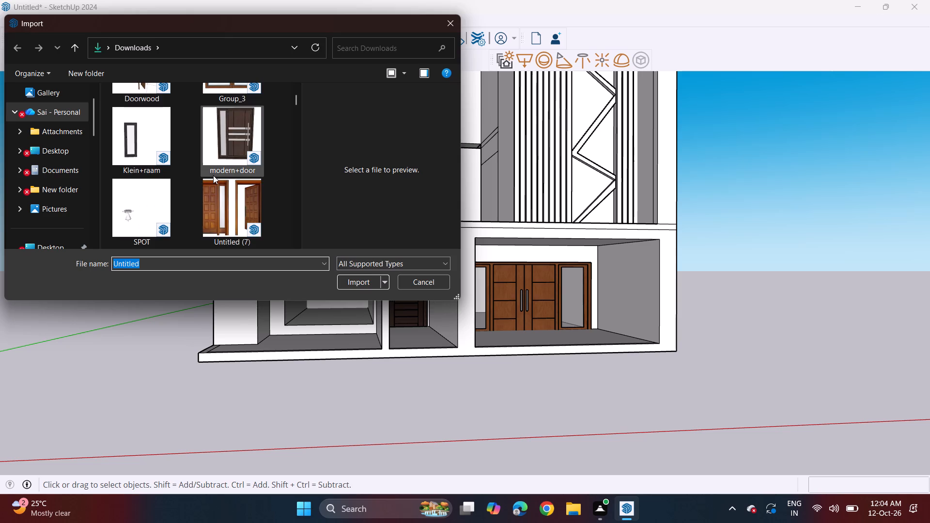
pyautogui.scroll(-8, 213, 175)
pyautogui.scroll(3, 216, 173)
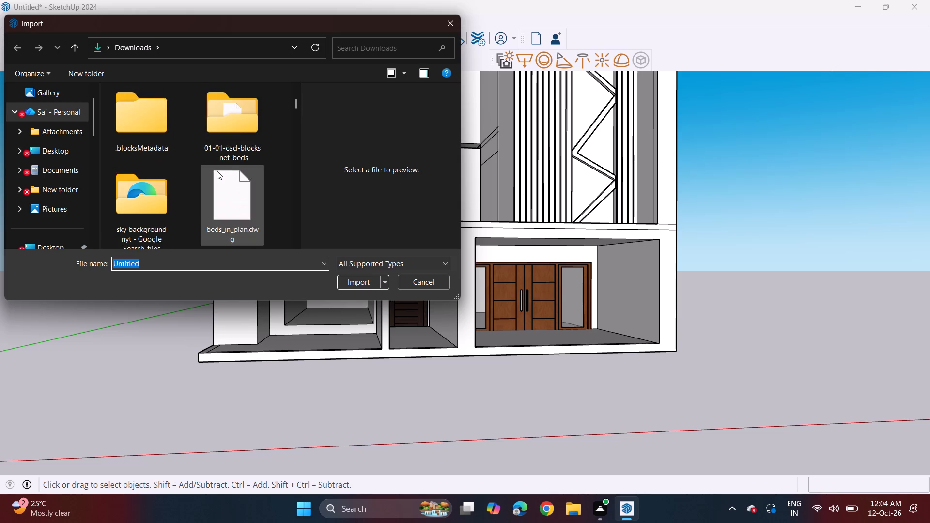
pyautogui.scroll(3, 217, 171)
pyautogui.scroll(-2, 217, 170)
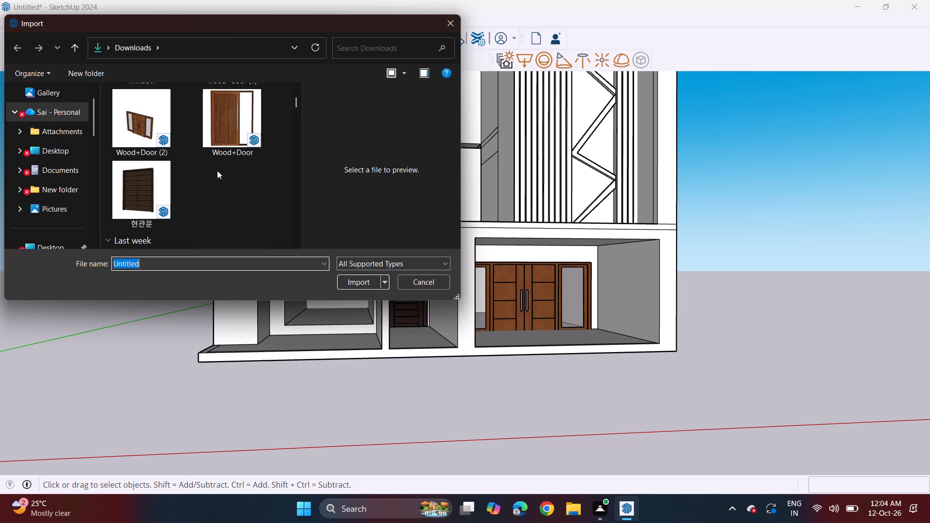
pyautogui.scroll(-13, 217, 169)
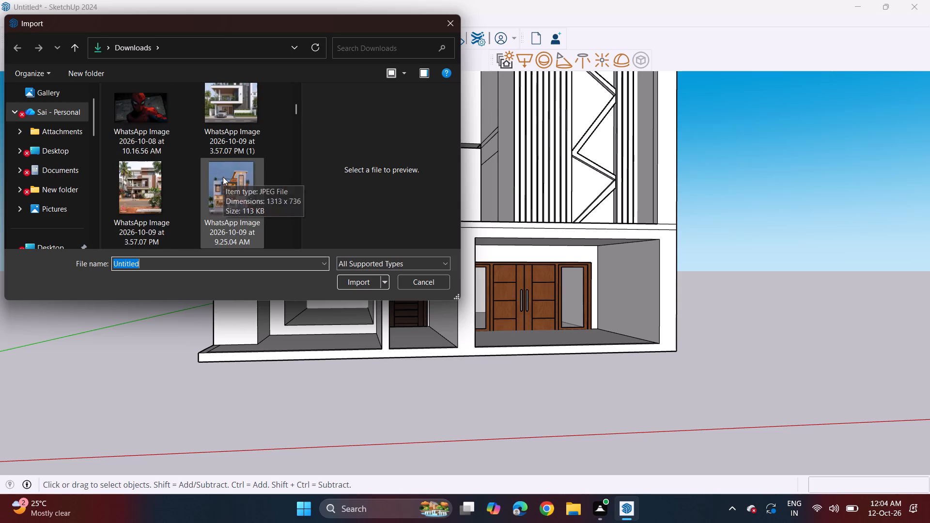
pyautogui.scroll(-4, 223, 177)
pyautogui.scroll(2, 208, 182)
pyautogui.scroll(-2, 208, 182)
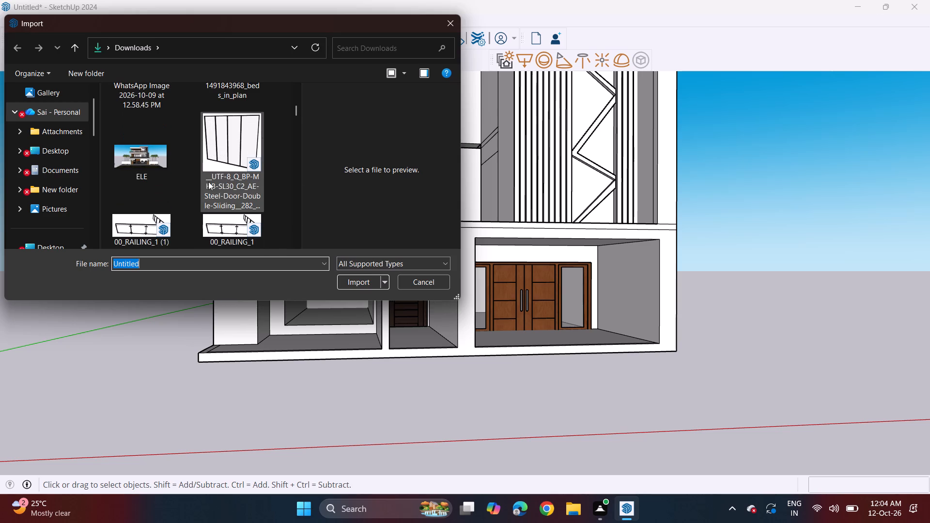
pyautogui.scroll(-4, 208, 182)
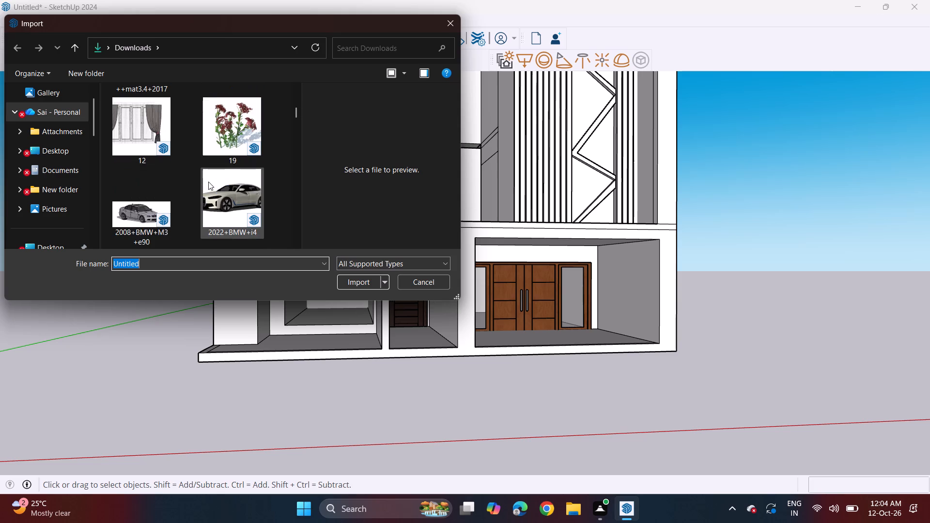
pyautogui.scroll(-10, 208, 182)
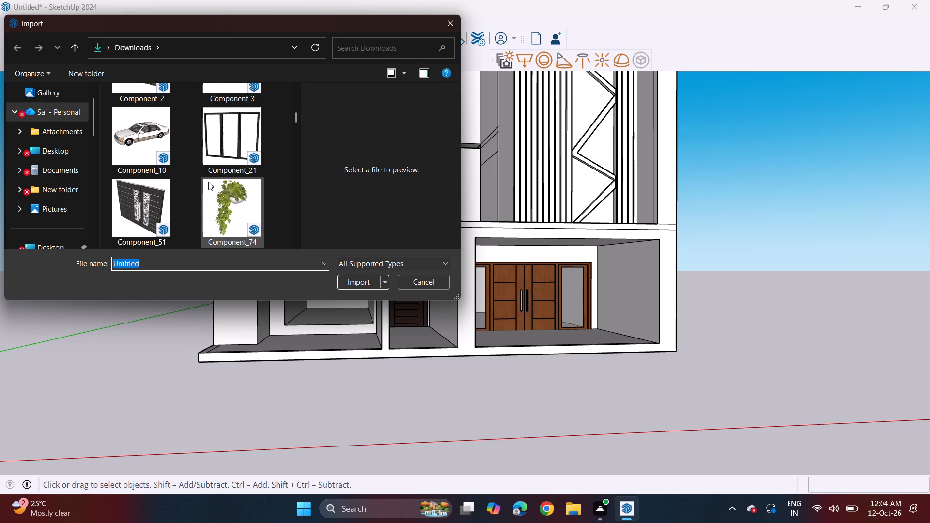
pyautogui.scroll(-2, 208, 182)
pyautogui.scroll(3, 219, 181)
pyautogui.click(237, 167)
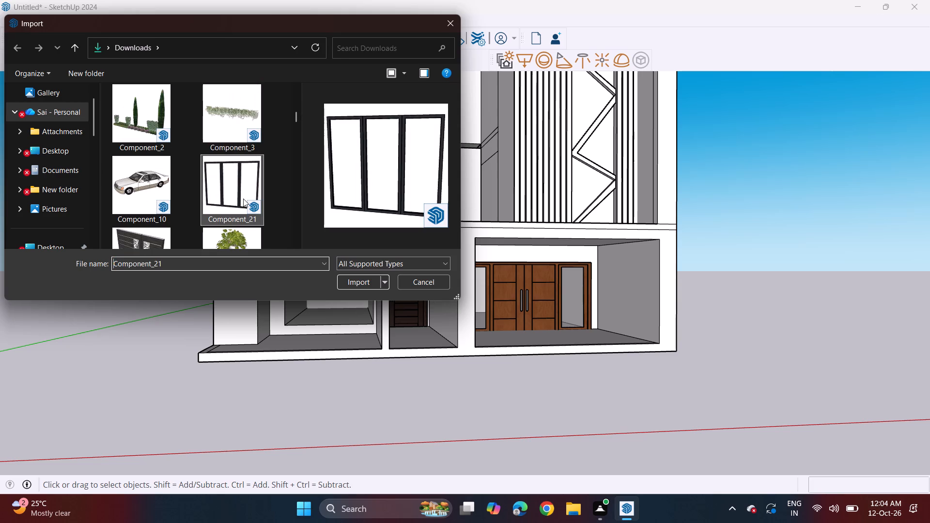
pyautogui.scroll(-3, 228, 185)
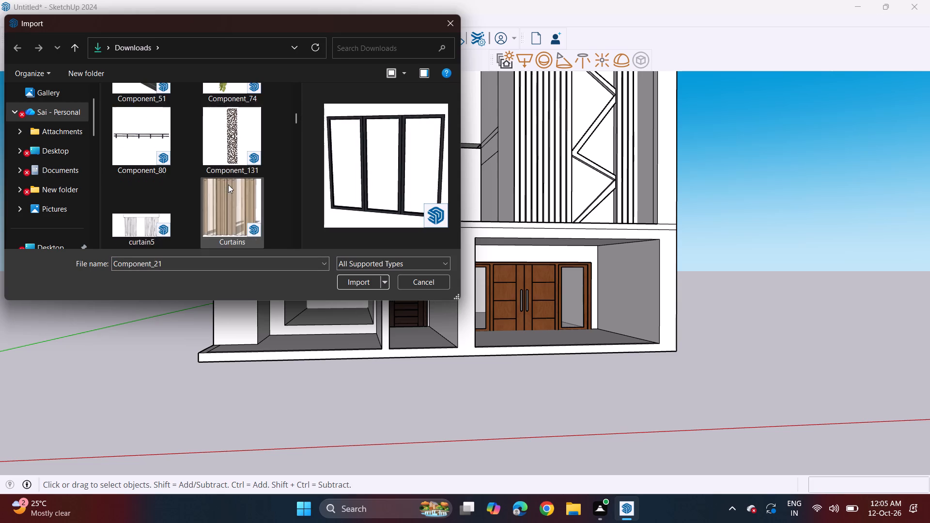
pyautogui.scroll(-2, 228, 185)
pyautogui.scroll(2, 228, 185)
pyautogui.click(230, 182)
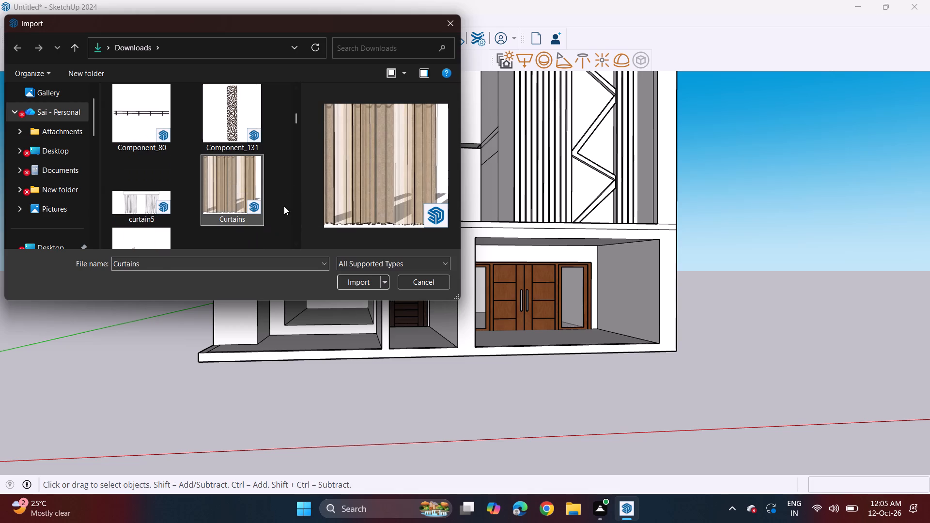
pyautogui.click(359, 276)
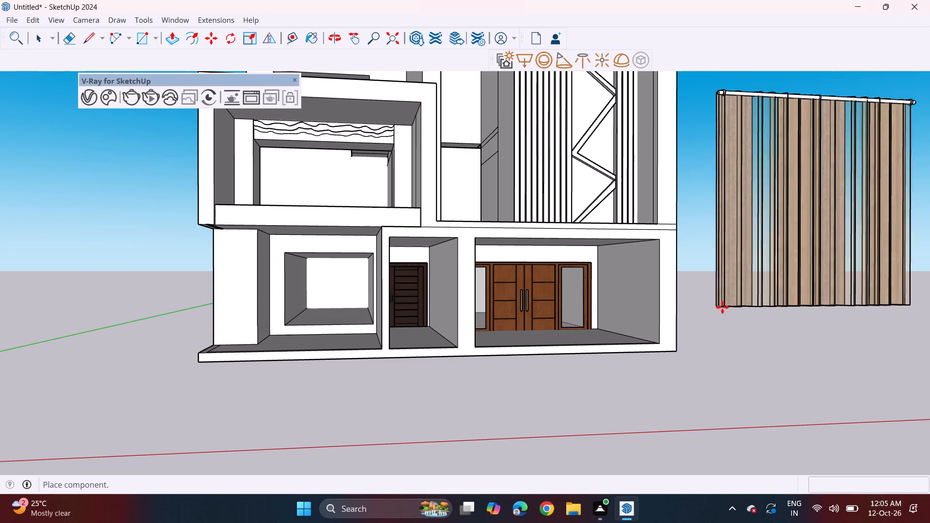
pyautogui.click(724, 316)
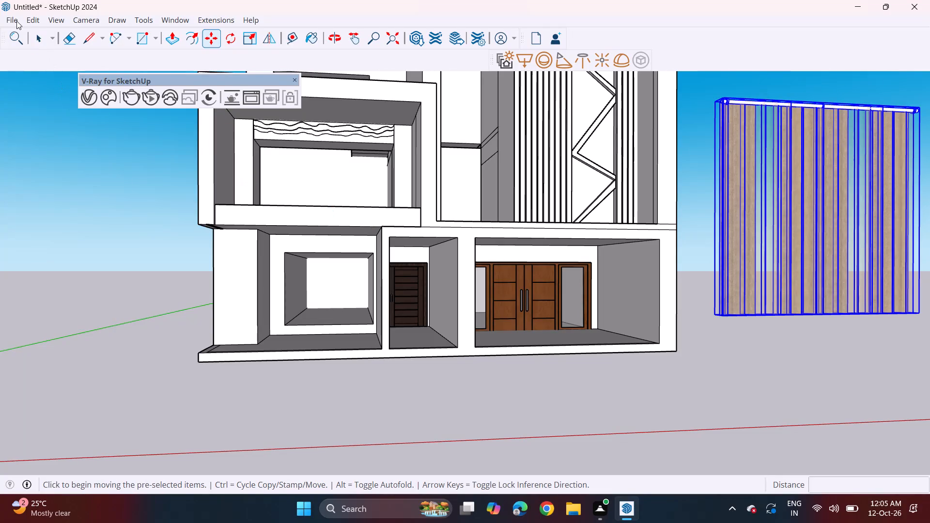
# Import the PENTEK slimmest steel sliding door and window component from Downloads and place it at the ground-floor window opening.
pyautogui.click(16, 21)
pyautogui.click(30, 185)
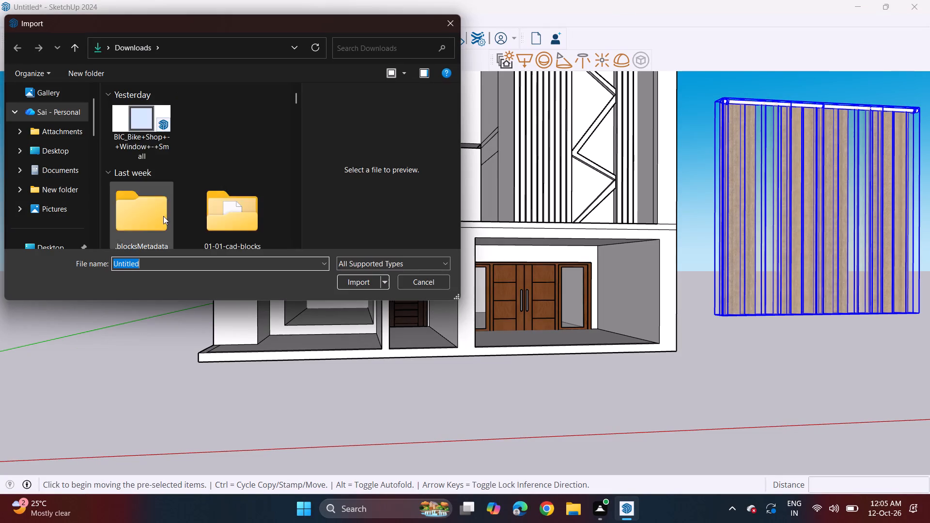
pyautogui.scroll(-20, 164, 201)
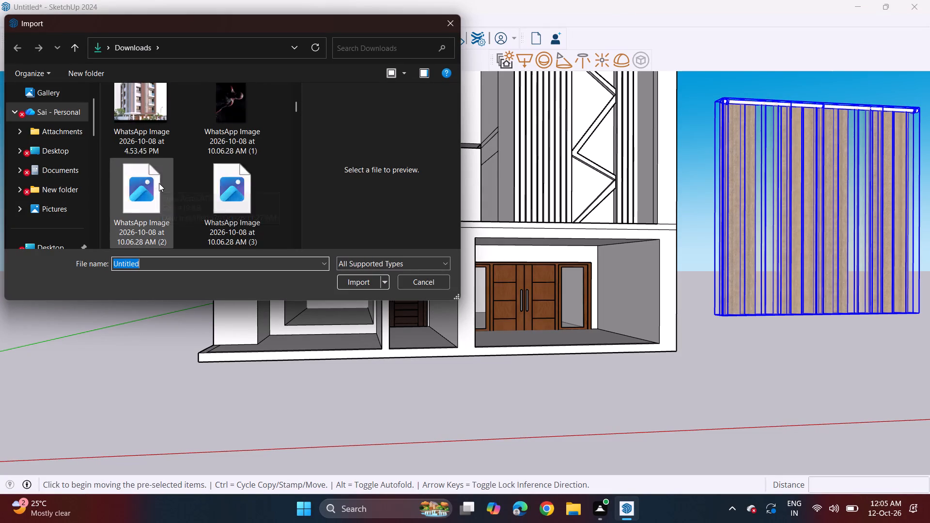
pyautogui.scroll(-17, 159, 183)
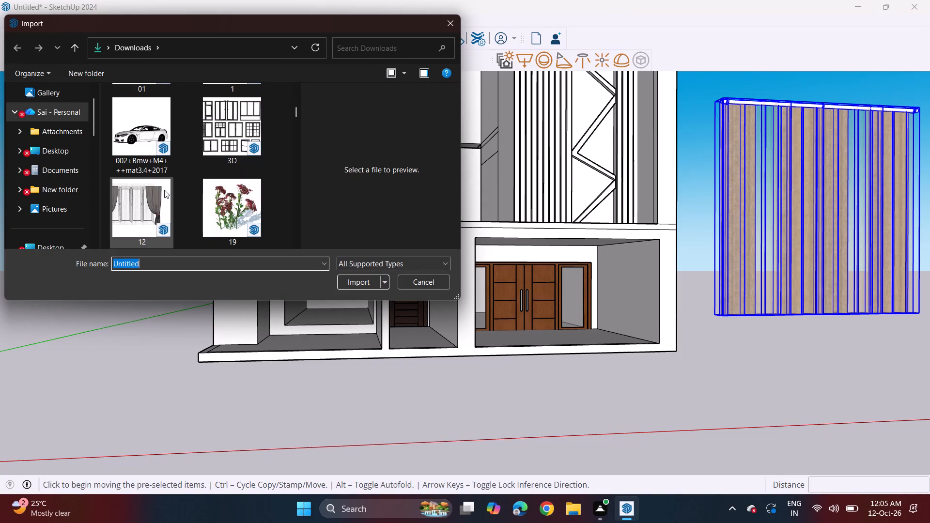
pyautogui.scroll(-14, 164, 189)
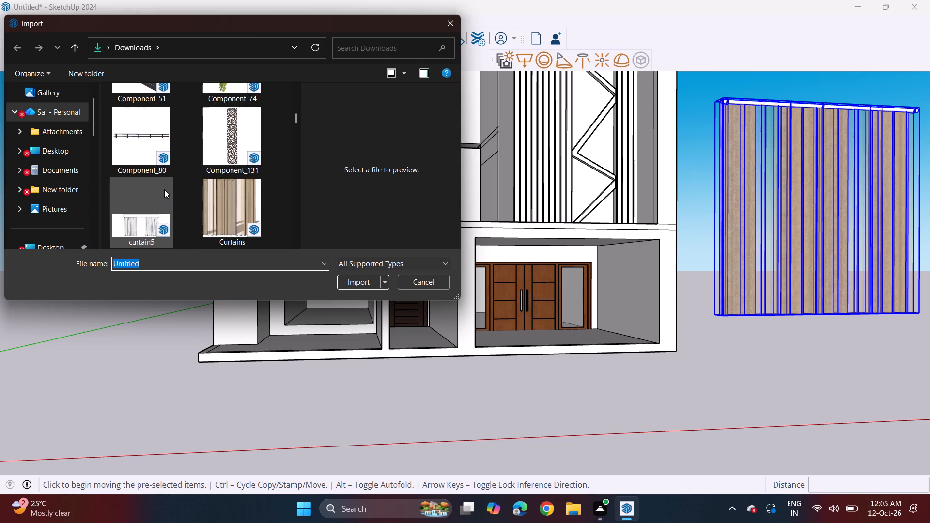
pyautogui.scroll(-4, 164, 189)
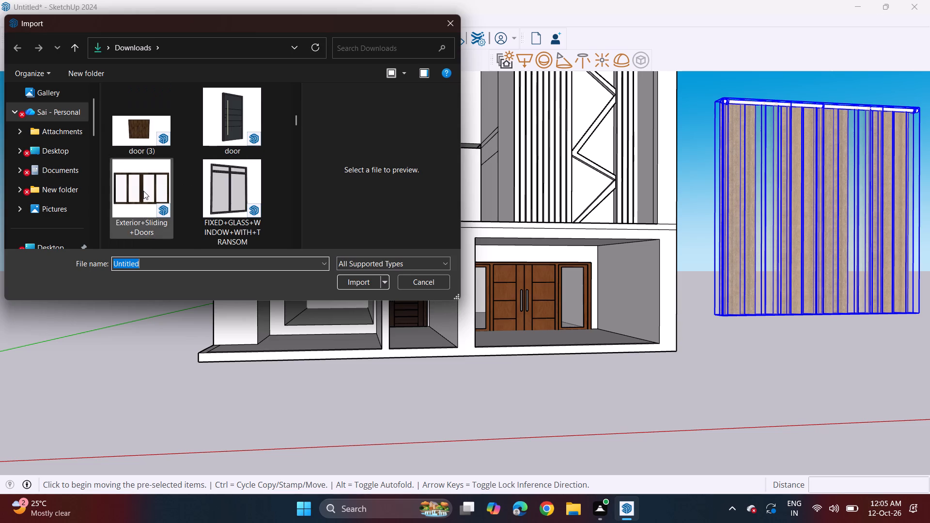
pyautogui.scroll(-9, 143, 191)
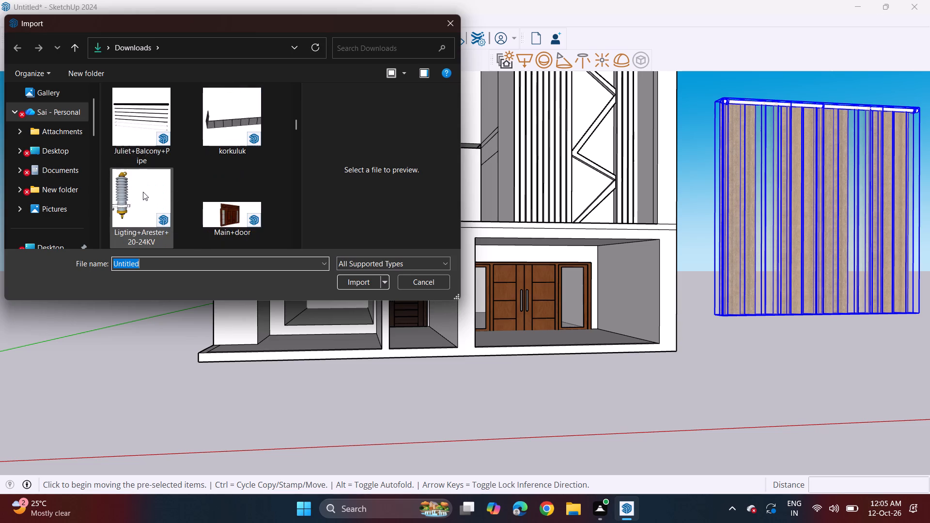
pyautogui.scroll(-5, 143, 192)
pyautogui.scroll(2, 144, 191)
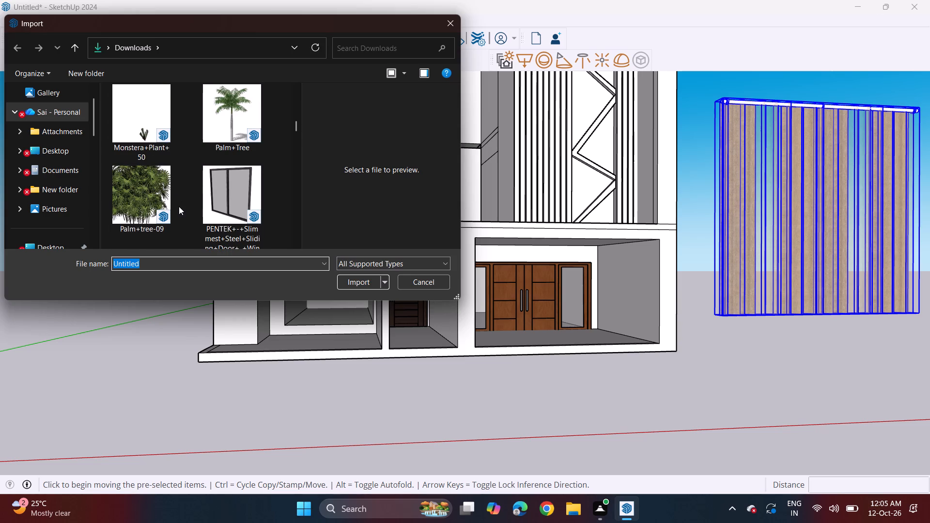
pyautogui.click(179, 206)
pyautogui.click(232, 208)
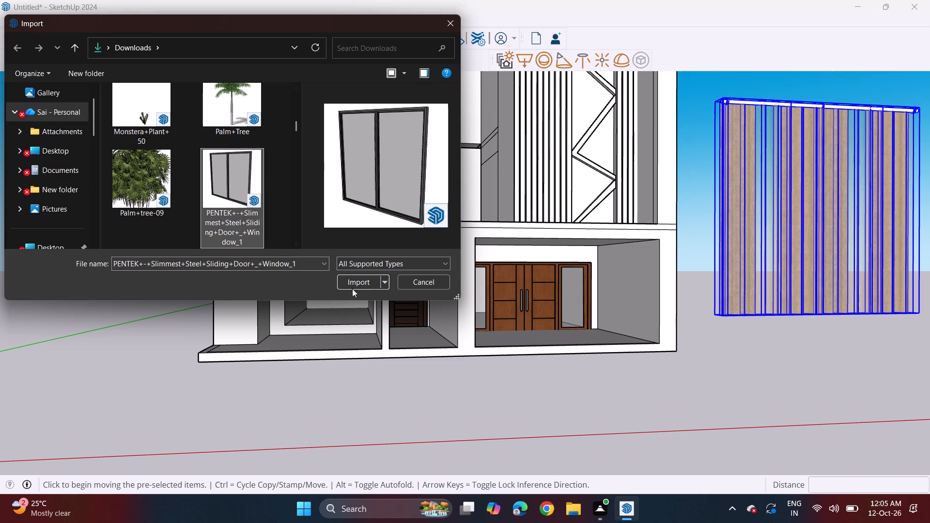
pyautogui.click(355, 278)
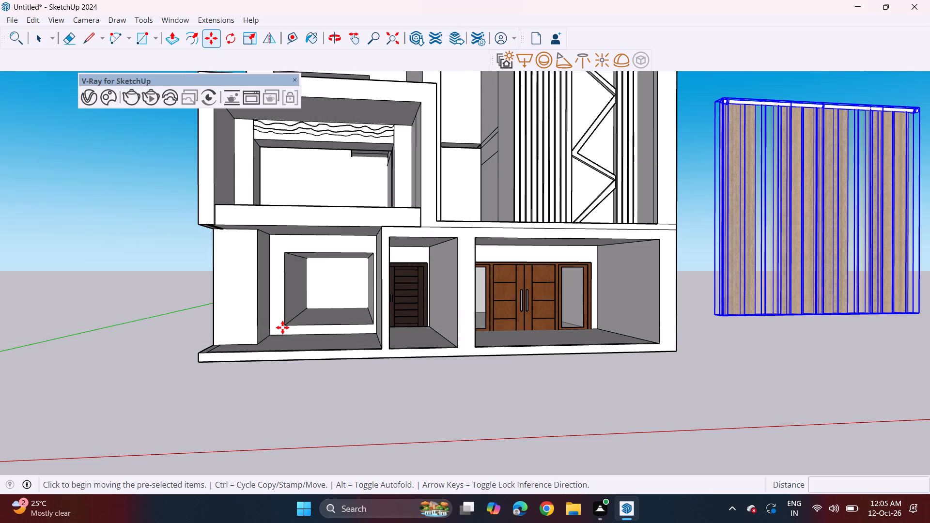
pyautogui.click(292, 327)
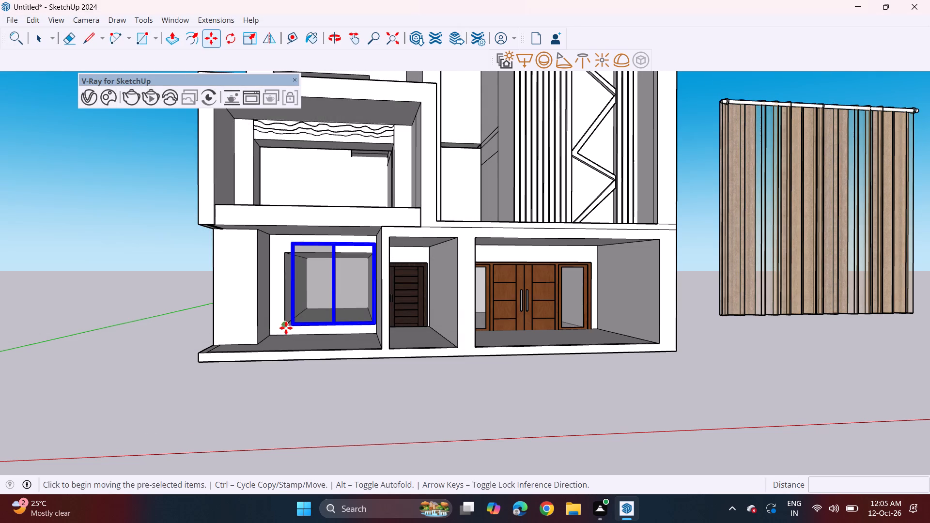
# Move the sliding window about 11 1/8" by its lower left corner onto the opening's lower left corner.
pyautogui.click(295, 324)
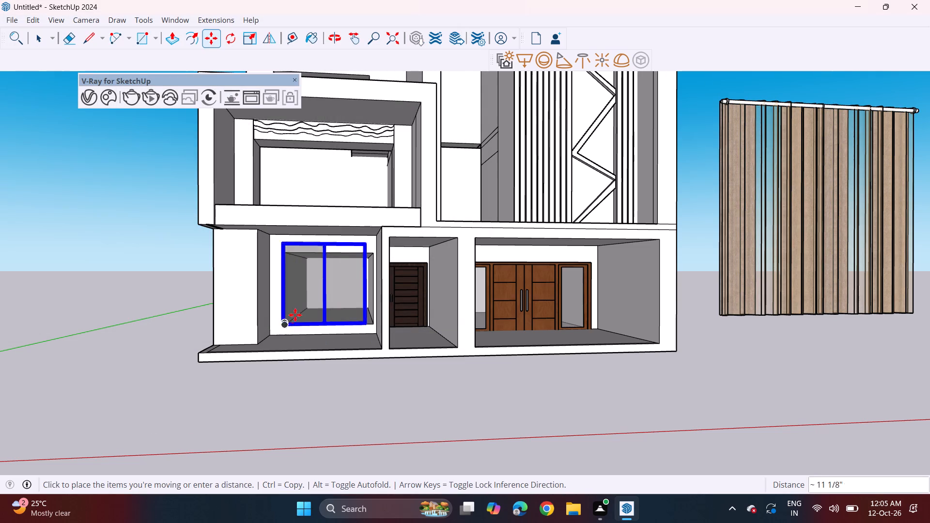
pyautogui.click(286, 322)
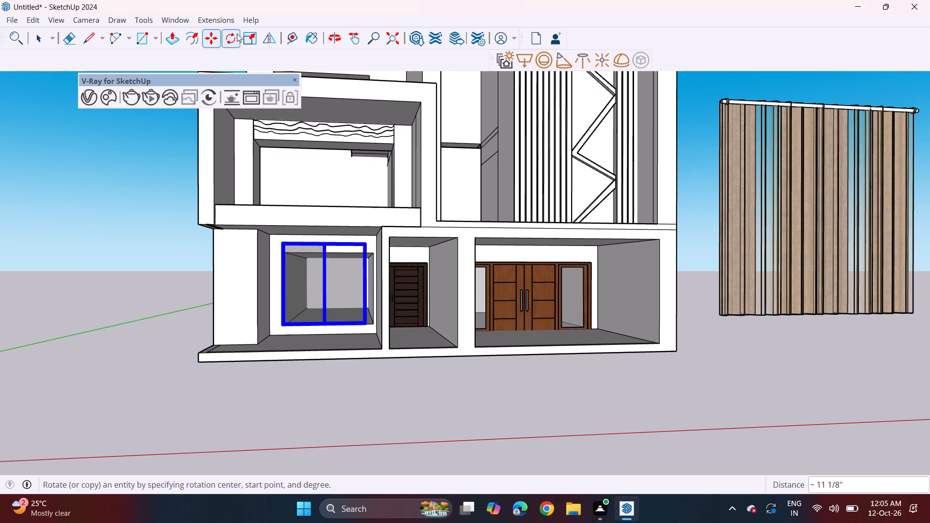
# Scale the sliding window's height from its top edge by about 0.87 to meet the top of the opening.
pyautogui.click(253, 38)
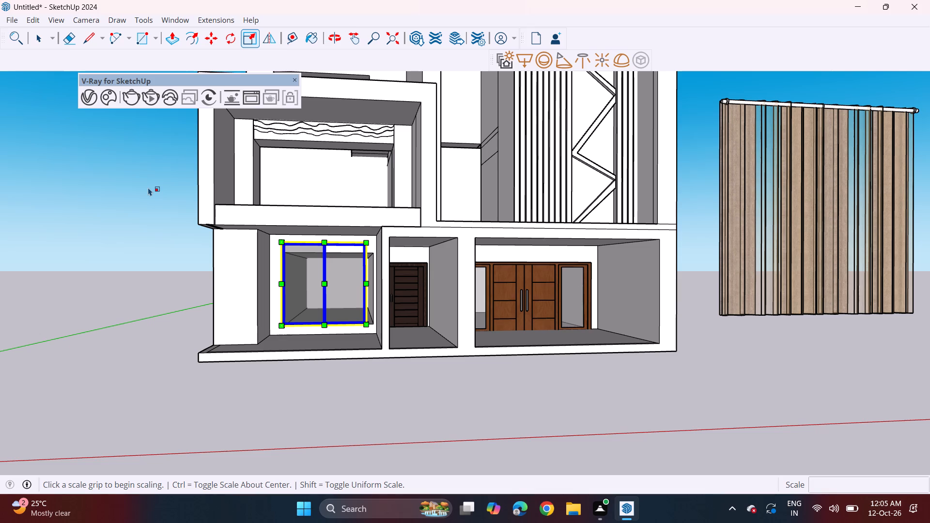
pyautogui.moveTo(318, 254); pyautogui.dragTo(310, 279, button='middle')
pyautogui.scroll(4, 354, 244)
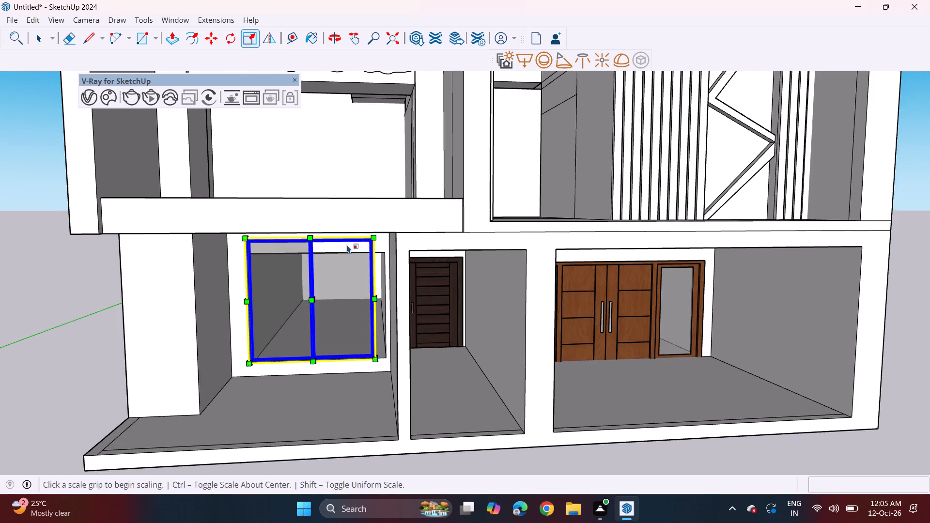
pyautogui.moveTo(326, 248); pyautogui.dragTo(307, 220, button='middle')
pyautogui.scroll(9, 313, 227)
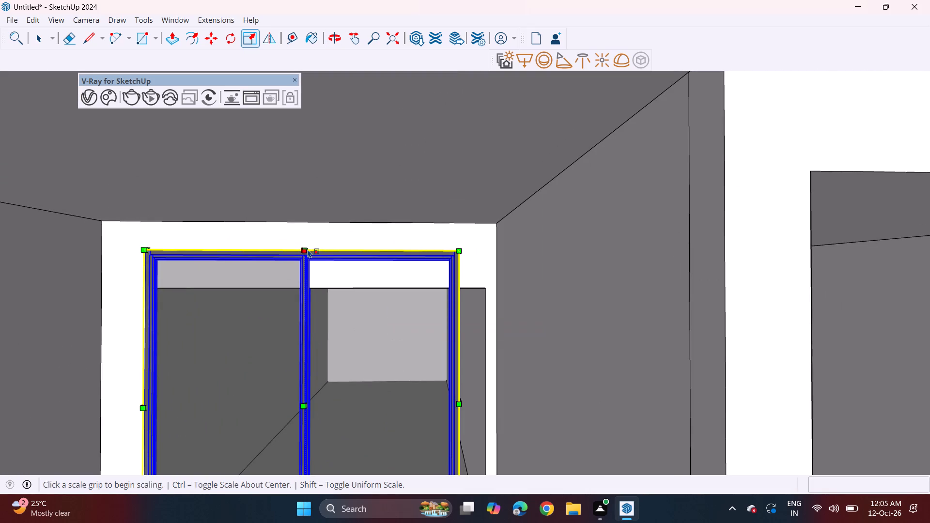
pyautogui.scroll(6, 311, 244)
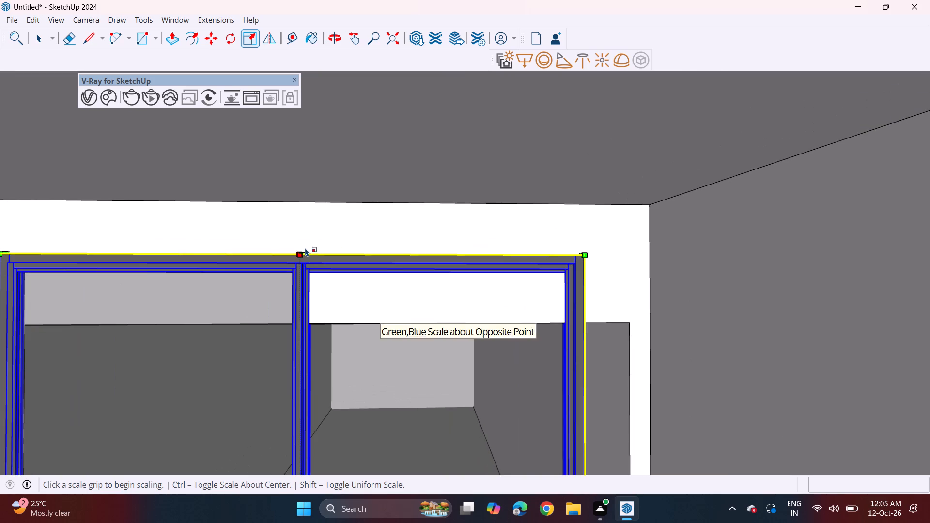
pyautogui.click(306, 254)
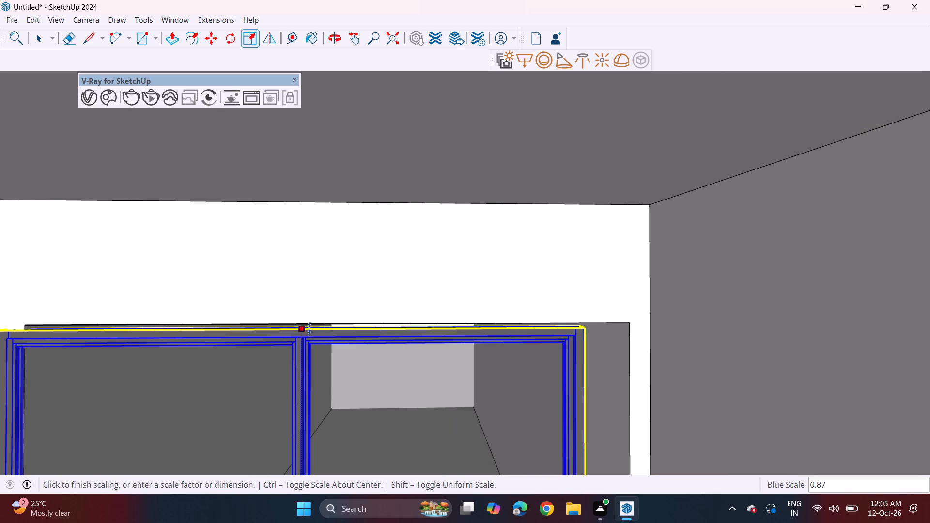
pyautogui.click(309, 324)
# Scale the sliding window's width from its right edge by about 1.09 to meet the side of the opening.
pyautogui.scroll(-3, 296, 469)
pyautogui.keyDown('shift'); pyautogui.moveTo(429, 466); pyautogui.dragTo(370, 299, button='middle'); pyautogui.keyUp('shift')
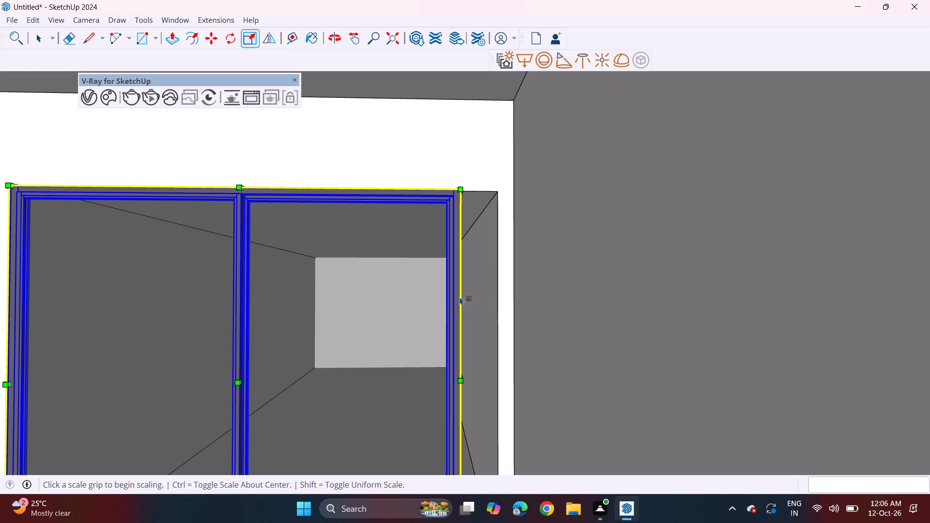
pyautogui.keyDown('shift'); pyautogui.moveTo(453, 283); pyautogui.dragTo(422, 156, button='middle'); pyautogui.keyUp('shift')
pyautogui.keyDown('shift'); pyautogui.moveTo(352, 368); pyautogui.dragTo(335, 268, button='middle'); pyautogui.keyUp('shift')
pyautogui.moveTo(358, 300); pyautogui.dragTo(349, 312, button='middle')
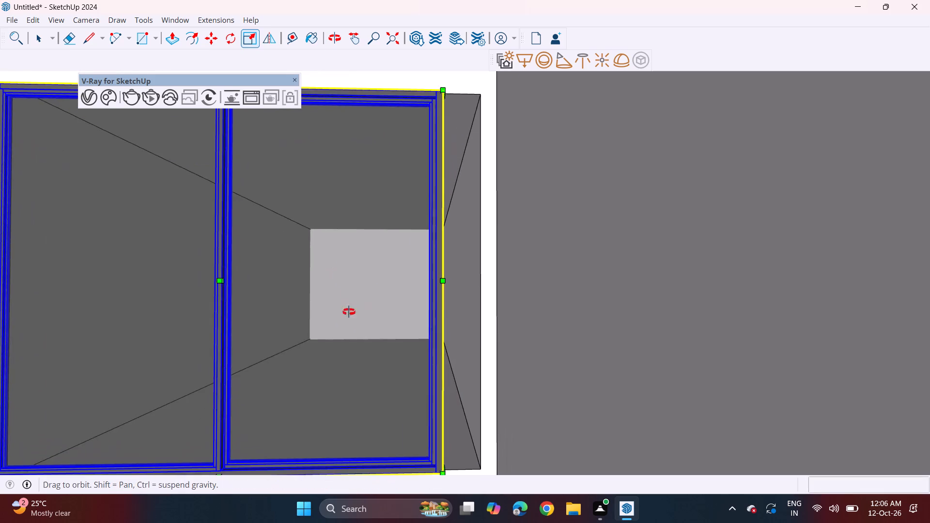
pyautogui.moveTo(349, 312); pyautogui.dragTo(330, 342, button='middle')
pyautogui.moveTo(288, 324); pyautogui.dragTo(589, 265, button='middle')
pyautogui.moveTo(347, 317); pyautogui.dragTo(447, 316, button='middle')
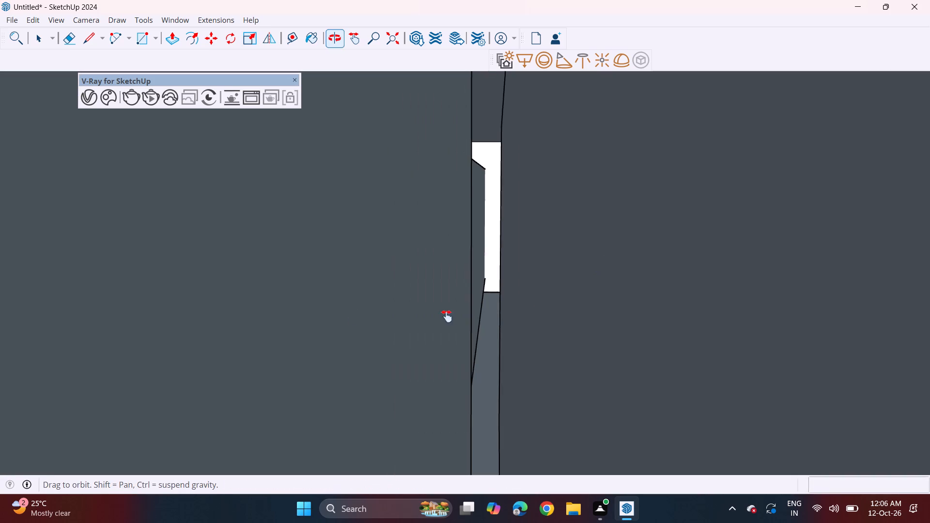
pyautogui.moveTo(447, 316); pyautogui.dragTo(545, 311, button='middle')
pyautogui.scroll(2, 482, 332)
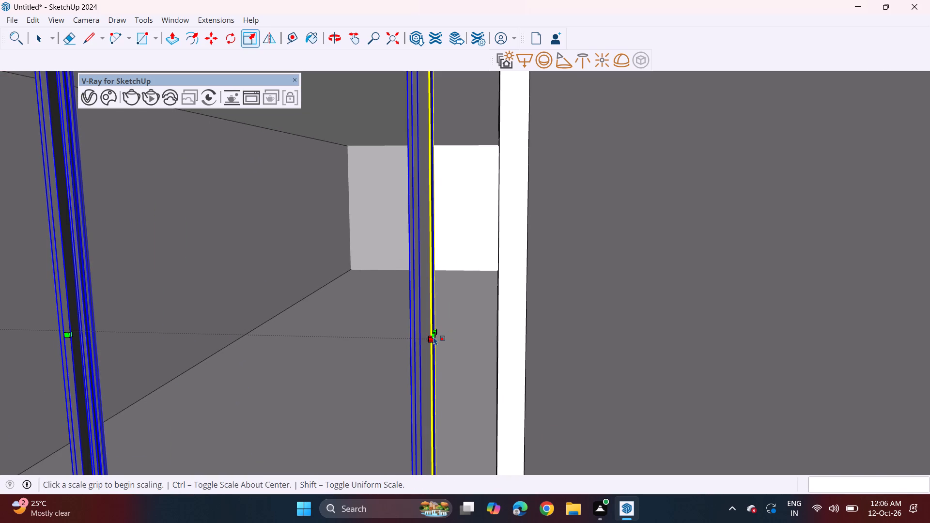
pyautogui.click(435, 331)
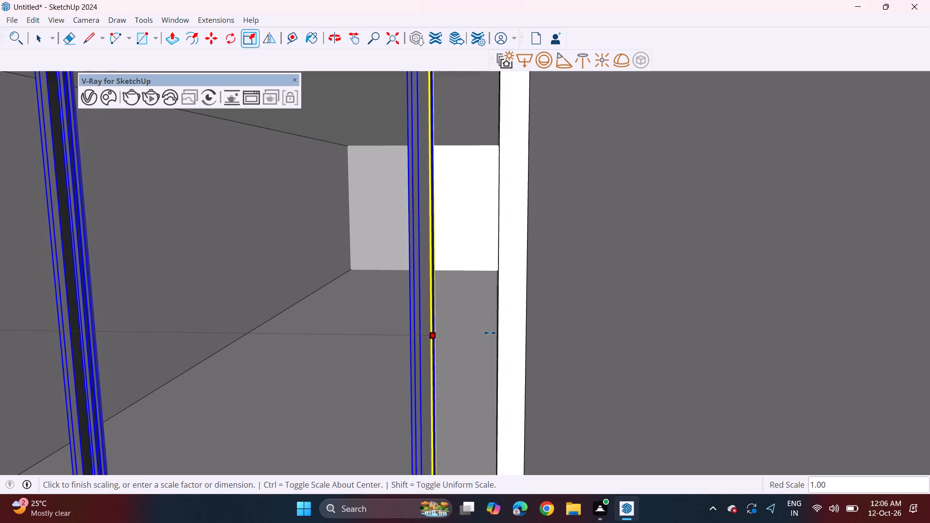
pyautogui.click(501, 321)
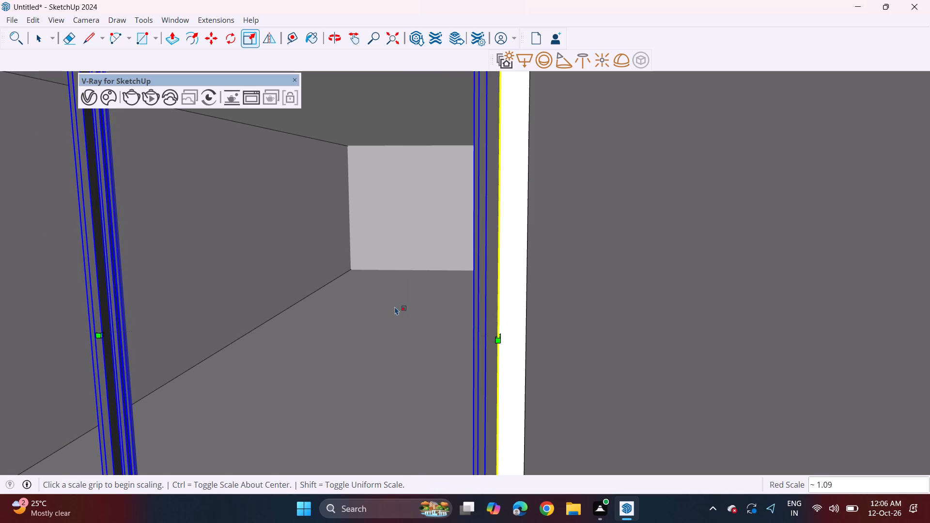
pyautogui.scroll(-11, 396, 293)
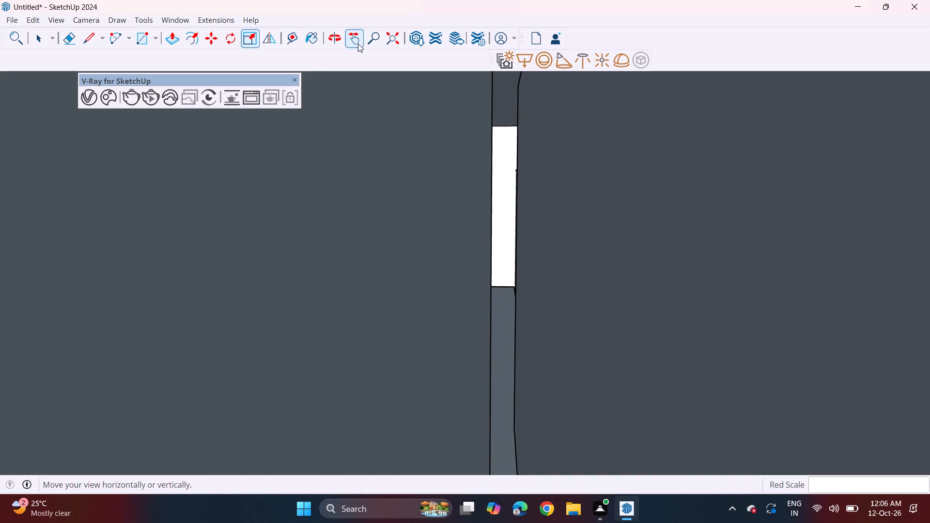
pyautogui.click(395, 42)
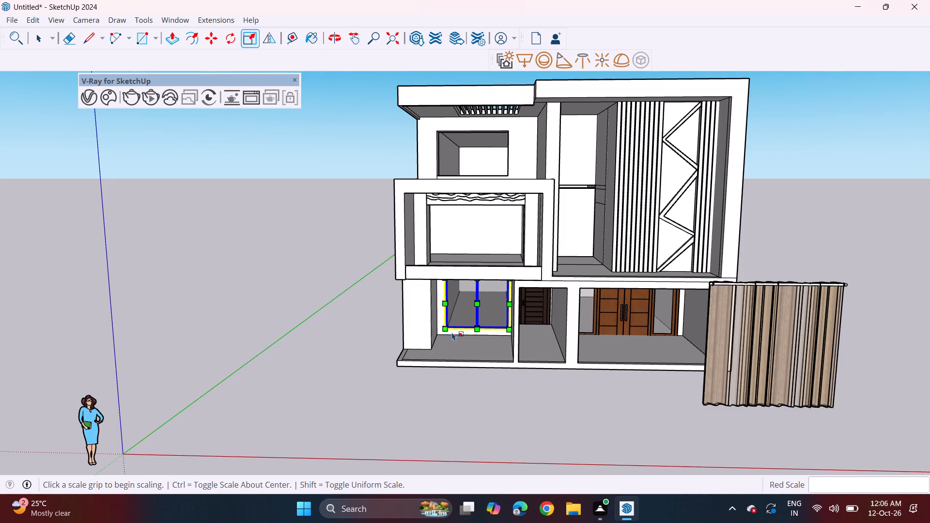
pyautogui.keyDown('shift'); pyautogui.moveTo(402, 290); pyautogui.dragTo(319, 275, button='middle'); pyautogui.keyUp('shift')
pyautogui.press('space')
pyautogui.click(740, 245)
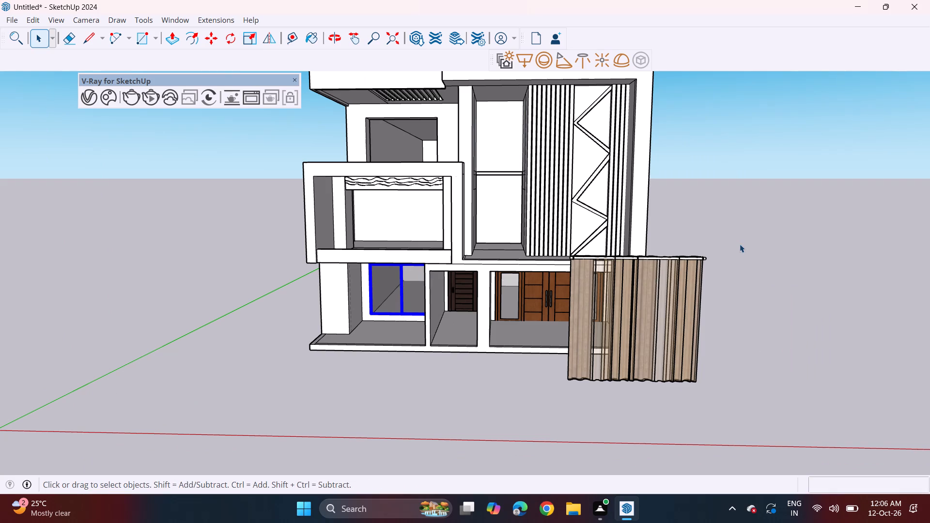
# Move the curtains about 47' 1 1/4" to the inside of the ground-floor room, directly behind the sliding window at its upper corner.
pyautogui.moveTo(658, 309); pyautogui.dragTo(646, 275, button='middle')
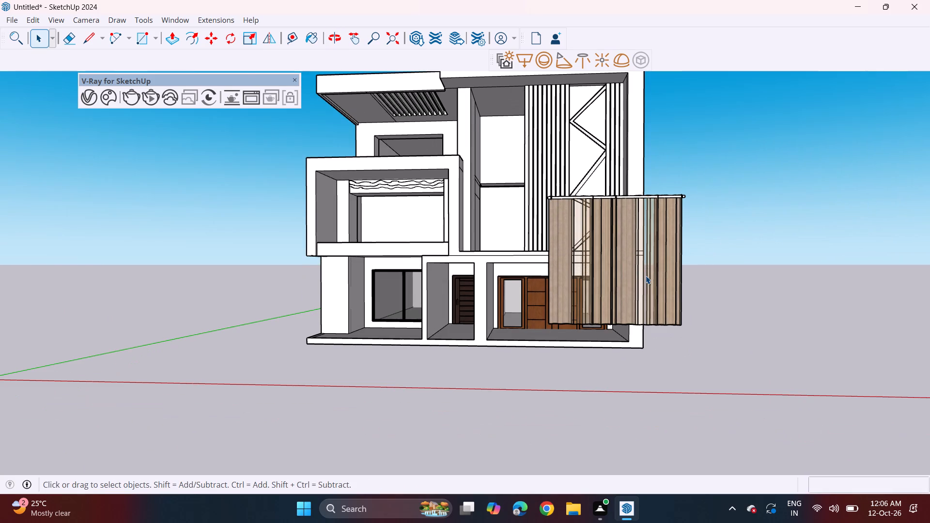
pyautogui.scroll(1, 646, 276)
pyautogui.click(657, 250)
pyautogui.moveTo(549, 262); pyautogui.dragTo(787, 309, button='middle')
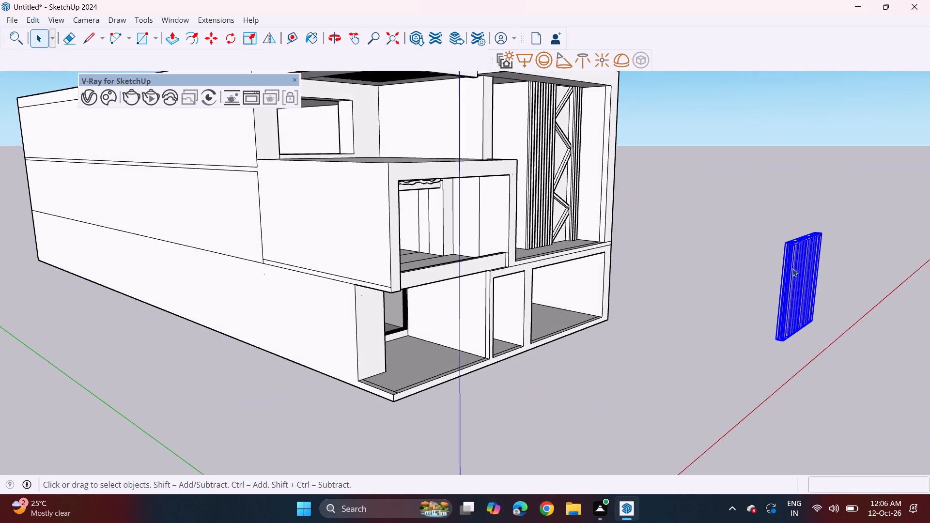
pyautogui.press('m')
pyautogui.click(796, 244)
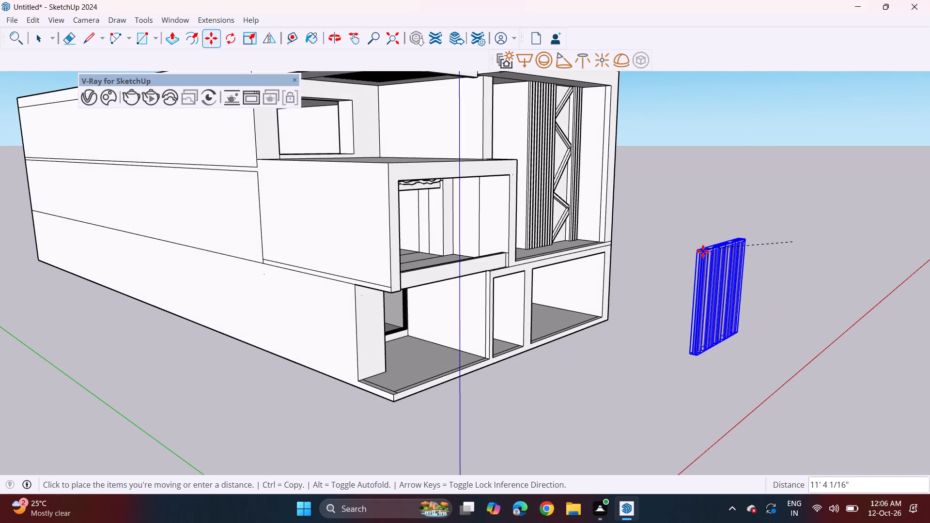
pyautogui.moveTo(530, 318); pyautogui.dragTo(10, 320, button='middle')
pyautogui.scroll(2, 462, 308)
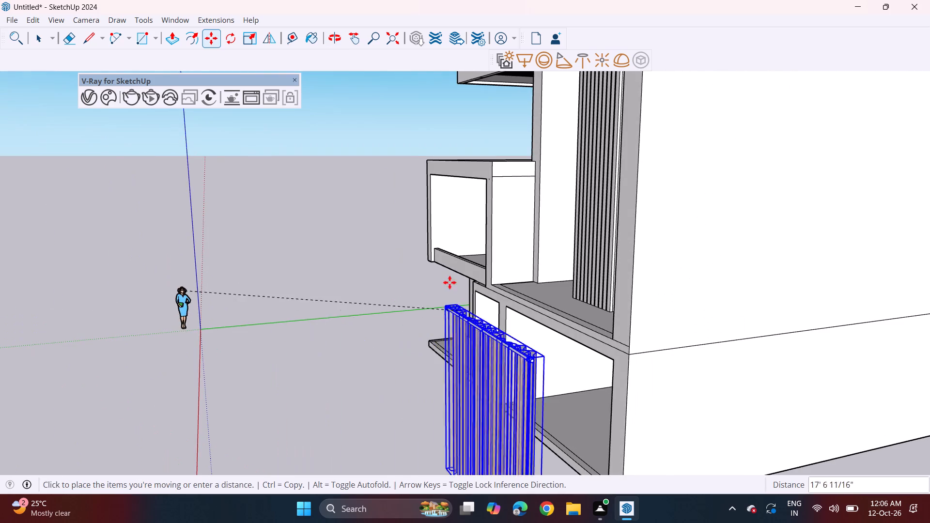
pyautogui.scroll(6, 449, 282)
pyautogui.scroll(3, 294, 286)
pyautogui.scroll(-1, 294, 283)
pyautogui.moveTo(542, 340); pyautogui.dragTo(867, 360, button='middle')
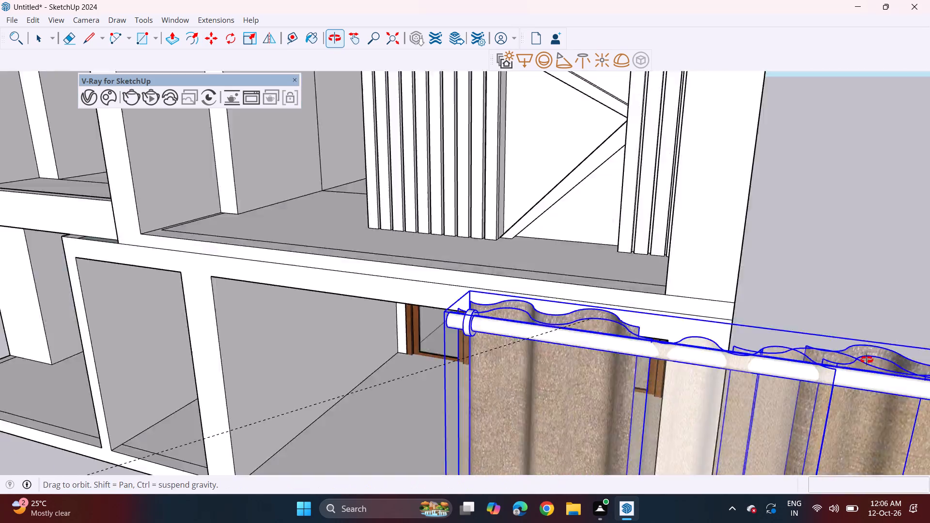
pyautogui.moveTo(867, 360); pyautogui.dragTo(886, 350, button='middle')
pyautogui.moveTo(156, 359); pyautogui.dragTo(879, 180, button='middle')
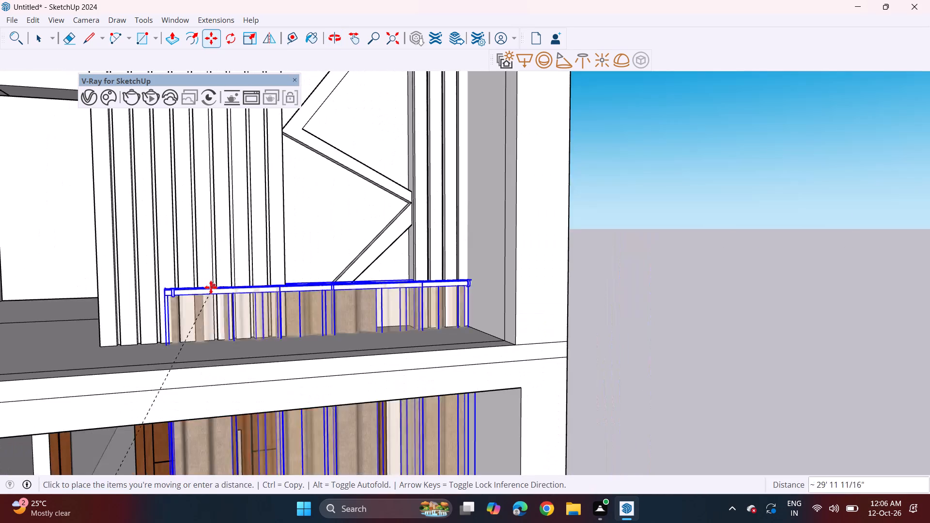
pyautogui.keyDown('shift'); pyautogui.moveTo(118, 334); pyautogui.dragTo(631, 171, button='middle'); pyautogui.keyUp('shift')
pyautogui.keyDown('shift'); pyautogui.moveTo(89, 326); pyautogui.dragTo(323, 292, button='middle'); pyautogui.keyUp('shift')
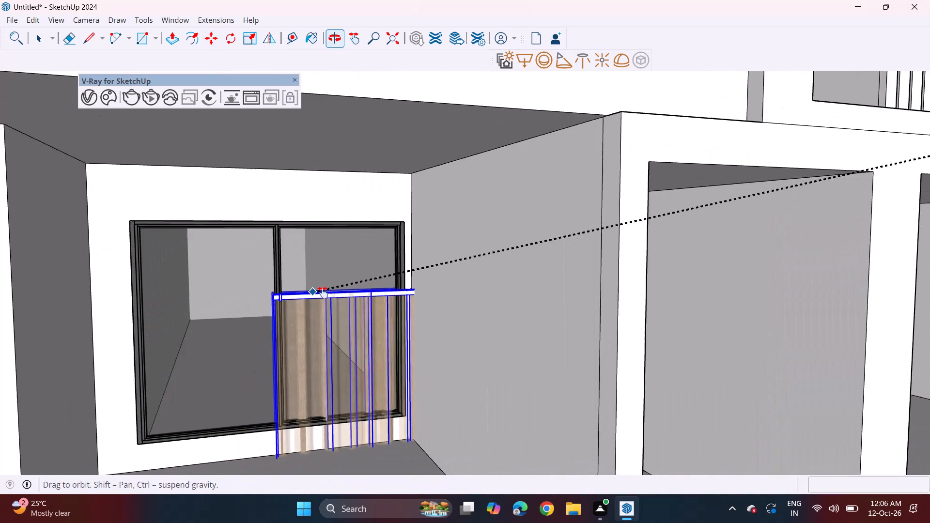
pyautogui.keyDown('shift'); pyautogui.moveTo(323, 292); pyautogui.dragTo(323, 293, button='middle'); pyautogui.keyUp('shift')
pyautogui.scroll(14, 332, 273)
pyautogui.moveTo(333, 269); pyautogui.dragTo(375, 277, button='middle')
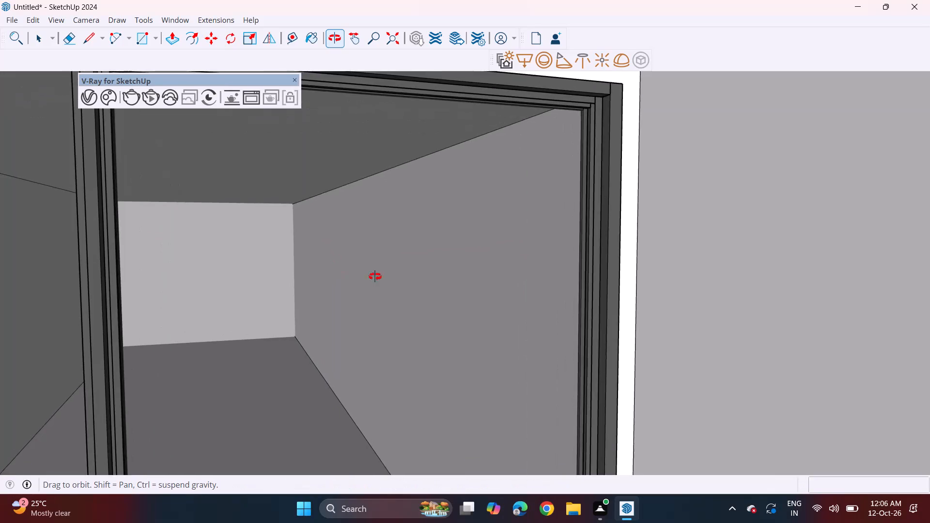
pyautogui.moveTo(375, 277); pyautogui.dragTo(773, 295, button='middle')
pyautogui.scroll(-4, 462, 415)
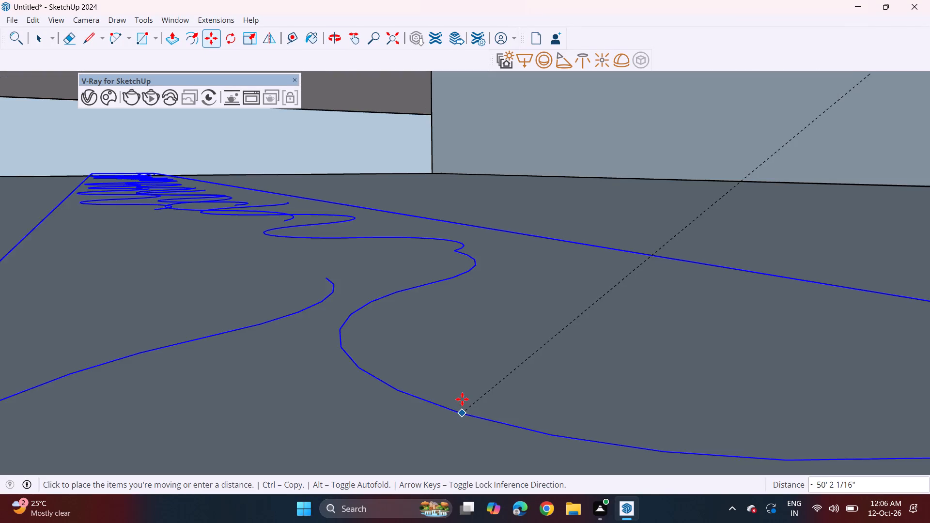
pyautogui.moveTo(462, 396); pyautogui.dragTo(566, 270, button='middle')
pyautogui.moveTo(543, 369); pyautogui.dragTo(522, 201, button='middle')
pyautogui.scroll(-18, 496, 247)
pyautogui.keyDown('shift'); pyautogui.moveTo(507, 319); pyautogui.dragTo(636, 284, button='middle'); pyautogui.keyUp('shift')
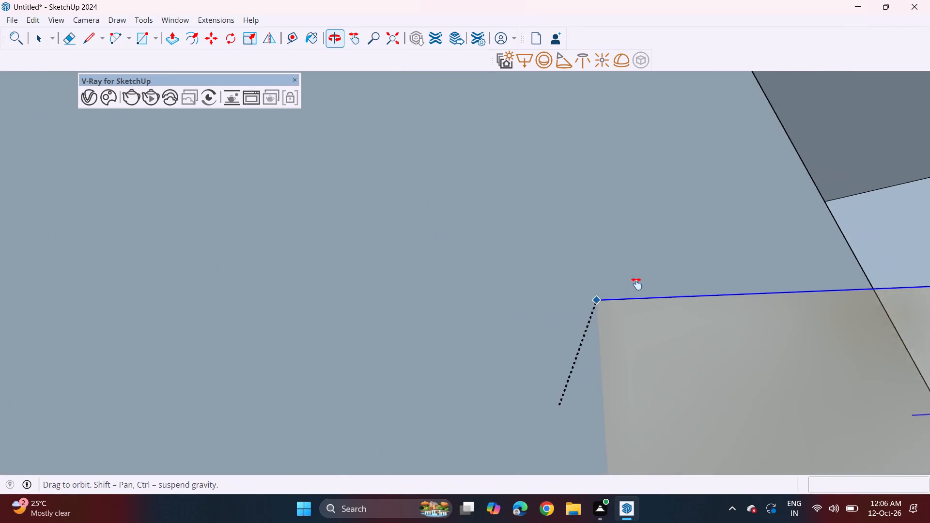
pyautogui.keyDown('shift'); pyautogui.moveTo(636, 284); pyautogui.dragTo(793, 207, button='middle'); pyautogui.keyUp('shift')
pyautogui.scroll(-3, 238, 249)
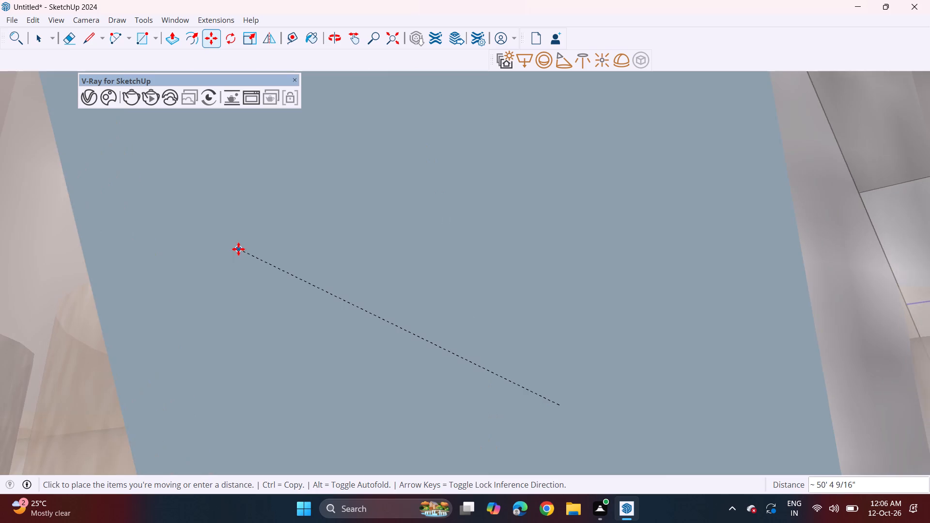
pyautogui.keyDown('shift'); pyautogui.moveTo(230, 251); pyautogui.dragTo(856, 153, button='middle'); pyautogui.keyUp('shift')
pyautogui.scroll(-3, 613, 199)
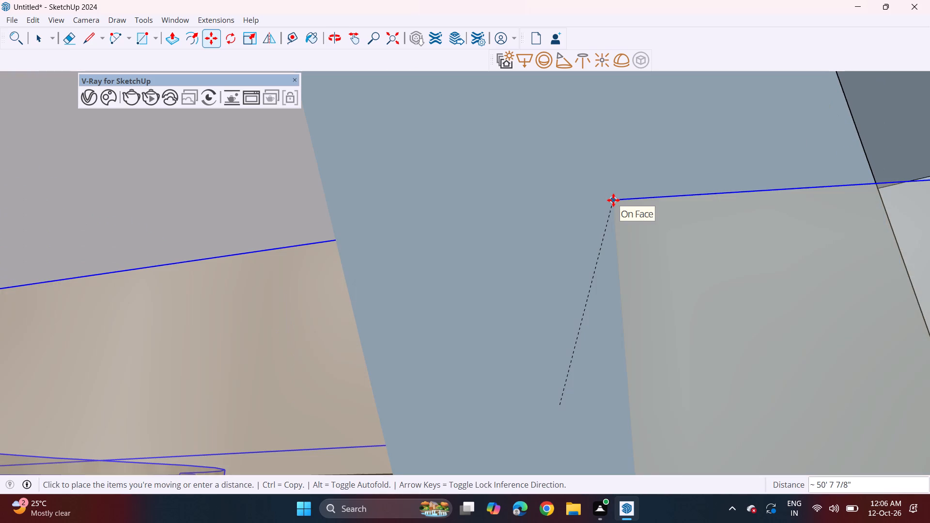
pyautogui.scroll(-11, 613, 200)
pyautogui.keyDown('shift'); pyautogui.moveTo(492, 230); pyautogui.dragTo(641, 233, button='middle'); pyautogui.keyUp('shift')
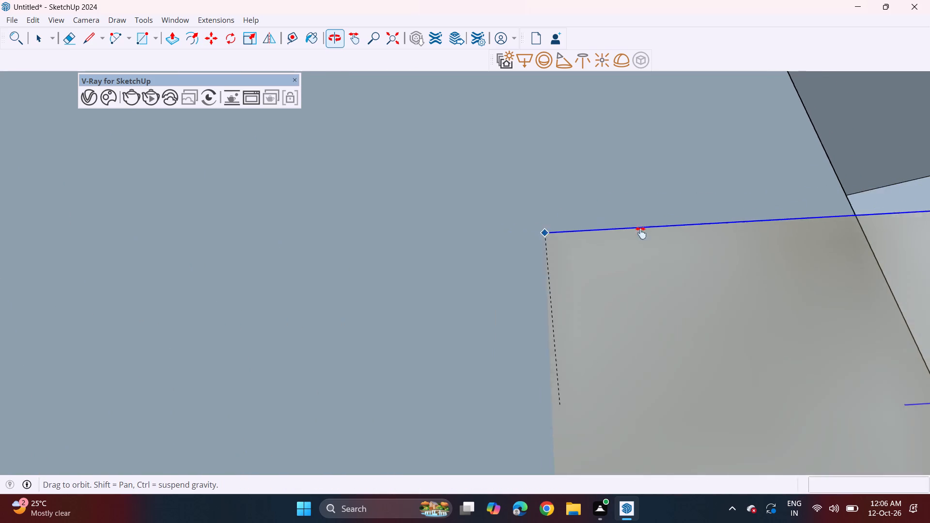
pyautogui.keyDown('shift'); pyautogui.moveTo(641, 233); pyautogui.dragTo(929, 254, button='middle'); pyautogui.keyUp('shift')
pyautogui.moveTo(419, 313); pyautogui.dragTo(626, 345, button='middle')
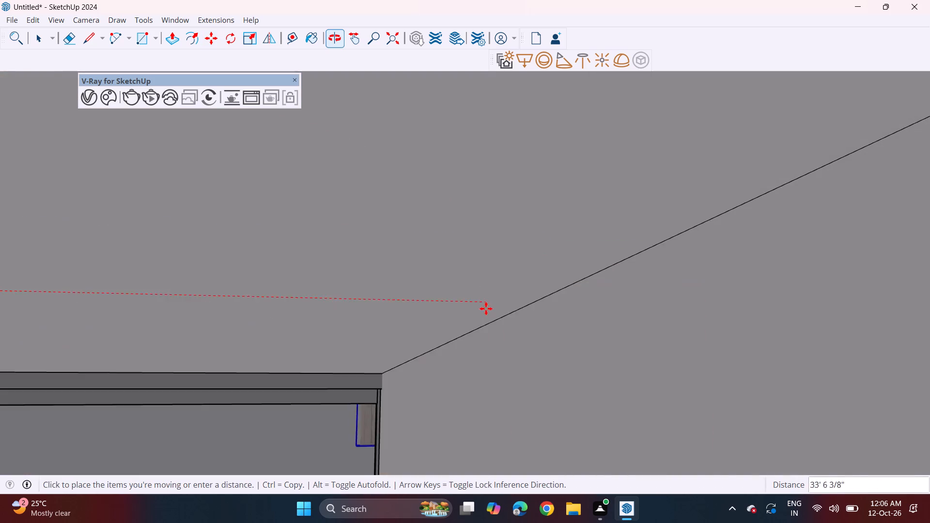
pyautogui.scroll(-3, 438, 357)
pyautogui.scroll(-7, 387, 383)
pyautogui.keyDown('shift'); pyautogui.moveTo(371, 397); pyautogui.dragTo(459, 280, button='middle'); pyautogui.keyUp('shift')
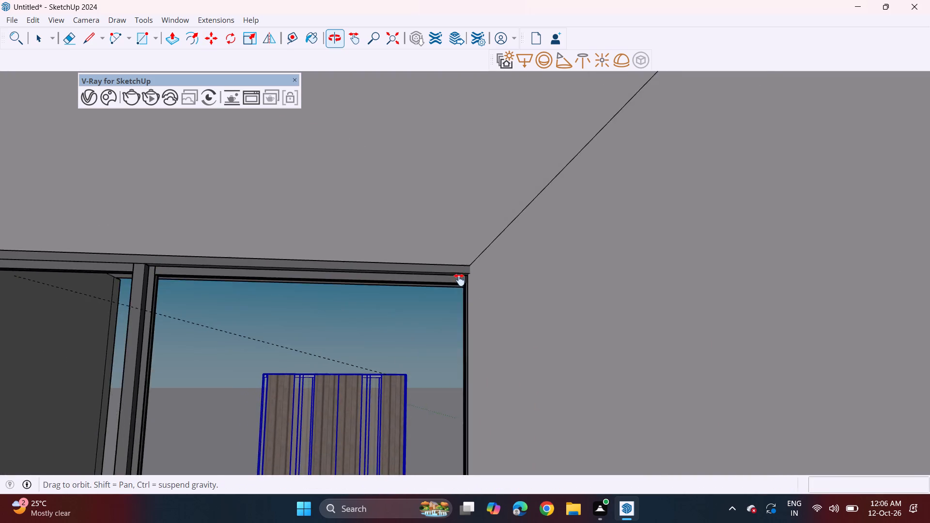
pyautogui.keyDown('shift'); pyautogui.moveTo(459, 280); pyautogui.dragTo(463, 277, button='middle'); pyautogui.keyUp('shift')
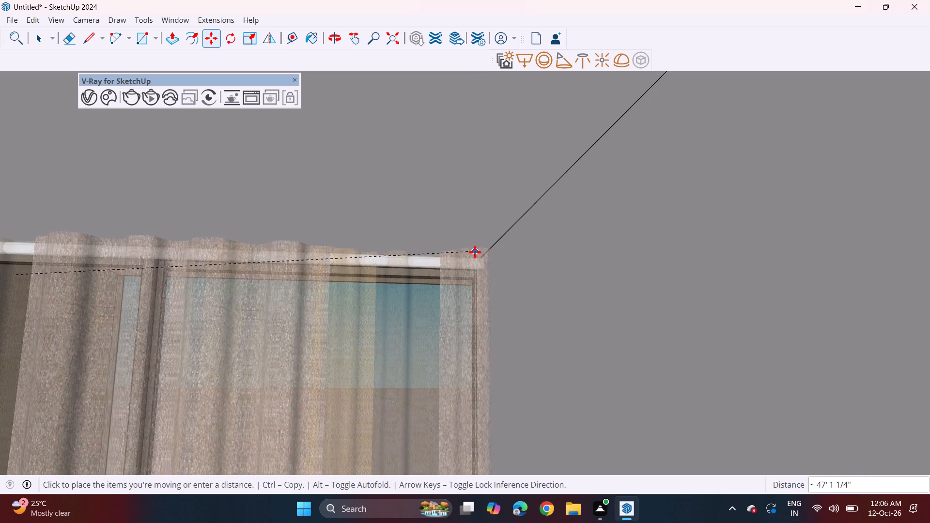
pyautogui.click(475, 251)
pyautogui.scroll(-2, 224, 294)
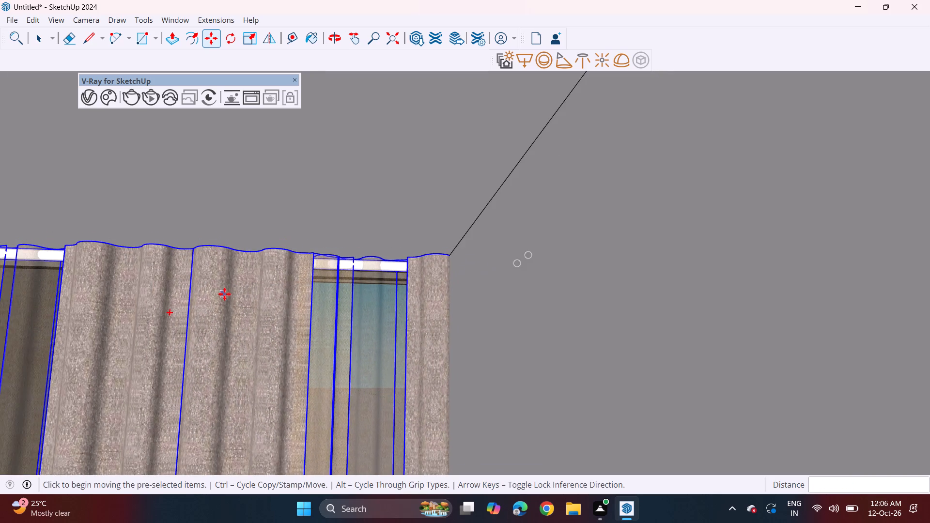
pyautogui.moveTo(195, 302); pyautogui.dragTo(518, 228, button='middle')
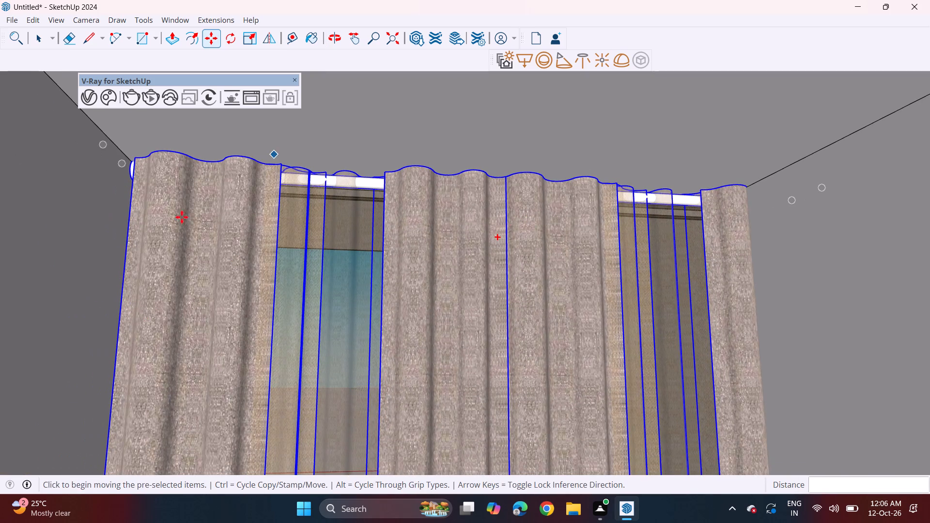
pyautogui.moveTo(180, 252); pyautogui.dragTo(925, 283, button='middle')
pyautogui.scroll(-8, 498, 259)
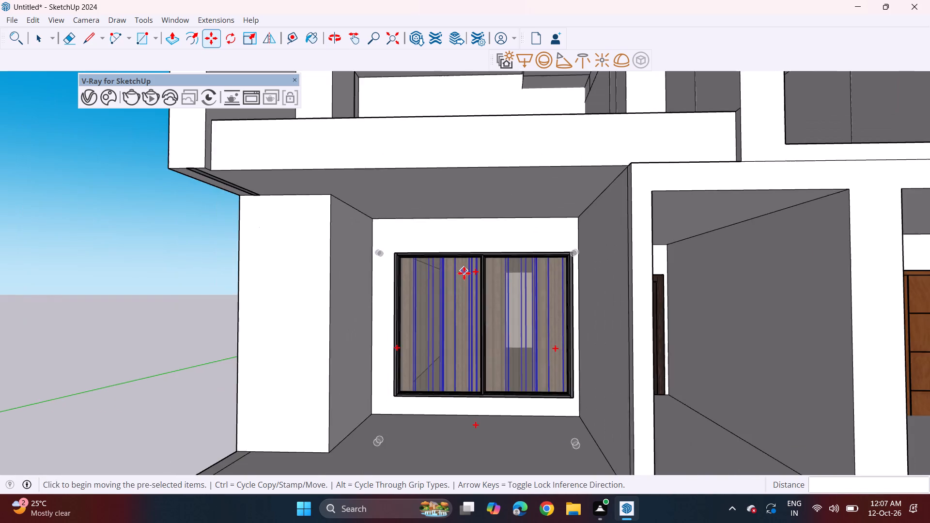
pyautogui.scroll(-6, 464, 273)
pyautogui.keyDown('shift'); pyautogui.moveTo(471, 296); pyautogui.dragTo(362, 317, button='middle'); pyautogui.keyUp('shift')
pyautogui.scroll(-2, 349, 315)
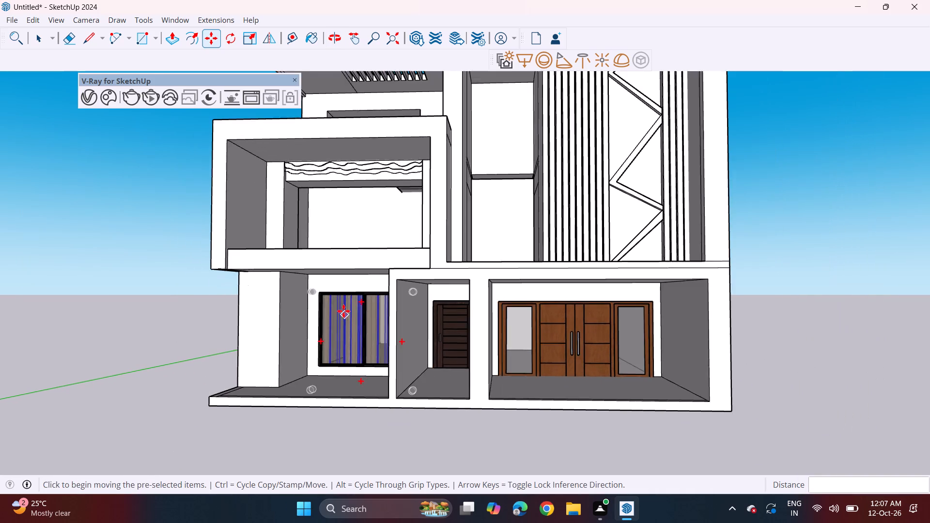
pyautogui.scroll(-2, 343, 311)
pyautogui.keyDown('shift'); pyautogui.moveTo(340, 316); pyautogui.dragTo(317, 330, button='middle'); pyautogui.keyUp('shift')
pyautogui.press('space')
pyautogui.click(683, 339)
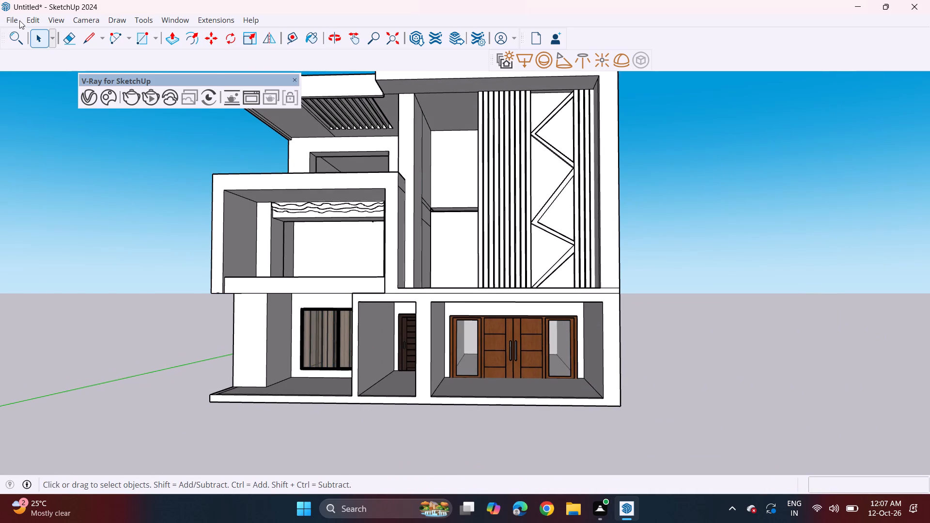
# Import the three-panel black-framed window model Component_21 from the Downloads folder.
pyautogui.click(19, 19)
pyautogui.click(313, 330)
pyautogui.click(8, 17)
pyautogui.click(31, 192)
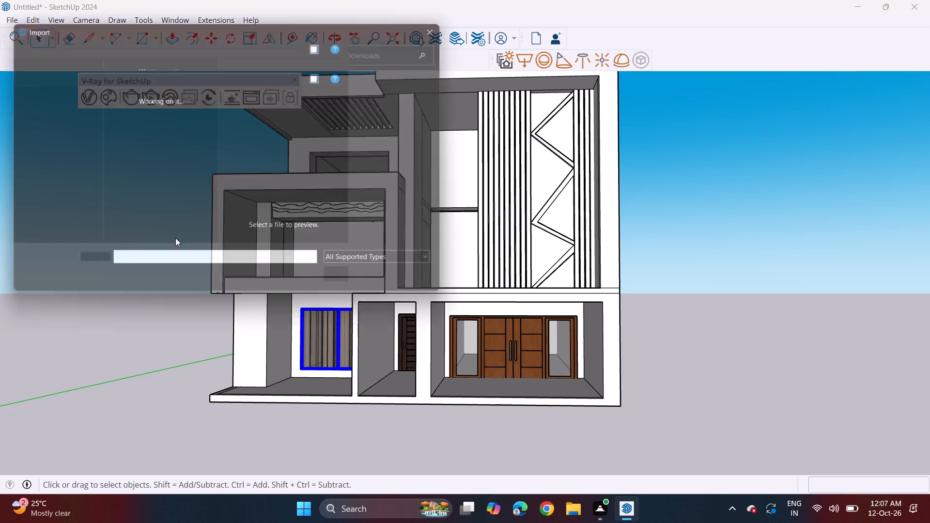
pyautogui.scroll(-10, 159, 185)
pyautogui.scroll(-2, 213, 113)
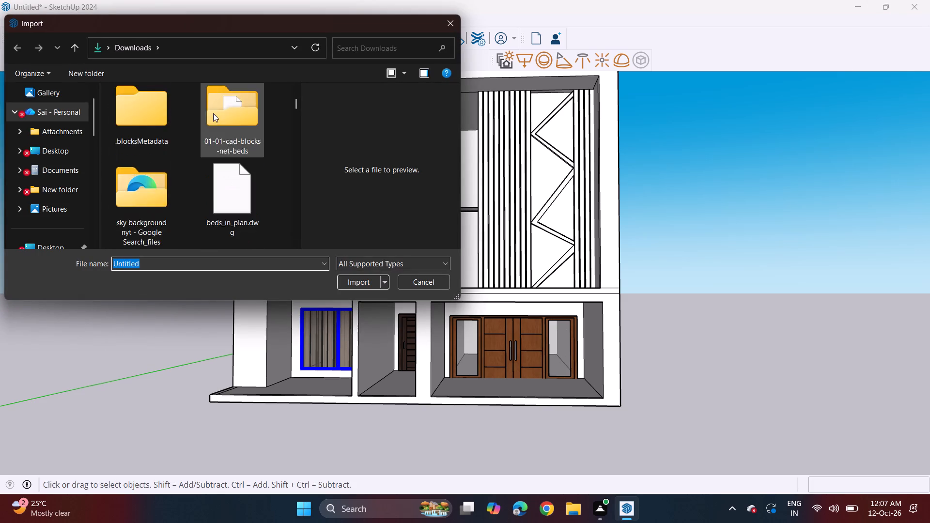
pyautogui.scroll(-15, 213, 113)
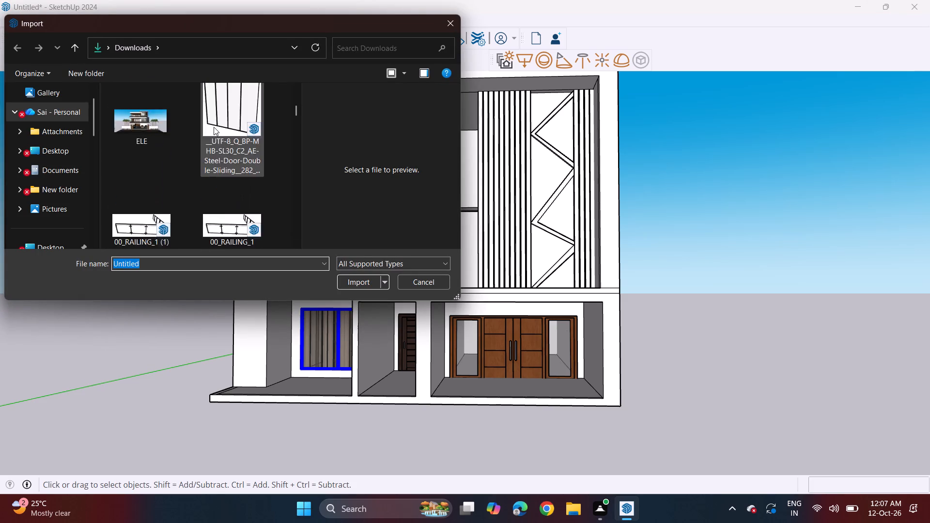
pyautogui.scroll(-8, 214, 127)
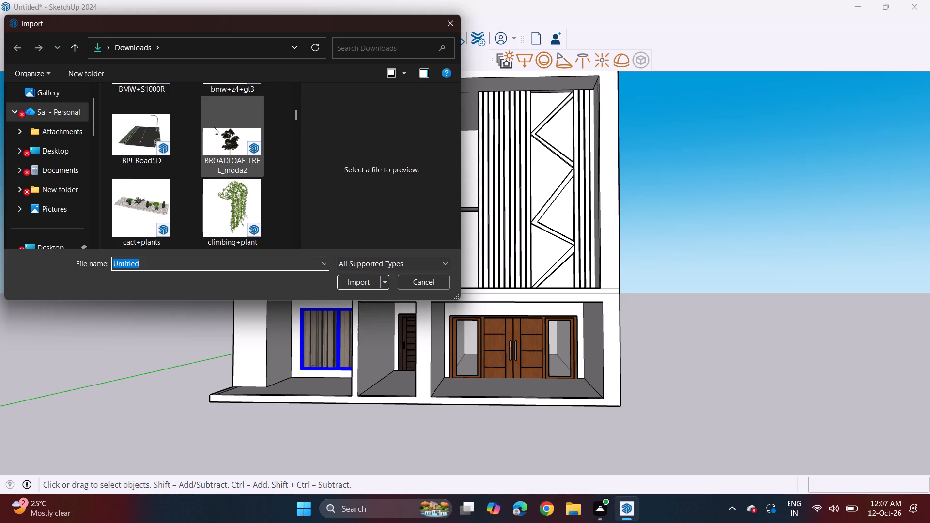
pyautogui.scroll(-6, 214, 127)
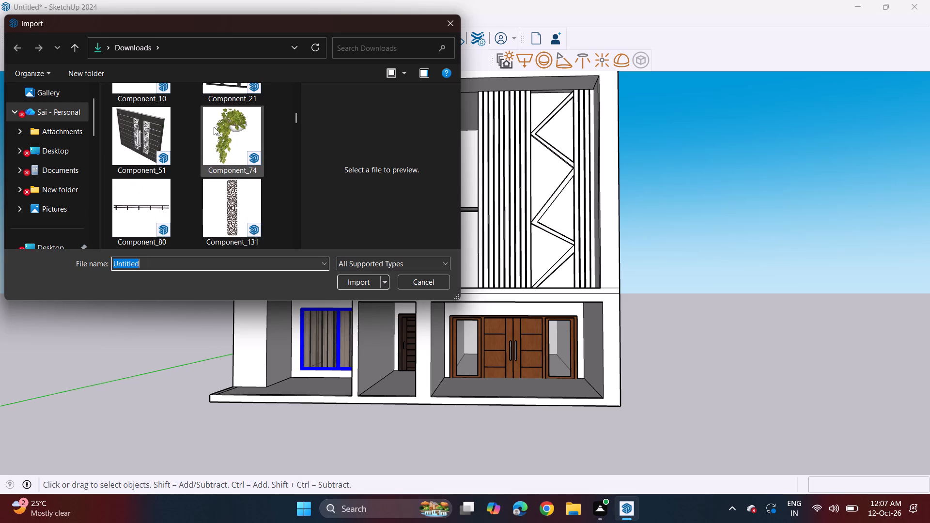
pyautogui.scroll(3, 214, 127)
pyautogui.scroll(-1, 214, 127)
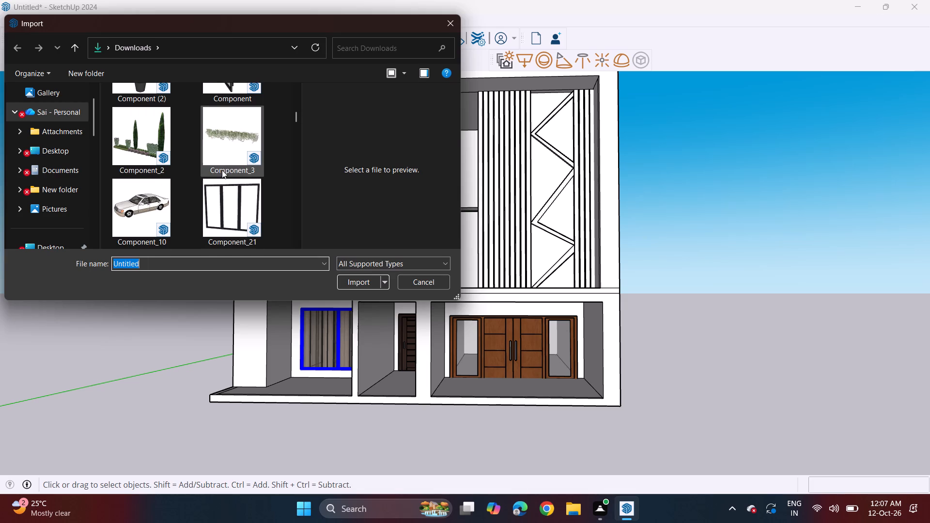
pyautogui.click(201, 186)
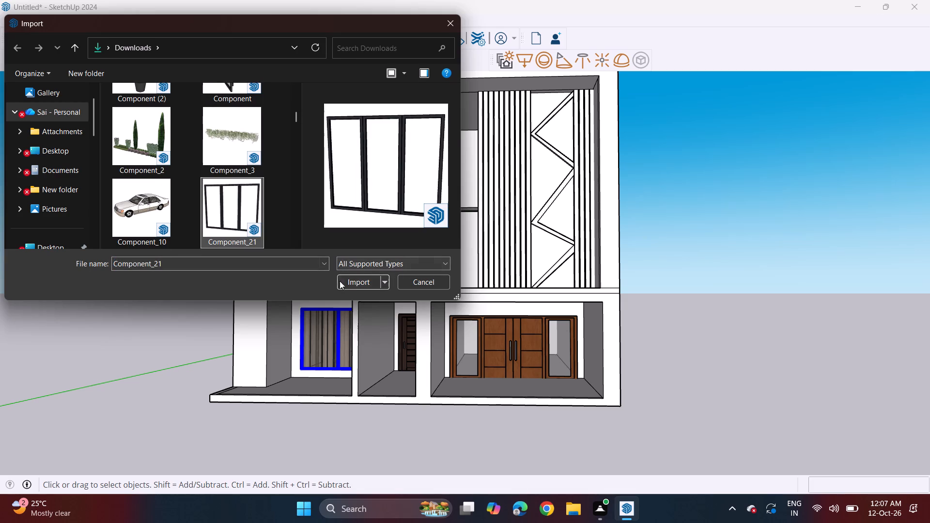
pyautogui.click(352, 283)
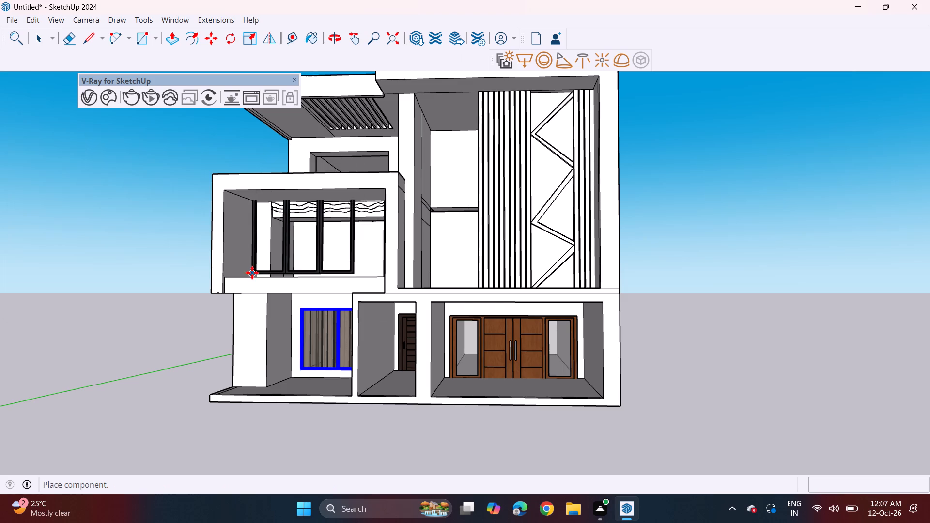
# Place the three-panel window at the lower left corner of the first-floor balcony opening.
pyautogui.moveTo(253, 272); pyautogui.dragTo(403, 326, button='middle')
pyautogui.moveTo(263, 326); pyautogui.dragTo(192, 350, button='middle')
pyautogui.scroll(2, 288, 312)
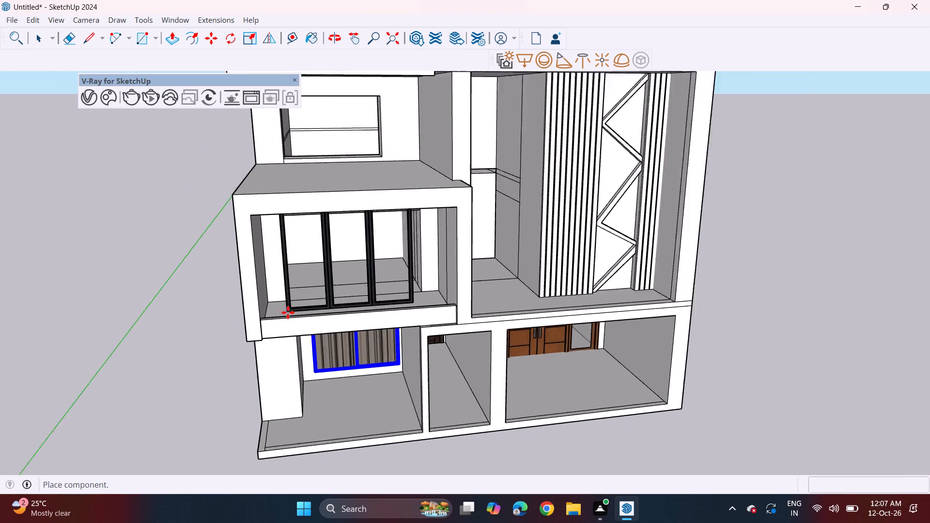
pyautogui.scroll(2, 288, 312)
pyautogui.click(287, 299)
# Scale the three-panel window's height from its top edge by about 0.83 to meet the opening's top below the wavy relief.
pyautogui.scroll(-2, 322, 232)
pyautogui.moveTo(317, 207); pyautogui.dragTo(275, 148, button='middle')
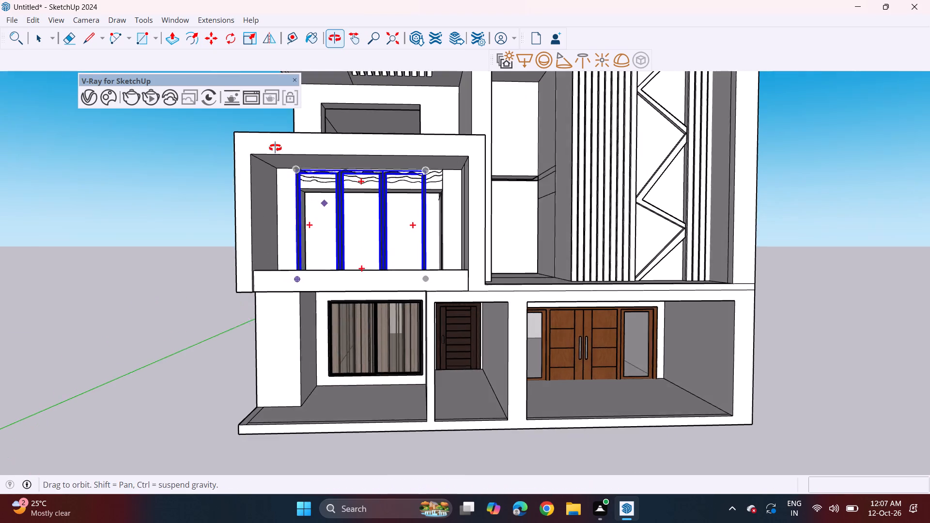
pyautogui.moveTo(275, 148); pyautogui.dragTo(261, 142, button='middle')
pyautogui.click(252, 37)
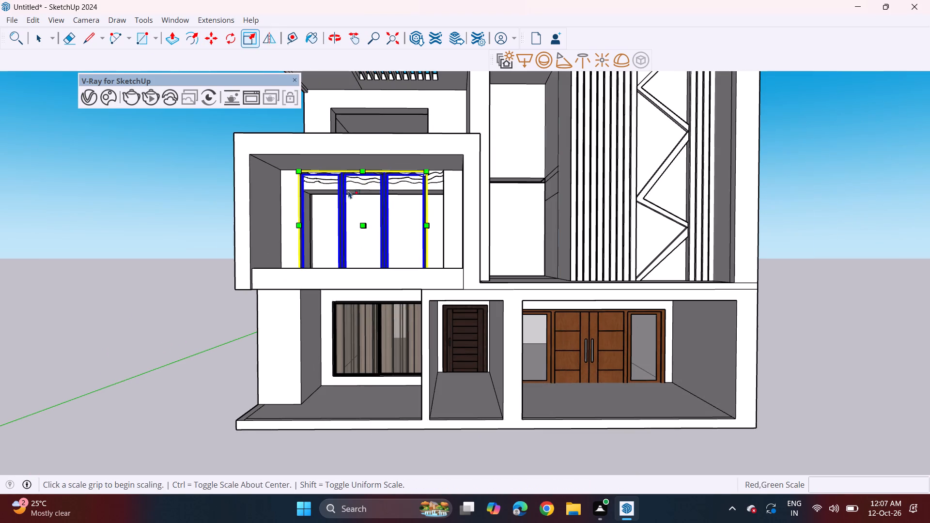
pyautogui.scroll(5, 348, 190)
pyautogui.moveTo(373, 164); pyautogui.dragTo(339, 163, button='middle')
pyautogui.scroll(2, 358, 168)
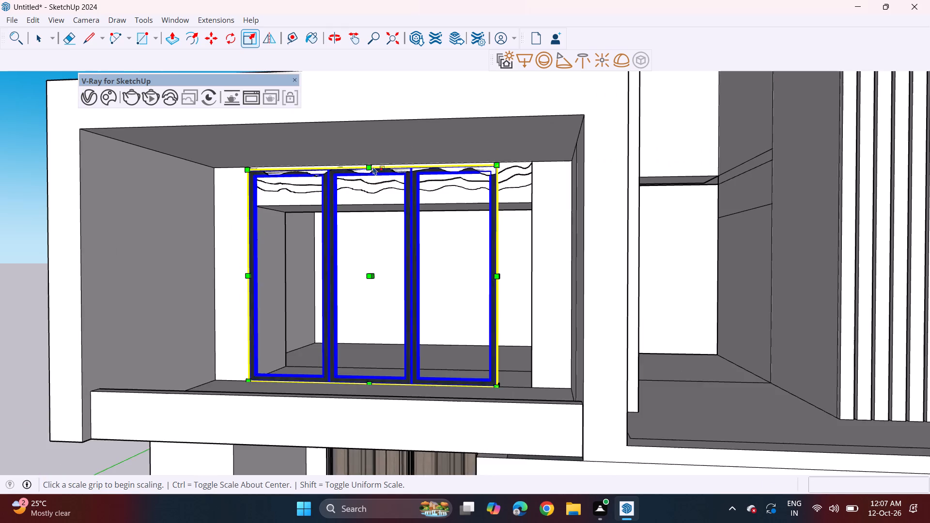
pyautogui.scroll(2, 383, 166)
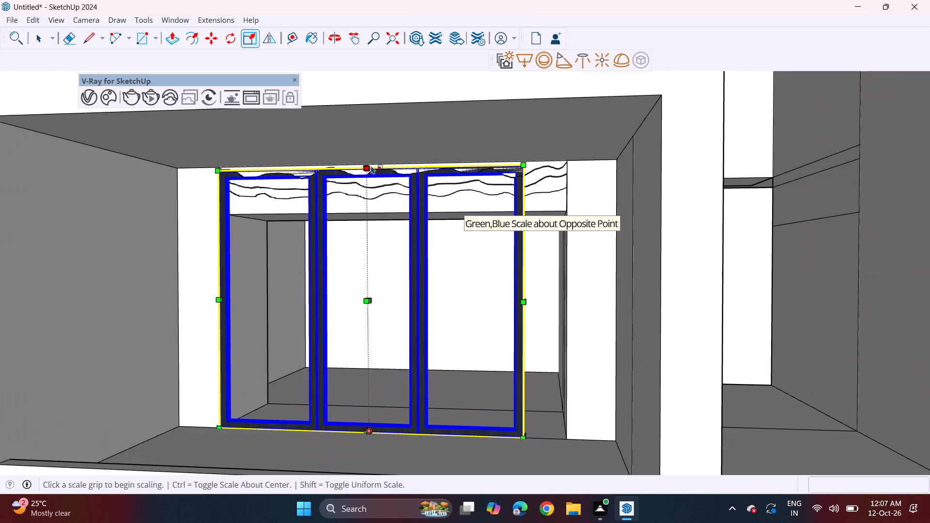
pyautogui.click(372, 169)
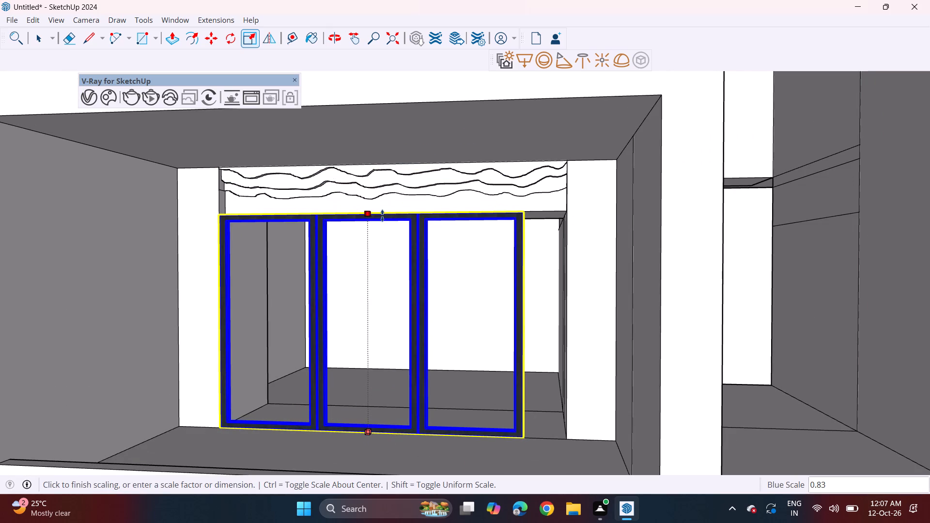
pyautogui.click(382, 215)
# Scale the three-panel window's width from its right edge by about 1.13 to meet the side of the opening.
pyautogui.moveTo(570, 394); pyautogui.dragTo(465, 375, button='middle')
pyautogui.moveTo(386, 342); pyautogui.dragTo(474, 366, button='middle')
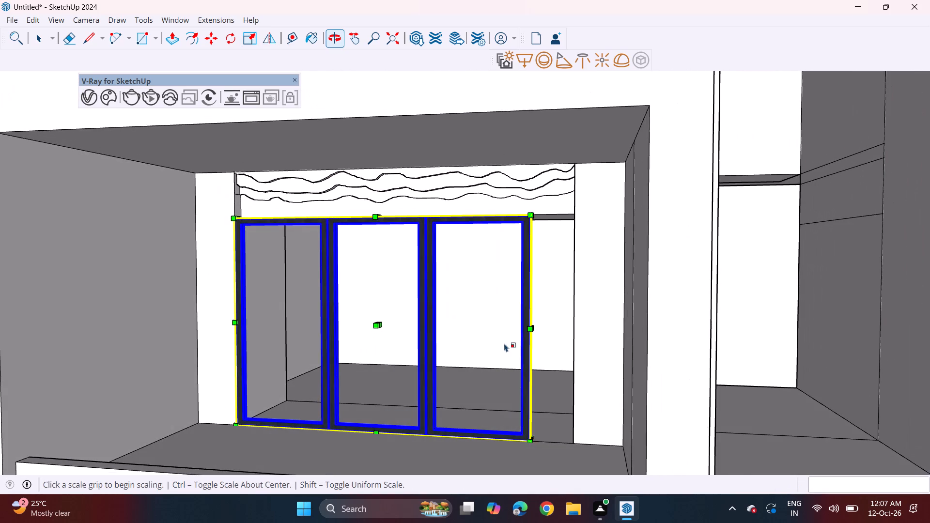
pyautogui.scroll(2, 520, 329)
pyautogui.moveTo(530, 351); pyautogui.dragTo(524, 354, button='middle')
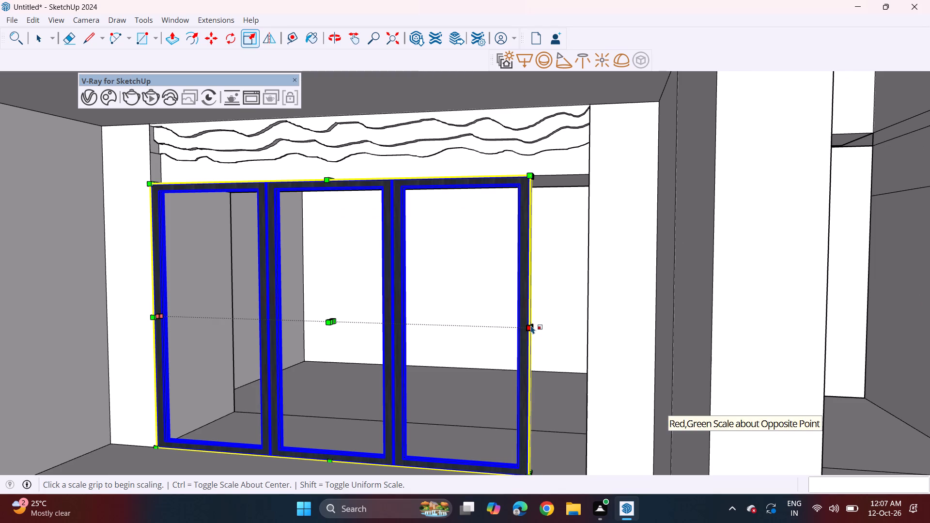
pyautogui.scroll(7, 531, 321)
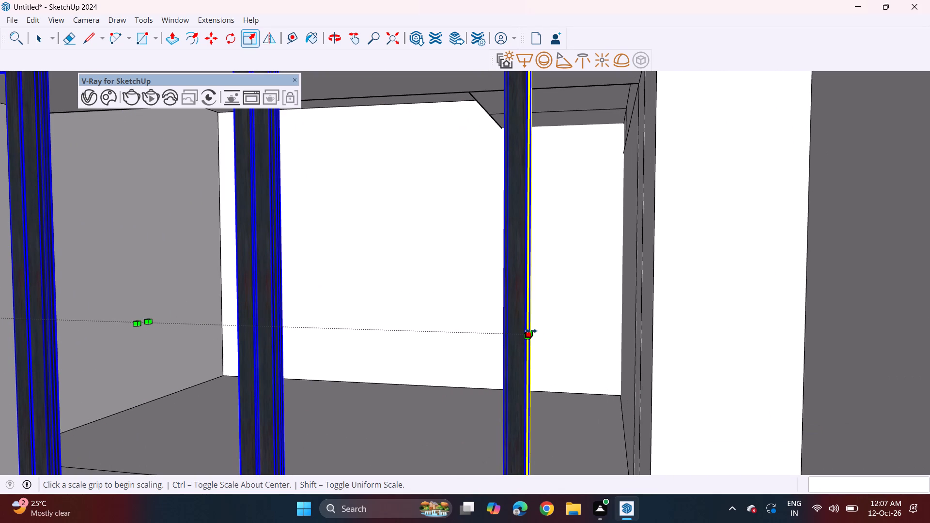
pyautogui.click(531, 330)
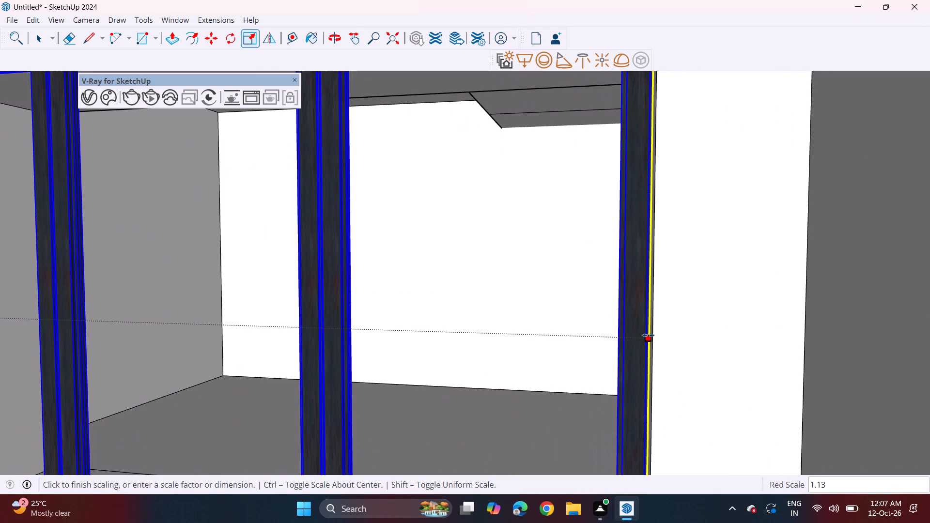
pyautogui.click(648, 335)
pyautogui.scroll(-12, 587, 332)
pyautogui.moveTo(448, 299); pyautogui.dragTo(439, 277, button='middle')
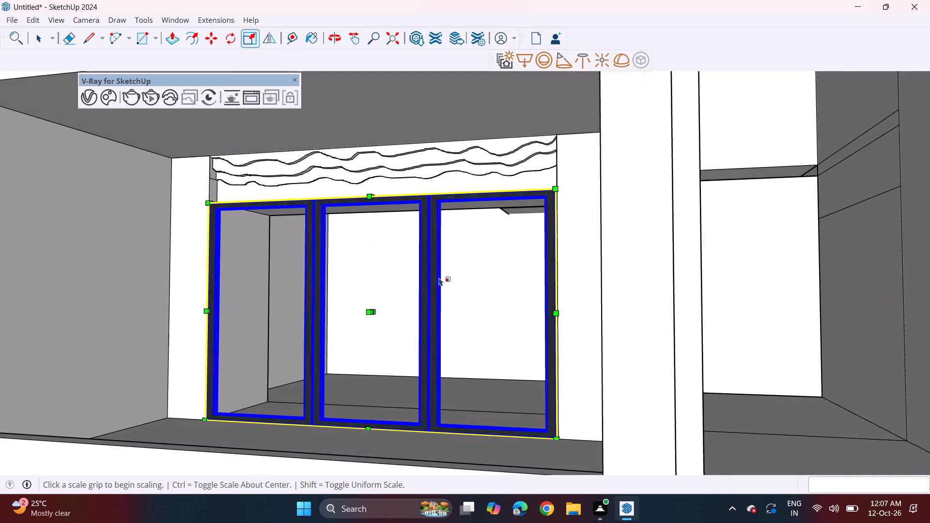
pyautogui.scroll(-9, 439, 277)
pyautogui.press('space')
pyautogui.click(194, 257)
pyautogui.scroll(-2, 194, 257)
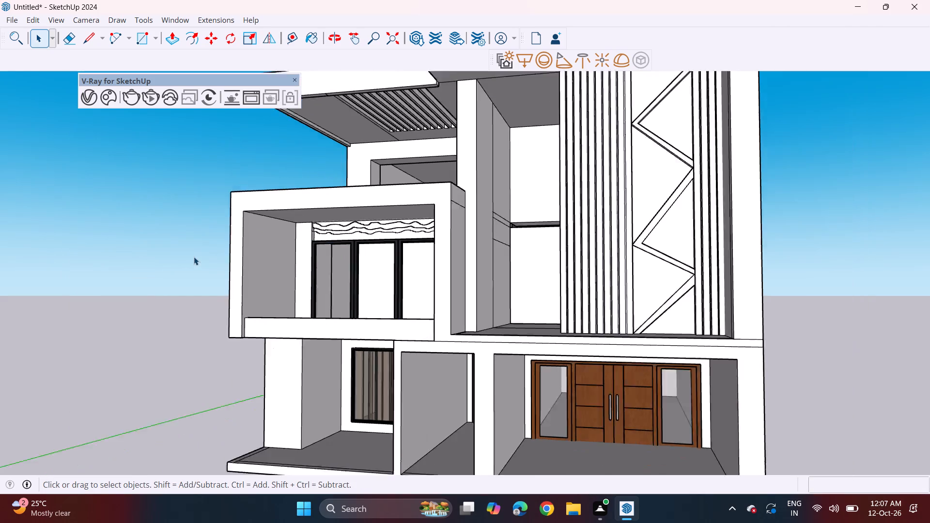
pyautogui.moveTo(194, 256); pyautogui.dragTo(215, 272, button='middle')
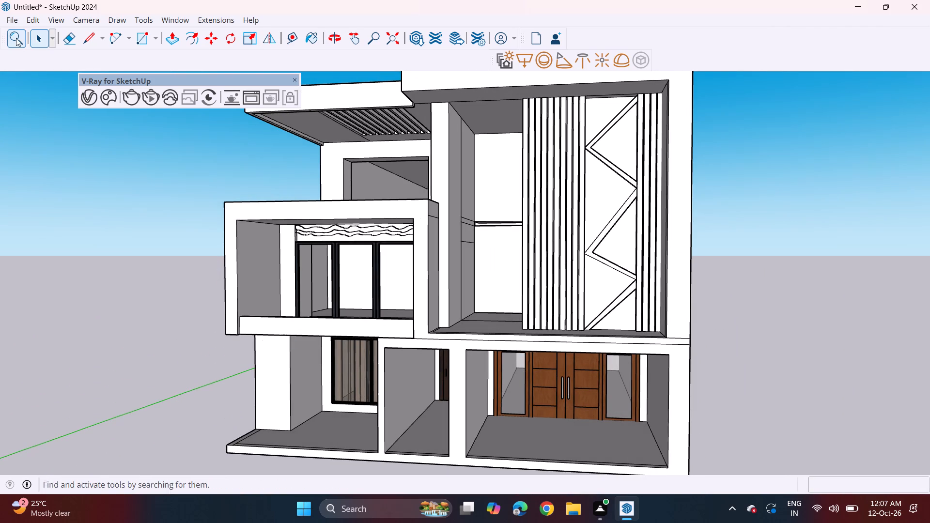
# Import the Curtains model from the Downloads folder and place it in the first-floor room behind the three-panel window.
pyautogui.click(16, 21)
pyautogui.click(54, 185)
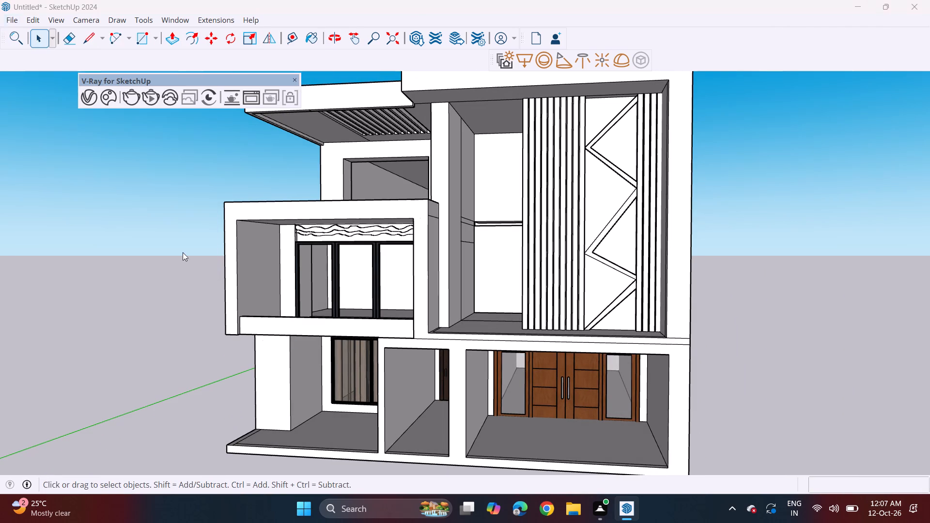
pyautogui.scroll(-19, 245, 209)
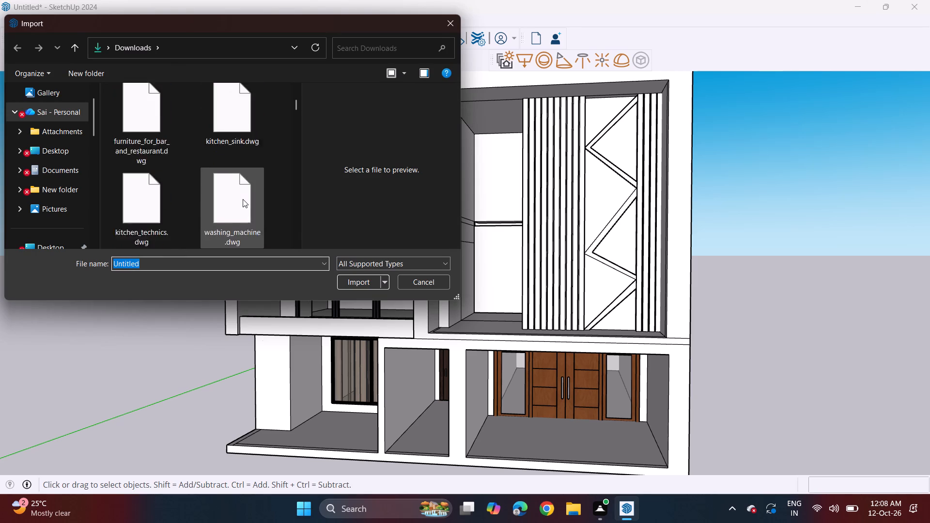
pyautogui.scroll(-19, 243, 199)
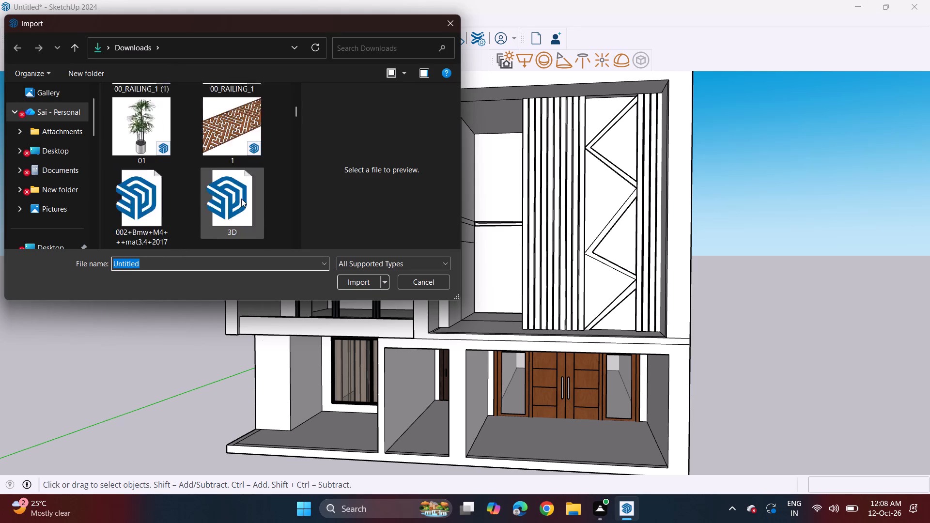
pyautogui.scroll(-6, 240, 196)
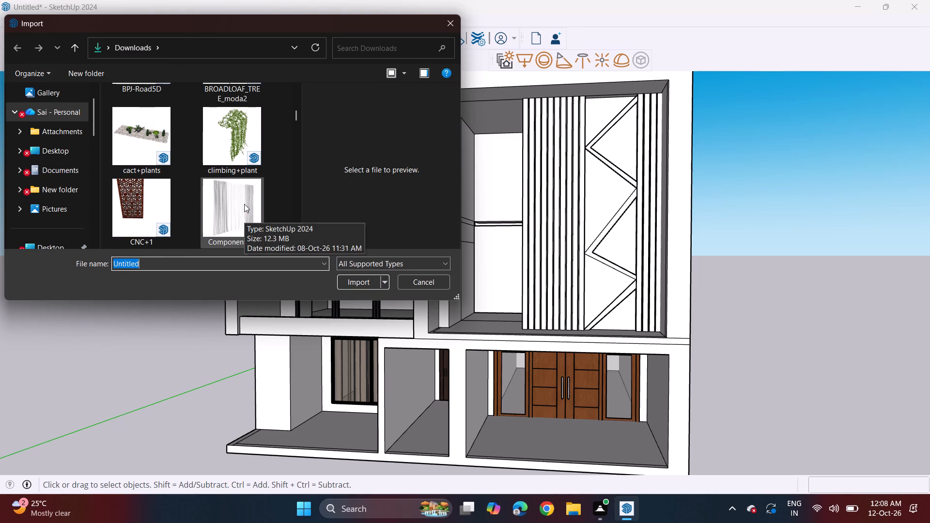
pyautogui.scroll(-5, 244, 204)
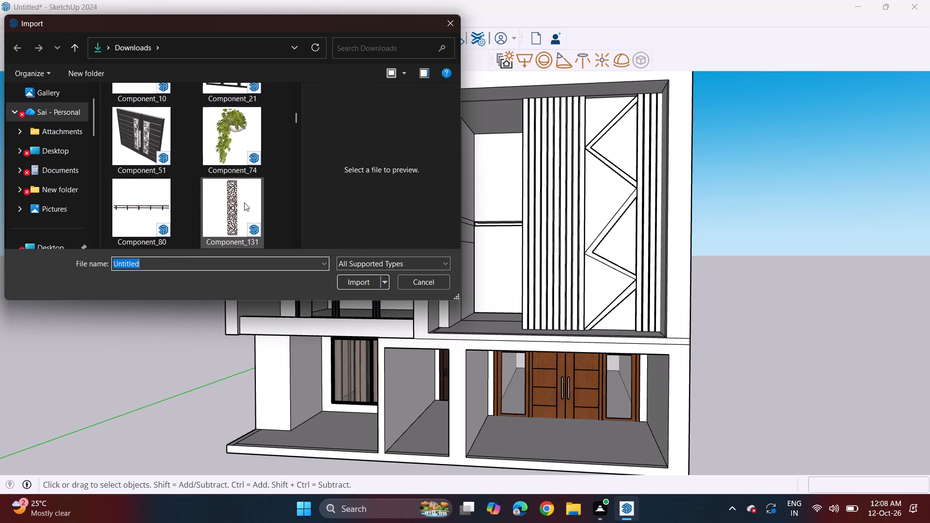
pyautogui.scroll(-2, 244, 202)
pyautogui.click(257, 131)
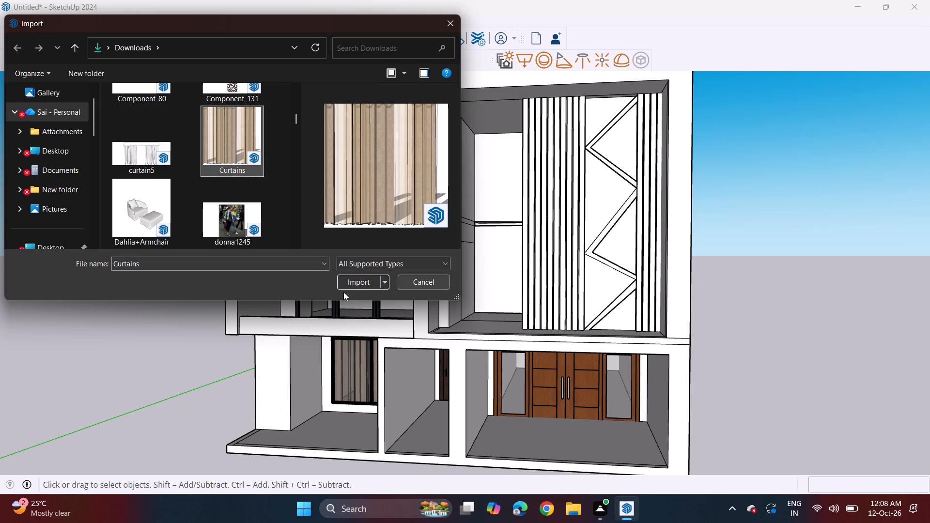
pyautogui.click(350, 277)
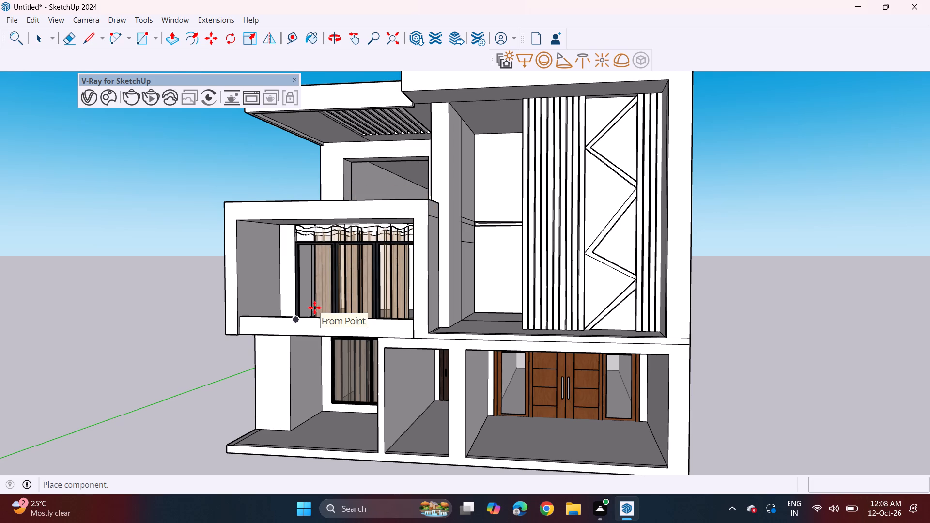
pyautogui.click(330, 305)
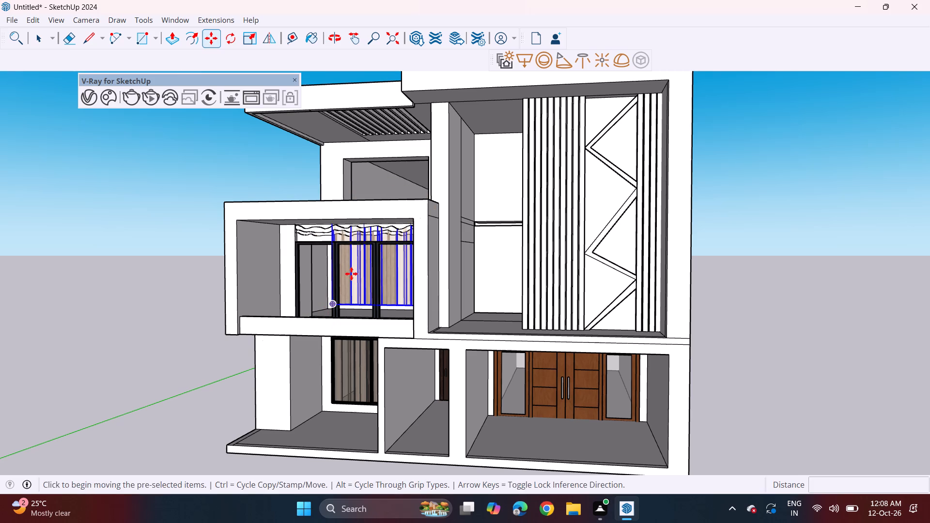
# Move the first-floor curtains about 3' 5 11/16" within the room to line them up behind the three-panel window.
pyautogui.moveTo(353, 267); pyautogui.dragTo(426, 267, button='middle')
pyautogui.scroll(16, 413, 261)
pyautogui.scroll(5, 334, 276)
pyautogui.moveTo(334, 275); pyautogui.dragTo(780, 240, button='middle')
pyautogui.scroll(1, 335, 277)
pyautogui.scroll(-2, 650, 219)
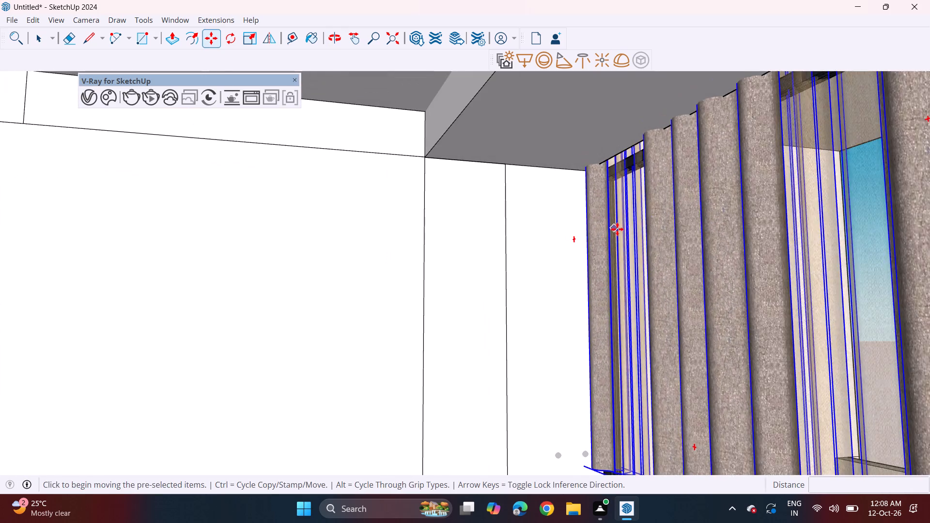
pyautogui.moveTo(617, 229); pyautogui.dragTo(823, 230, button='middle')
pyautogui.moveTo(780, 224); pyautogui.dragTo(601, 257, button='middle')
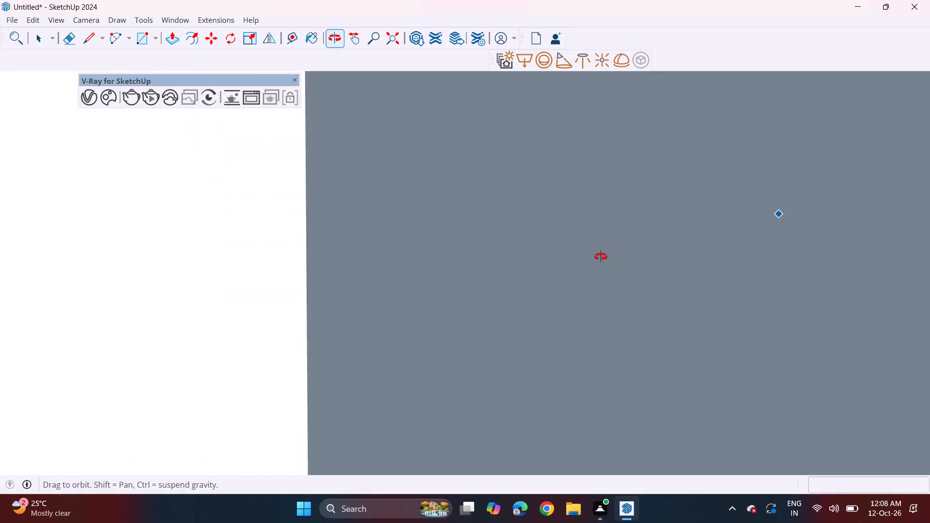
pyautogui.moveTo(601, 257); pyautogui.dragTo(600, 258, button='middle')
pyautogui.moveTo(600, 259); pyautogui.dragTo(221, 292, button='middle')
pyautogui.moveTo(478, 213); pyautogui.dragTo(112, 309, button='middle')
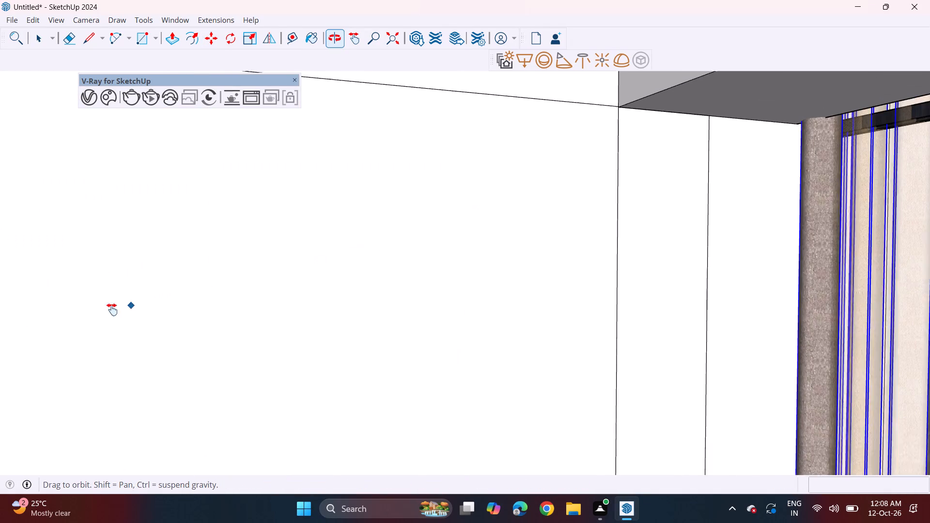
pyautogui.moveTo(112, 309); pyautogui.dragTo(100, 314, button='middle')
pyautogui.moveTo(620, 202); pyautogui.dragTo(681, 215, button='middle')
pyautogui.scroll(2, 809, 191)
pyautogui.moveTo(807, 188); pyautogui.dragTo(547, 207, button='middle')
pyautogui.moveTo(583, 195); pyautogui.dragTo(737, 189, button='middle')
pyautogui.moveTo(730, 190); pyautogui.dragTo(714, 188, button='middle')
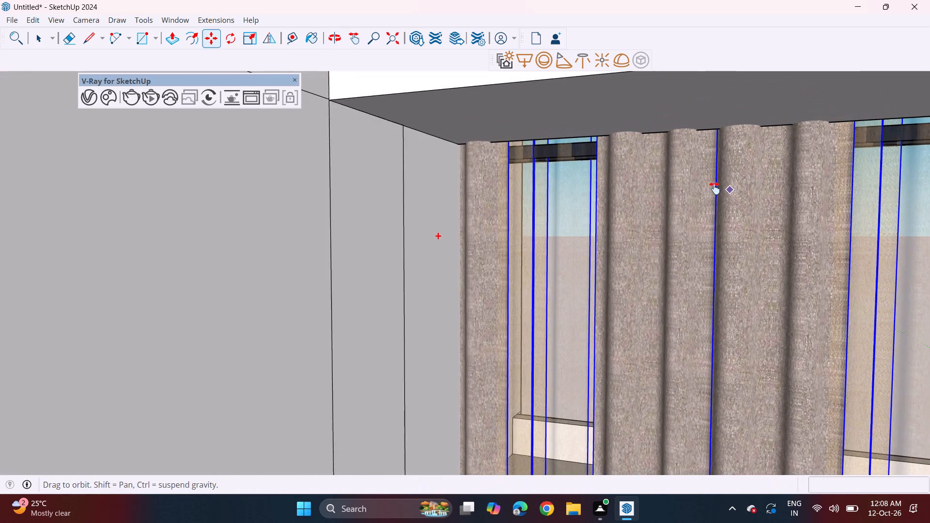
pyautogui.moveTo(714, 188); pyautogui.dragTo(551, 191, button='middle')
pyautogui.moveTo(550, 191); pyautogui.dragTo(600, 193, button='middle')
pyautogui.moveTo(680, 181); pyautogui.dragTo(568, 180, button='middle')
pyautogui.moveTo(610, 180); pyautogui.dragTo(679, 175, button='middle')
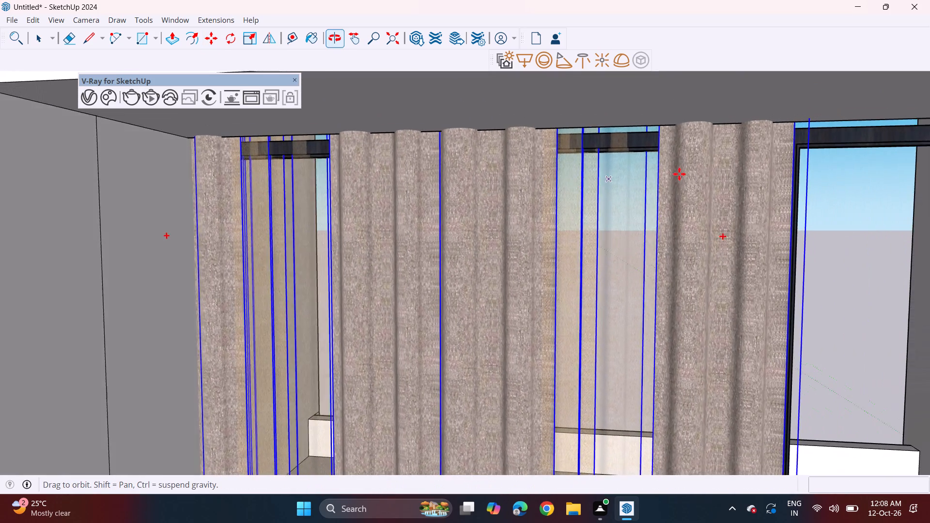
pyautogui.keyDown('shift'); pyautogui.moveTo(667, 182); pyautogui.dragTo(551, 172, button='middle'); pyautogui.keyUp('shift')
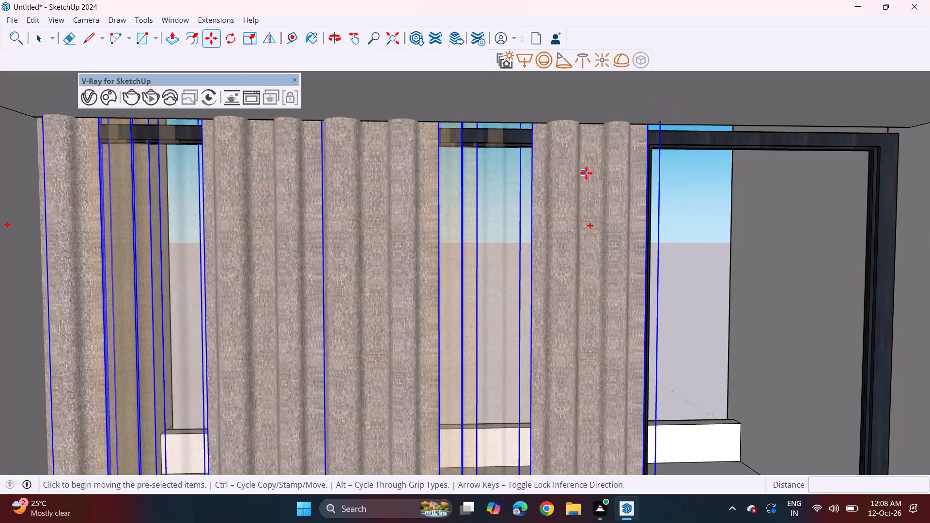
pyautogui.click(586, 171)
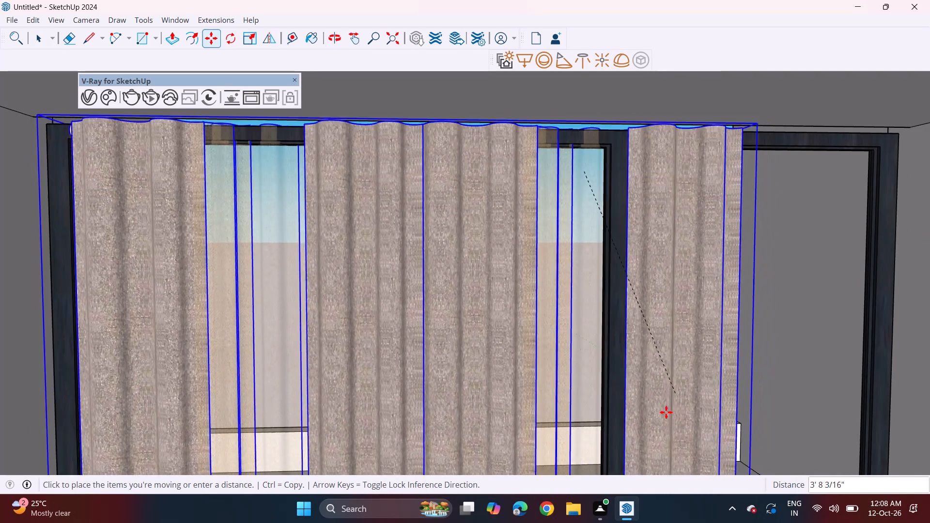
pyautogui.click(645, 391)
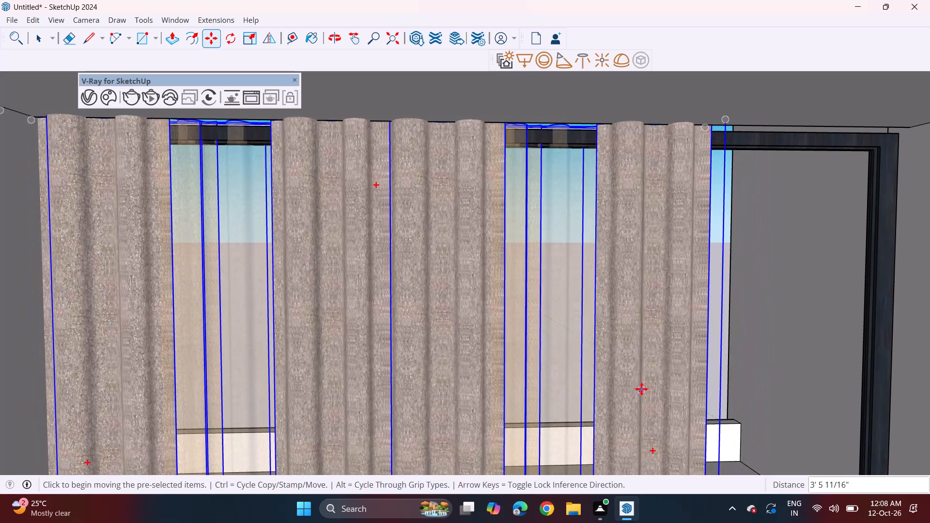
# Widen the first-floor curtains from one side edge so they span the full three-panel window.
pyautogui.moveTo(248, 35); pyautogui.dragTo(256, 37)
pyautogui.click(708, 440)
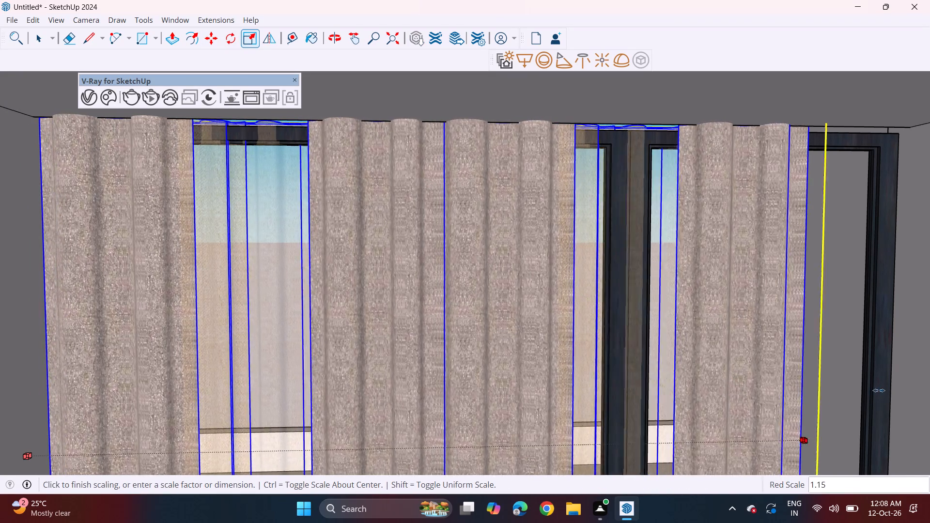
pyautogui.click(909, 376)
# Shorten the first-floor curtains from their bottom edge to fit the three-panel window's height.
pyautogui.moveTo(531, 381); pyautogui.dragTo(777, 362, button='middle')
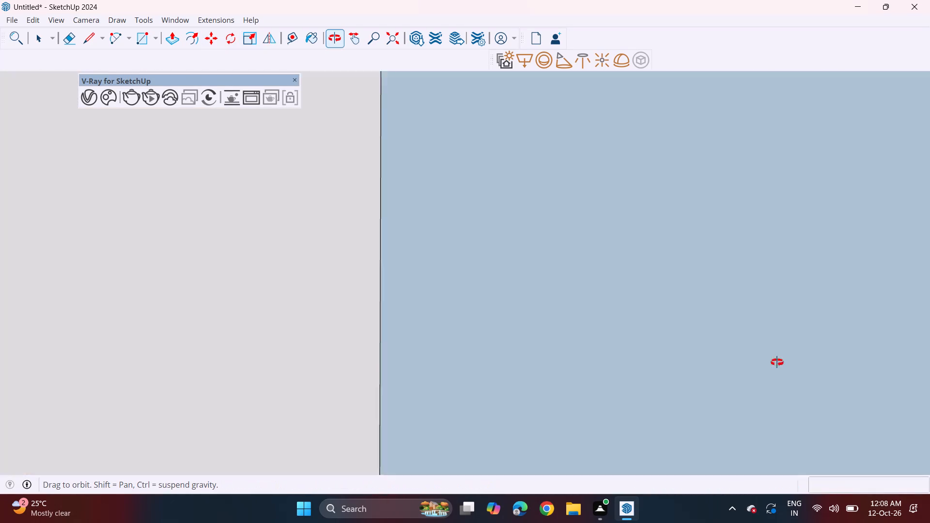
pyautogui.moveTo(777, 362); pyautogui.dragTo(929, 392, button='middle')
pyautogui.scroll(-4, 301, 318)
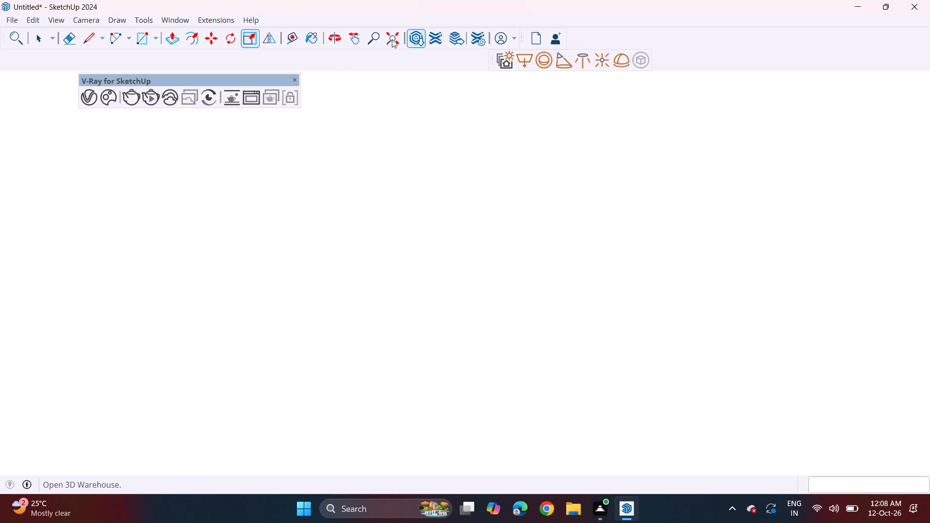
pyautogui.click(393, 40)
pyautogui.moveTo(225, 262); pyautogui.dragTo(619, 233, button='middle')
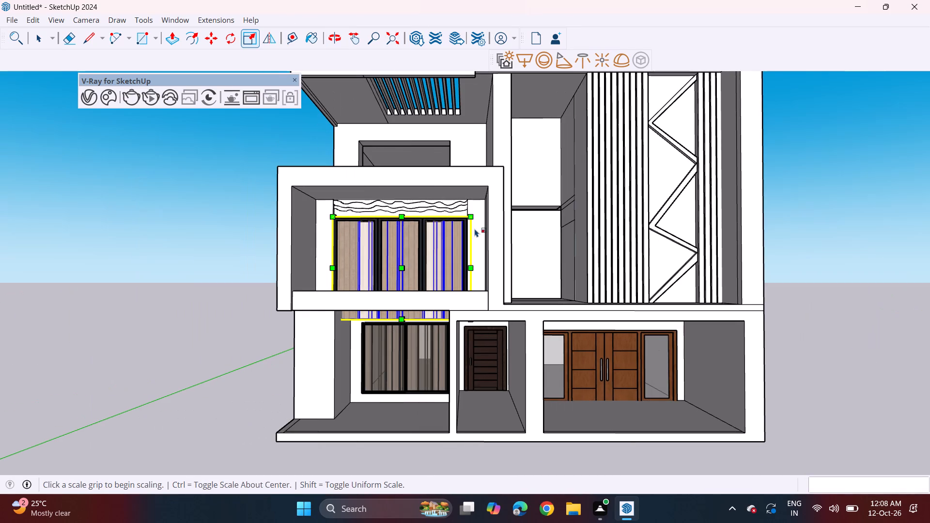
pyautogui.scroll(7, 413, 330)
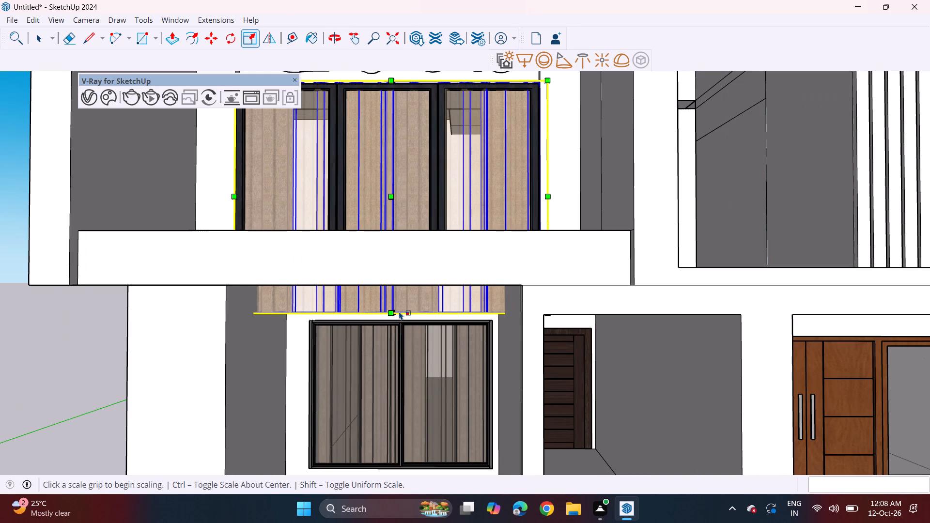
pyautogui.click(397, 311)
pyautogui.moveTo(416, 213); pyautogui.dragTo(416, 257, button='middle')
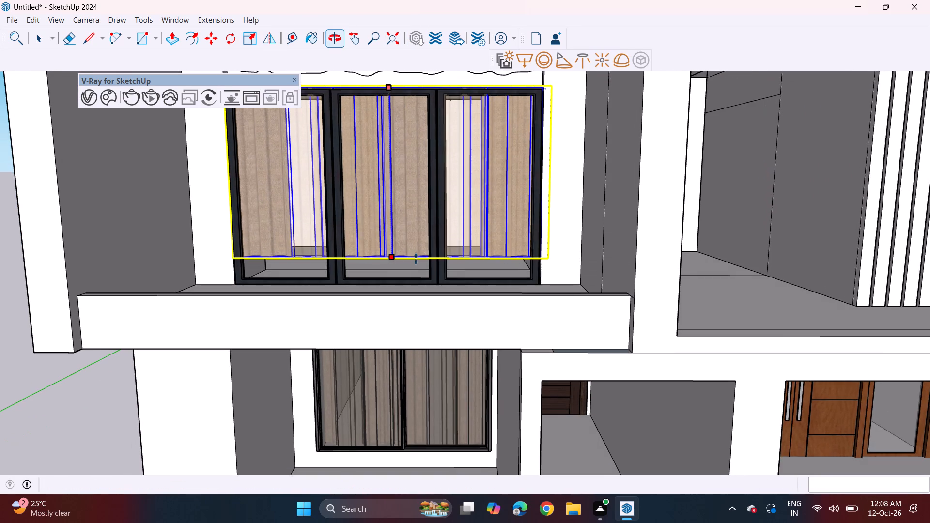
pyautogui.click(419, 286)
pyautogui.moveTo(513, 252); pyautogui.dragTo(480, 180, button='middle')
pyautogui.scroll(-2, 472, 176)
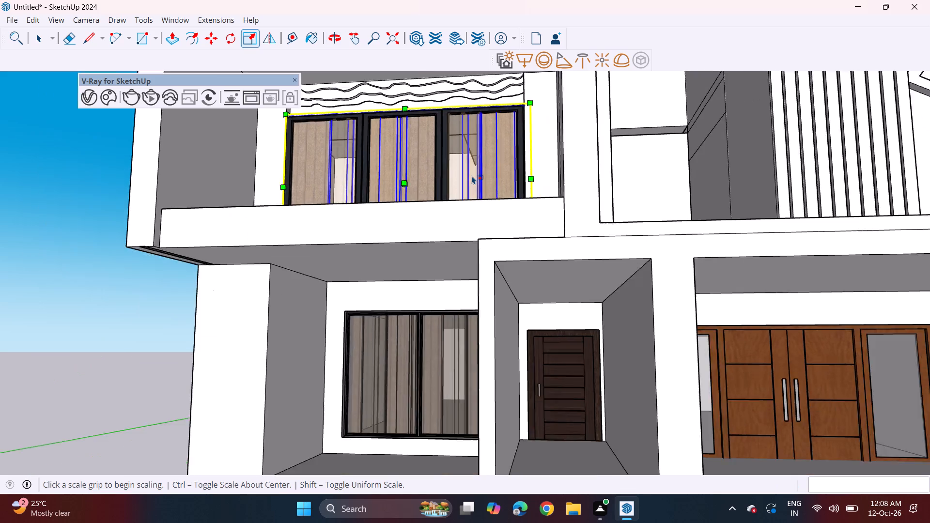
pyautogui.scroll(-7, 472, 176)
pyautogui.moveTo(460, 168); pyautogui.dragTo(464, 204, button='middle')
pyautogui.press('space')
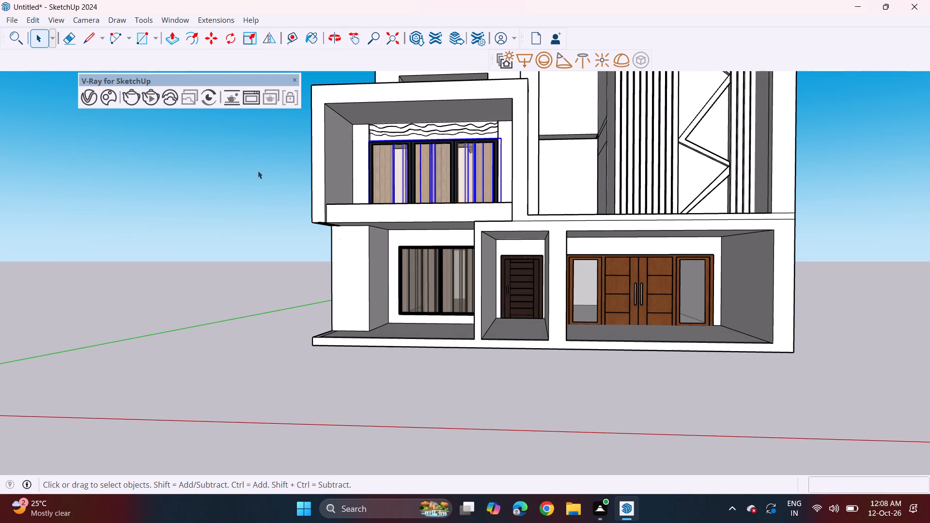
pyautogui.click(257, 169)
# Copy the ground-floor two-panel sliding window up into the top-floor wall opening.
pyautogui.scroll(-3, 252, 168)
pyautogui.moveTo(249, 165); pyautogui.dragTo(207, 203, button='middle')
pyautogui.moveTo(210, 223); pyautogui.dragTo(236, 282, button='middle')
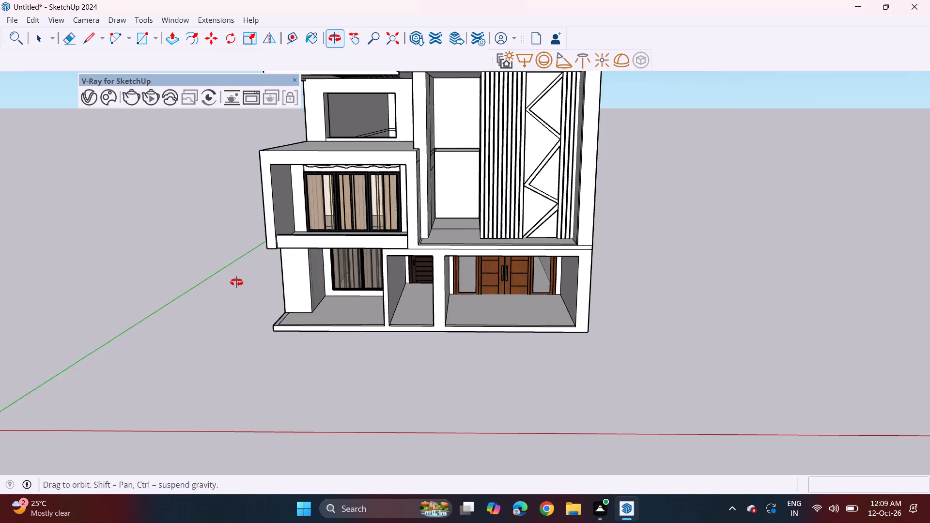
pyautogui.moveTo(236, 282); pyautogui.dragTo(242, 278, button='middle')
pyautogui.keyDown('shift'); pyautogui.moveTo(251, 239); pyautogui.dragTo(231, 284, button='middle'); pyautogui.keyUp('shift')
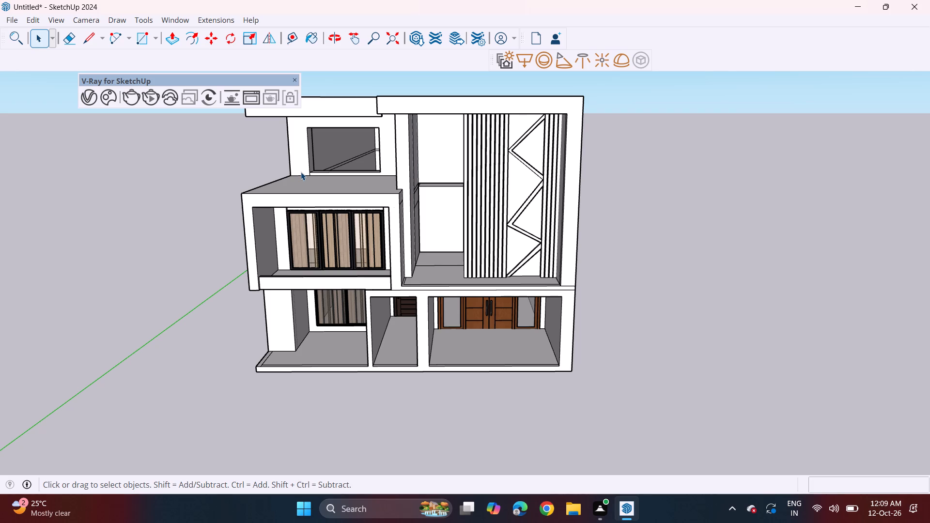
pyautogui.click(348, 240)
pyautogui.click(334, 305)
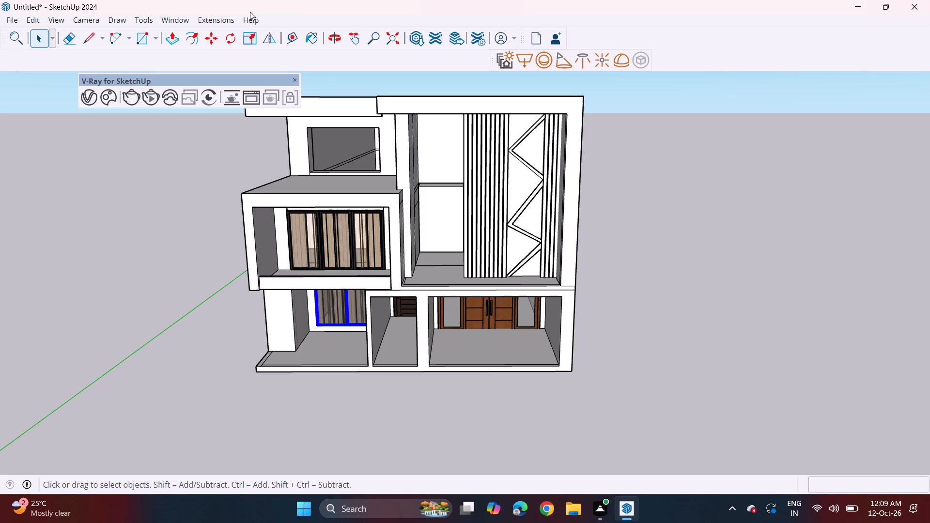
pyautogui.moveTo(310, 309); pyautogui.dragTo(391, 254, button='middle')
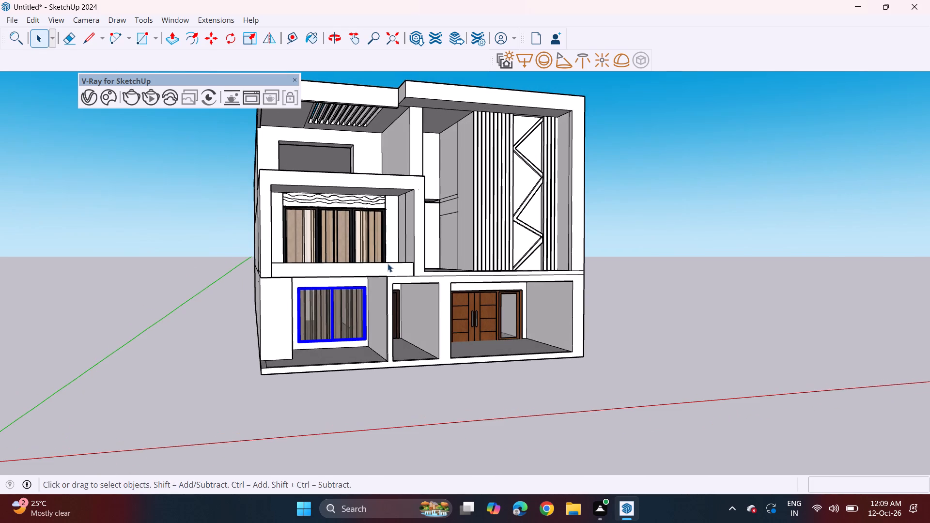
pyautogui.press('m')
pyautogui.click(364, 286)
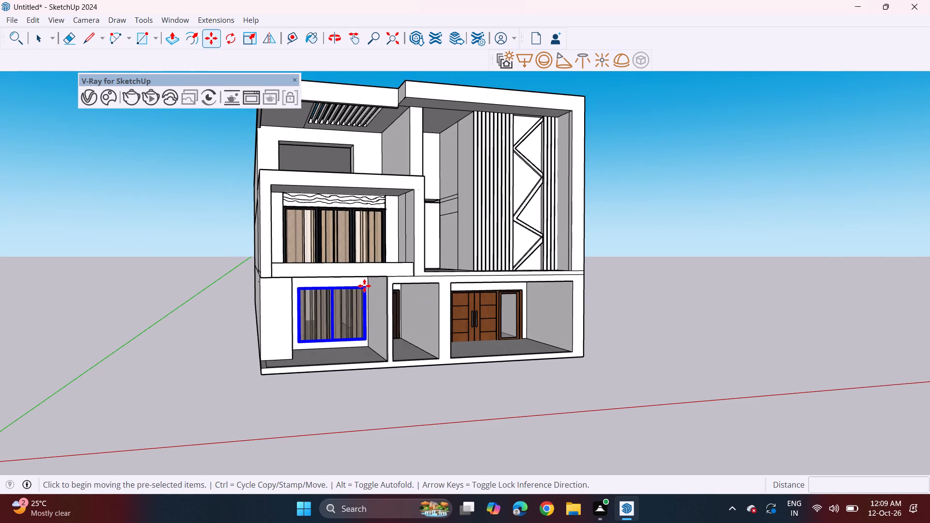
pyautogui.moveTo(351, 174); pyautogui.dragTo(337, 246, button='middle')
pyautogui.scroll(3, 350, 156)
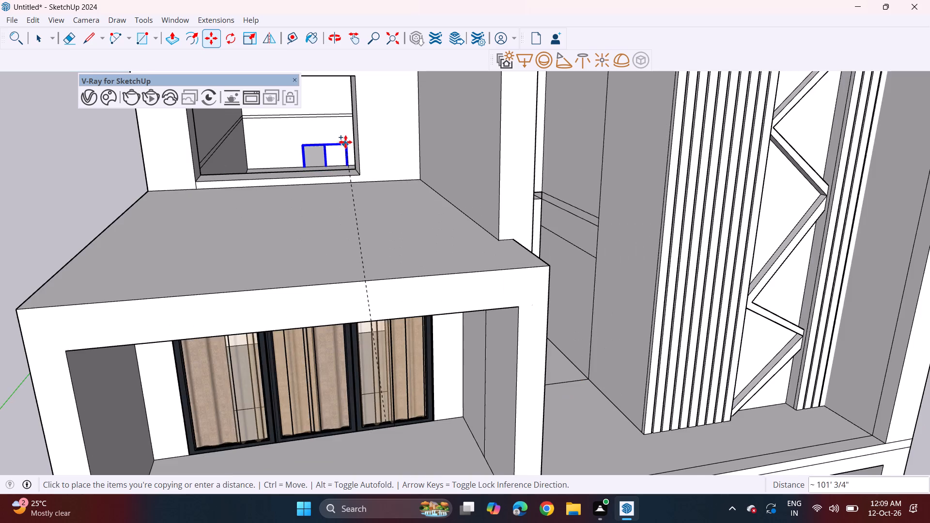
pyautogui.moveTo(344, 140); pyautogui.dragTo(381, 296, button='middle')
pyautogui.moveTo(383, 292); pyautogui.dragTo(363, 223, button='middle')
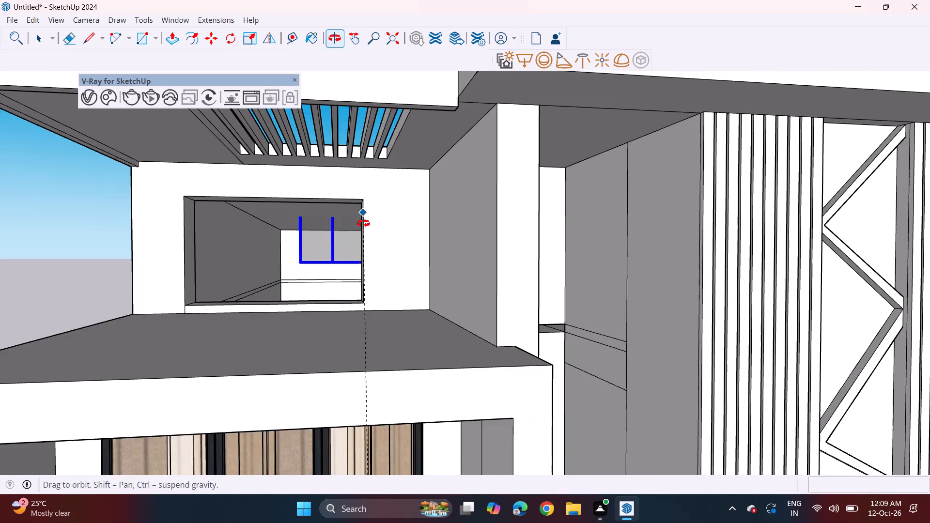
pyautogui.moveTo(363, 223); pyautogui.dragTo(363, 224, button='middle')
pyautogui.click(350, 211)
# Move the copied two-panel window so its upper right corner meets the corner of the top-floor opening.
pyautogui.scroll(3, 354, 209)
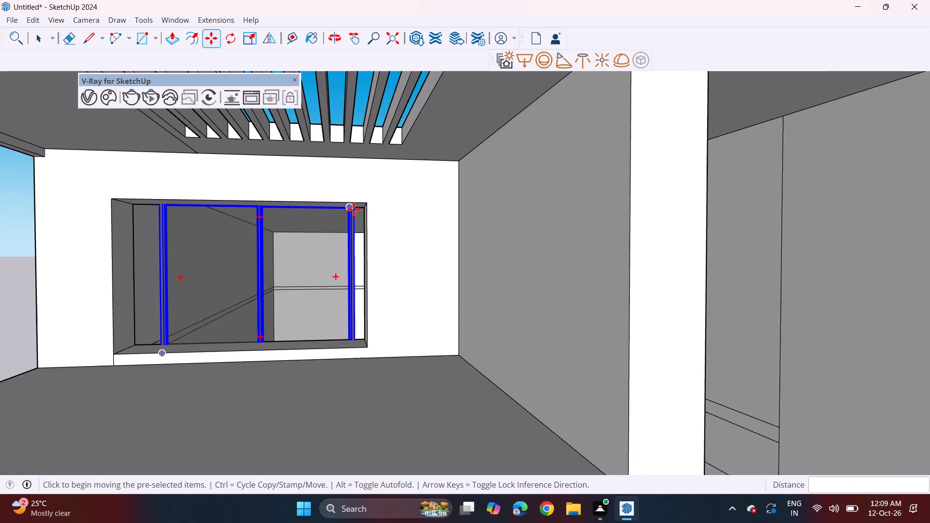
pyautogui.click(354, 208)
pyautogui.click(361, 205)
# Scale the top-floor window's width from its left edge by about 1.20 to reach the opening's side.
pyautogui.moveTo(329, 234); pyautogui.dragTo(418, 245, button='middle')
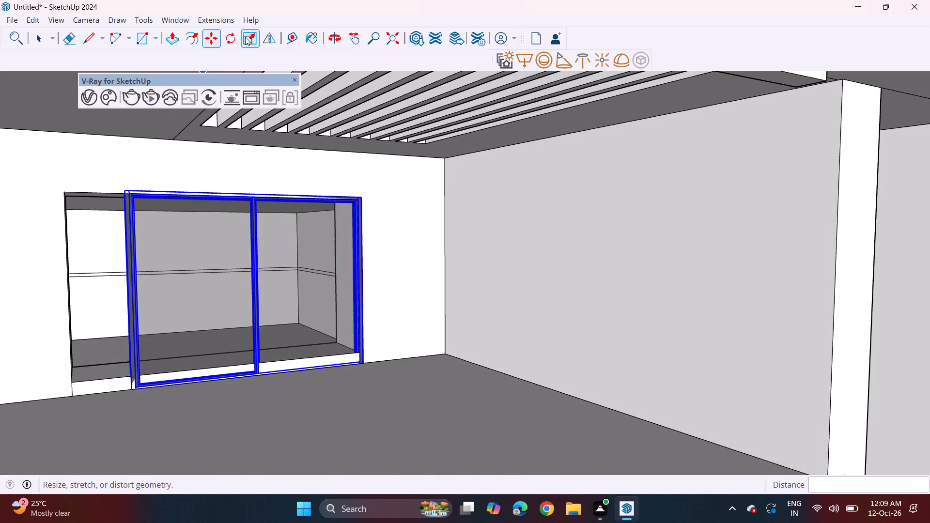
pyautogui.click(246, 36)
pyautogui.moveTo(141, 298); pyautogui.dragTo(241, 310, button='middle')
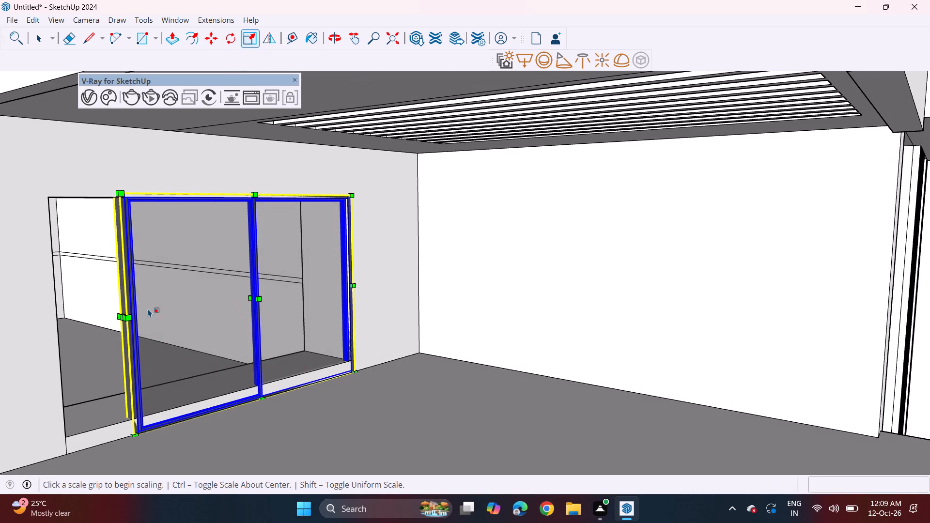
pyautogui.click(121, 316)
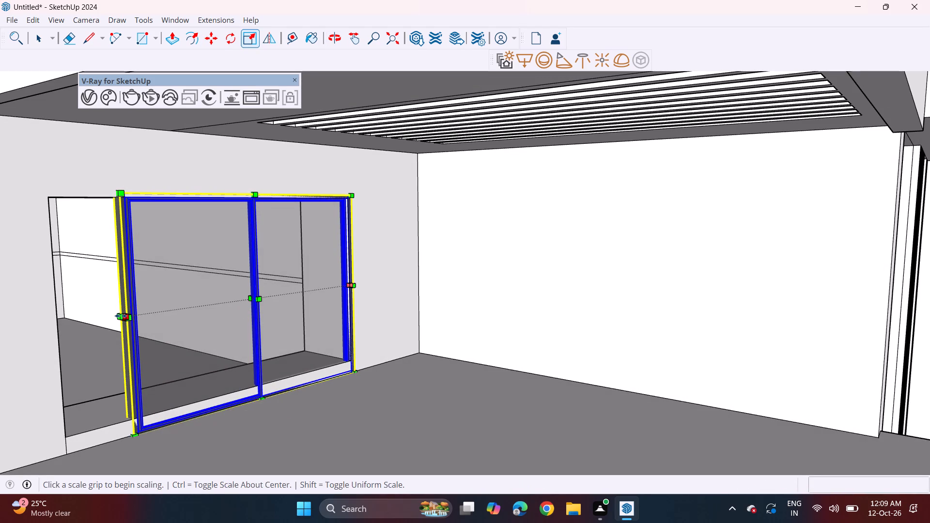
pyautogui.click(56, 343)
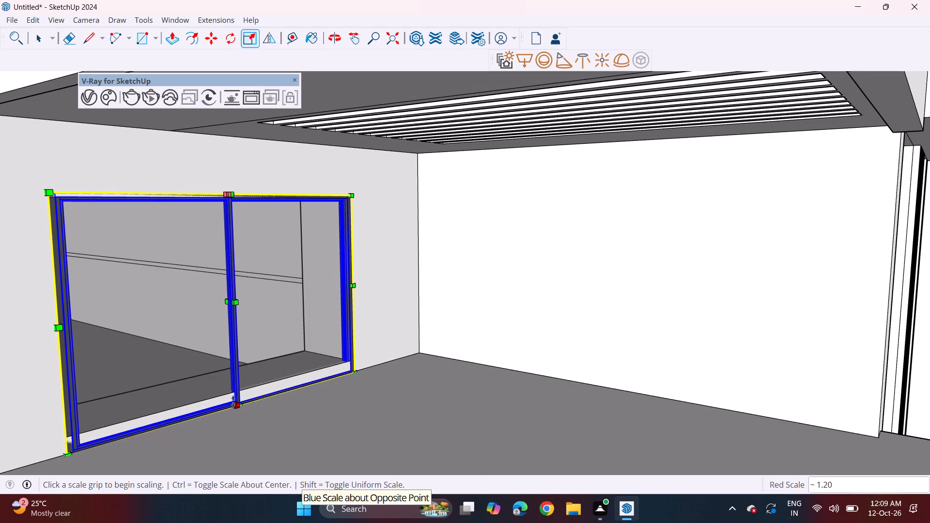
# Scale the top-floor window's height from its bottom edge by about 0.94 to meet the opening's sill.
pyautogui.click(233, 401)
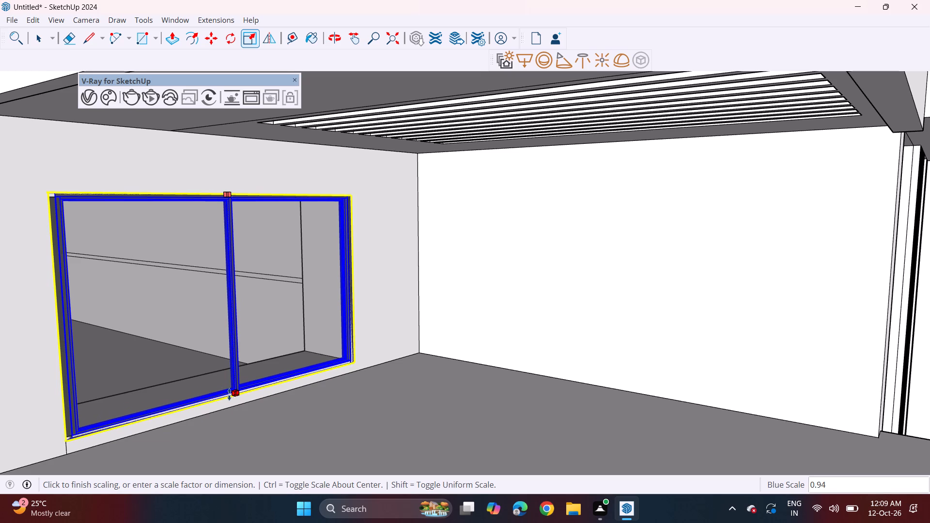
pyautogui.click(229, 394)
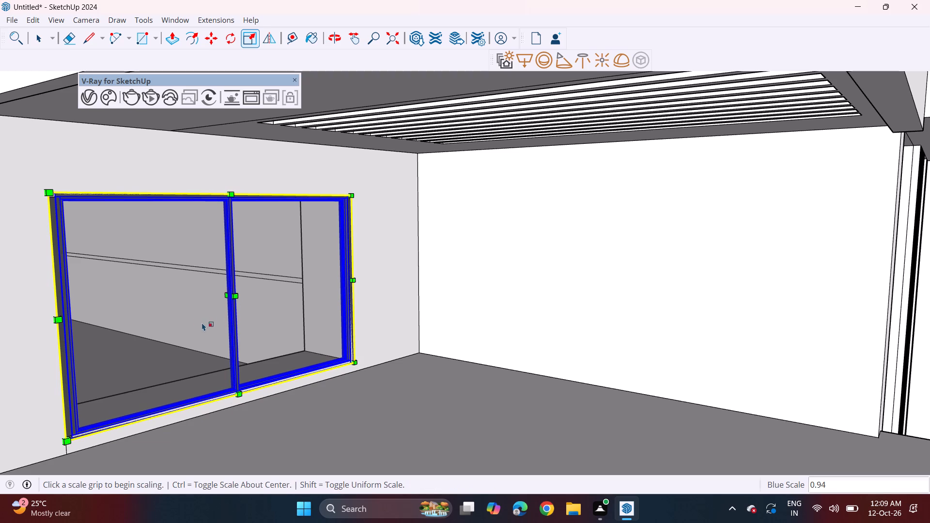
# Copy the curtain set from the lower-floor window up about 18' 1", placing its top corner at the top-floor window opening's inner upper corner.
pyautogui.moveTo(202, 323); pyautogui.dragTo(300, 326, button='middle')
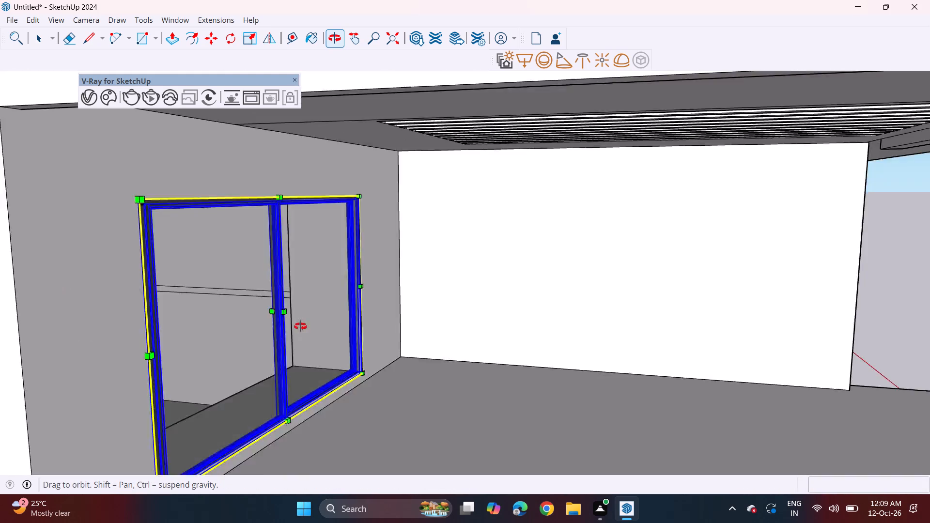
pyautogui.moveTo(300, 326); pyautogui.dragTo(344, 300, button='middle')
pyautogui.moveTo(465, 294); pyautogui.dragTo(423, 295, button='middle')
pyautogui.scroll(3, 352, 299)
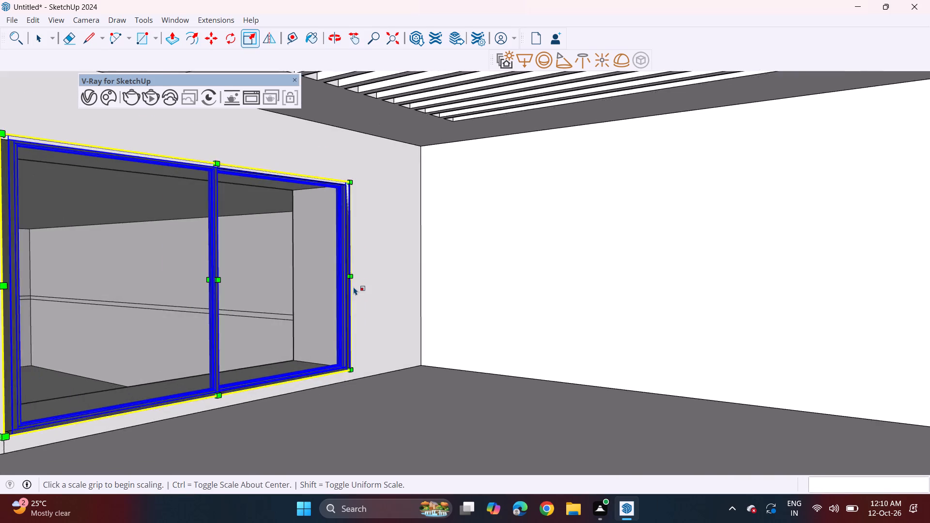
pyautogui.scroll(3, 355, 278)
pyautogui.moveTo(312, 298); pyautogui.dragTo(727, 278, button='middle')
pyautogui.moveTo(595, 333); pyautogui.dragTo(590, 323, button='middle')
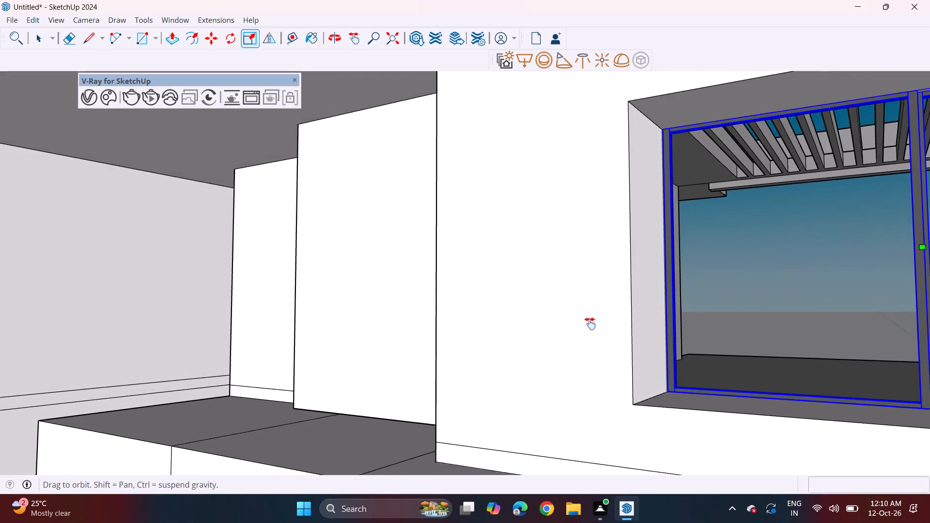
pyautogui.moveTo(590, 323); pyautogui.dragTo(451, 149, button='middle')
pyautogui.moveTo(457, 175); pyautogui.dragTo(567, 188, button='middle')
pyautogui.keyDown('shift'); pyautogui.moveTo(632, 229); pyautogui.dragTo(350, 100, button='middle'); pyautogui.keyUp('shift')
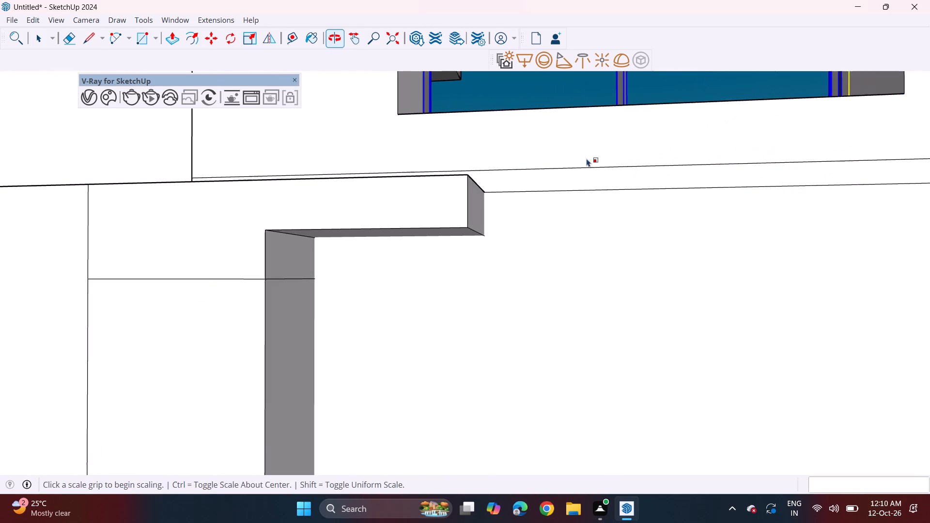
pyautogui.moveTo(648, 226); pyautogui.dragTo(422, 140, button='middle')
pyautogui.scroll(-2, 435, 181)
pyautogui.keyDown('shift'); pyautogui.middleClick(433, 200); pyautogui.keyUp('shift')
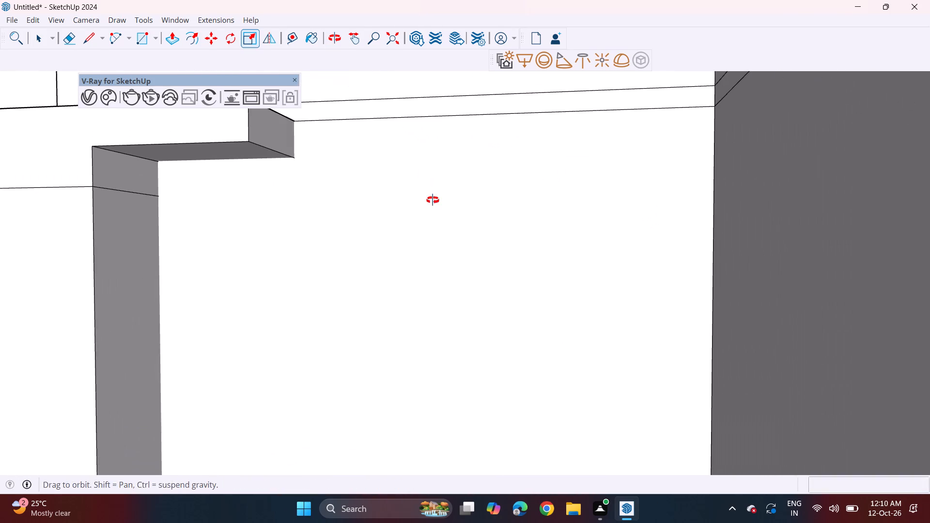
pyautogui.scroll(20, 433, 200)
pyautogui.scroll(12, 433, 200)
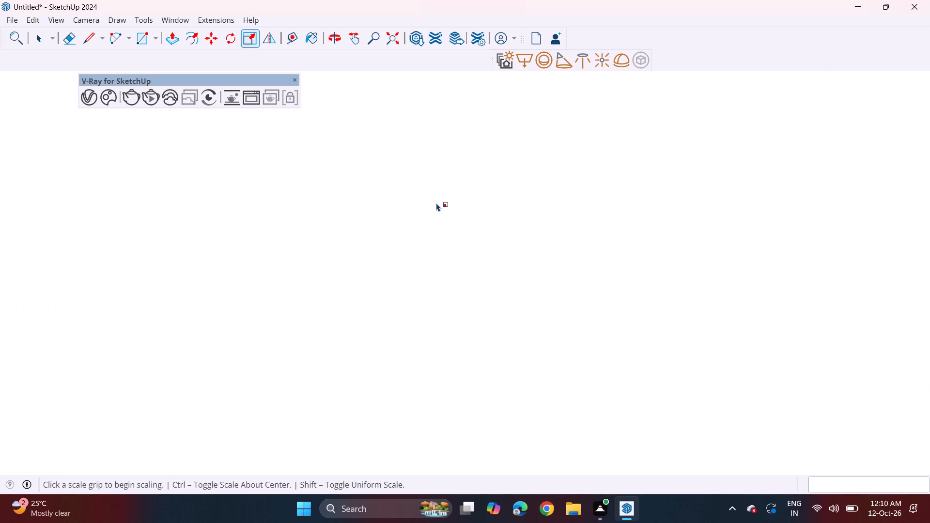
pyautogui.scroll(9, 436, 203)
pyautogui.scroll(18, 437, 201)
pyautogui.scroll(18, 437, 201)
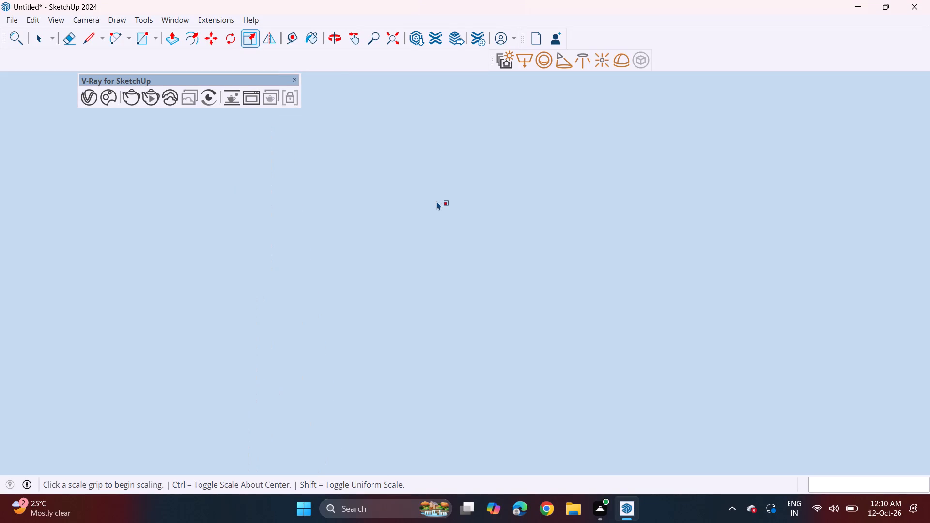
pyautogui.scroll(15, 437, 201)
pyautogui.scroll(19, 437, 199)
pyautogui.scroll(13, 446, 193)
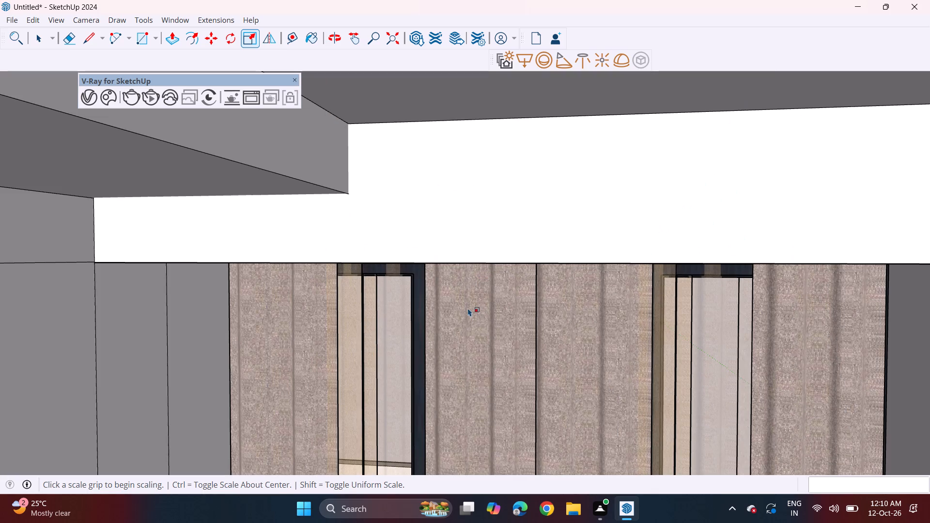
pyautogui.press('space')
pyautogui.click(470, 306)
pyautogui.press('m')
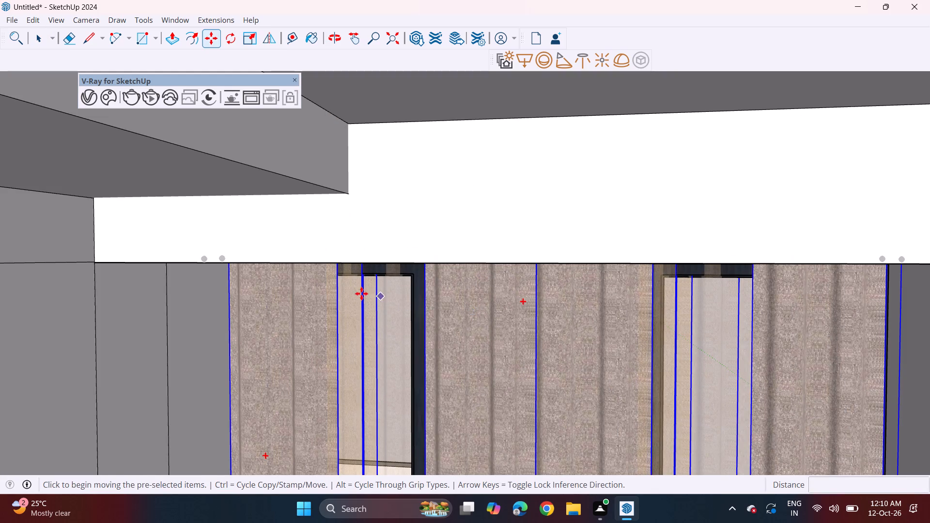
pyautogui.click(205, 261)
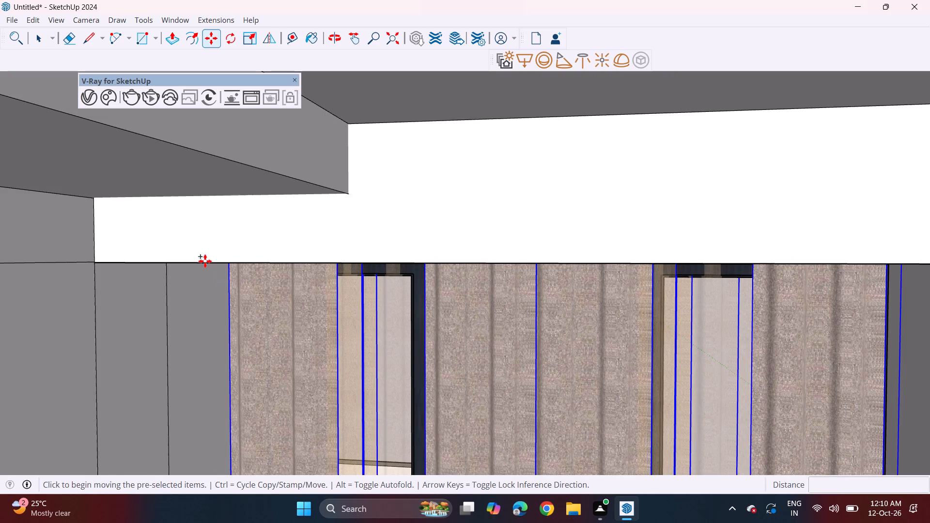
pyautogui.keyDown('shift'); pyautogui.moveTo(255, 180); pyautogui.dragTo(308, 476, button='middle'); pyautogui.keyUp('shift')
pyautogui.keyDown('shift'); pyautogui.moveTo(305, 224); pyautogui.dragTo(302, 315, button='middle'); pyautogui.keyUp('shift')
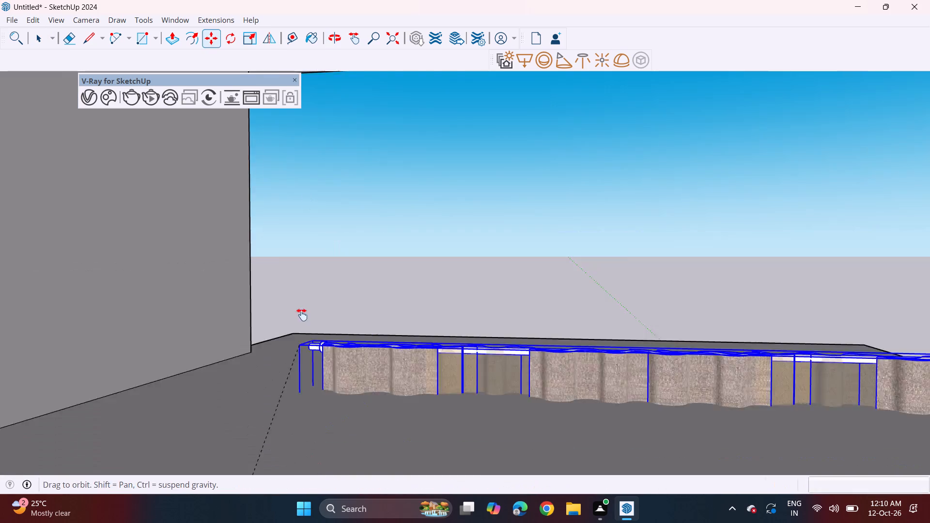
pyautogui.keyDown('shift'); pyautogui.moveTo(302, 315); pyautogui.dragTo(309, 400, button='middle'); pyautogui.keyUp('shift')
pyautogui.scroll(-8, 281, 222)
pyautogui.moveTo(274, 222); pyautogui.dragTo(370, 217, button='middle')
pyautogui.scroll(-2, 341, 205)
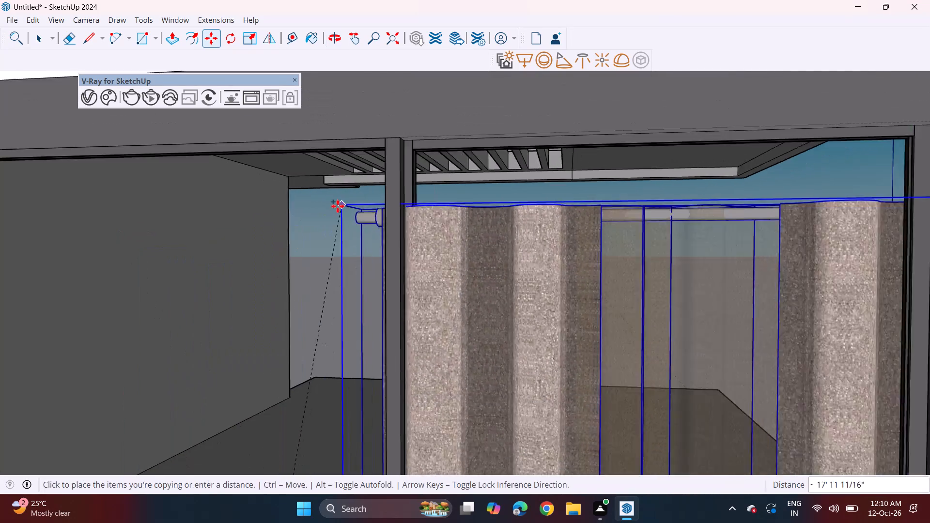
pyautogui.scroll(-6, 338, 206)
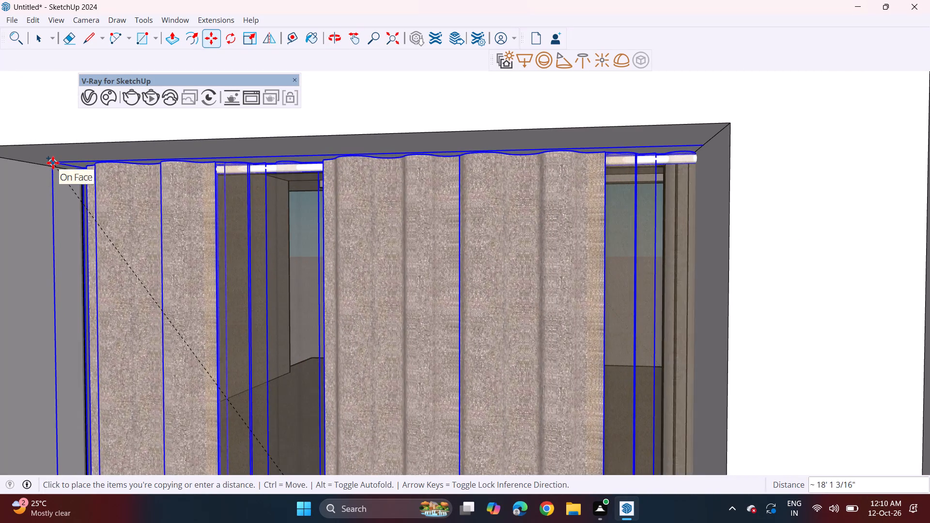
pyautogui.click(51, 160)
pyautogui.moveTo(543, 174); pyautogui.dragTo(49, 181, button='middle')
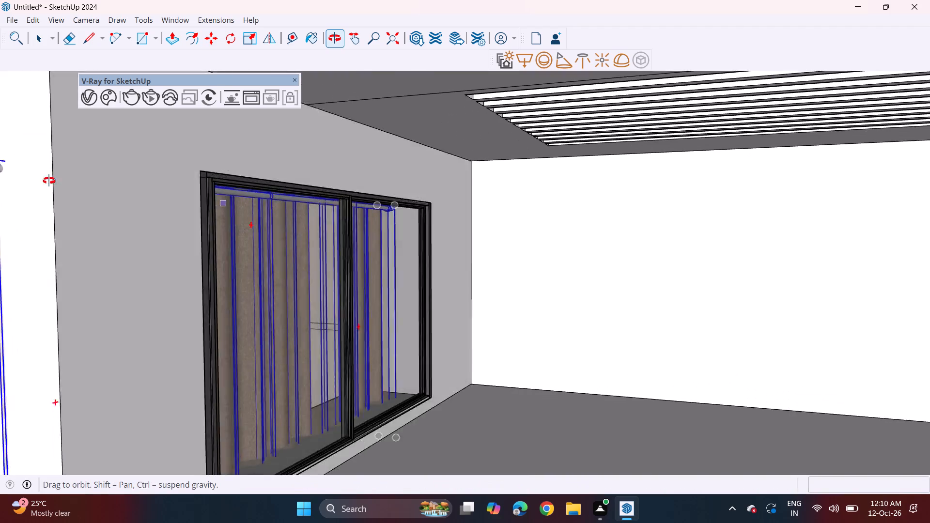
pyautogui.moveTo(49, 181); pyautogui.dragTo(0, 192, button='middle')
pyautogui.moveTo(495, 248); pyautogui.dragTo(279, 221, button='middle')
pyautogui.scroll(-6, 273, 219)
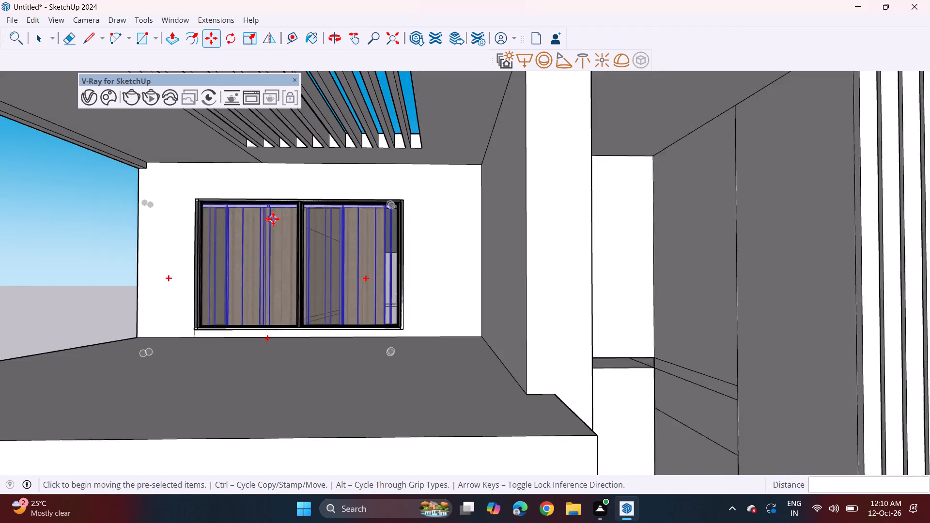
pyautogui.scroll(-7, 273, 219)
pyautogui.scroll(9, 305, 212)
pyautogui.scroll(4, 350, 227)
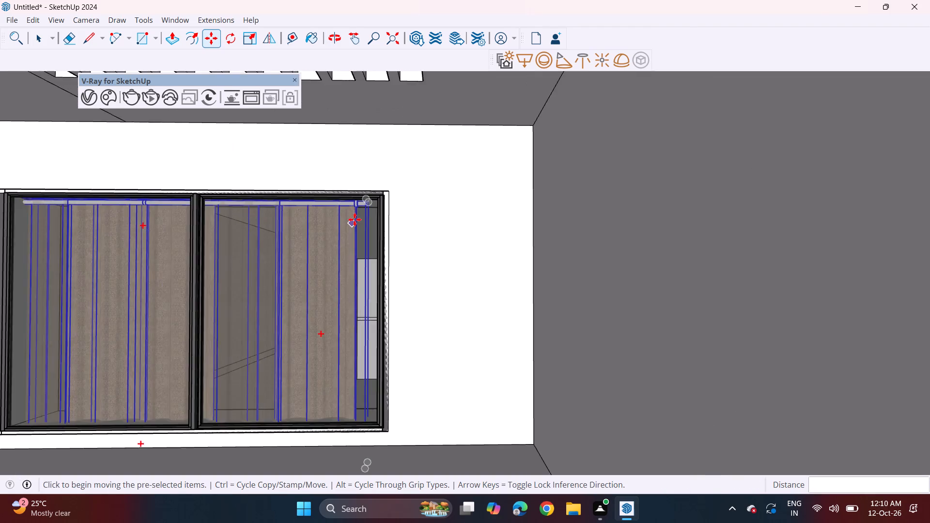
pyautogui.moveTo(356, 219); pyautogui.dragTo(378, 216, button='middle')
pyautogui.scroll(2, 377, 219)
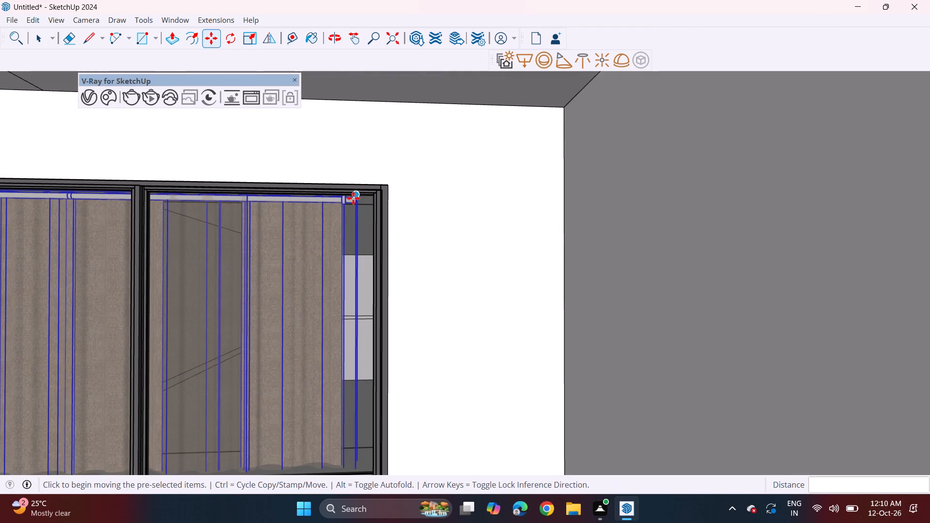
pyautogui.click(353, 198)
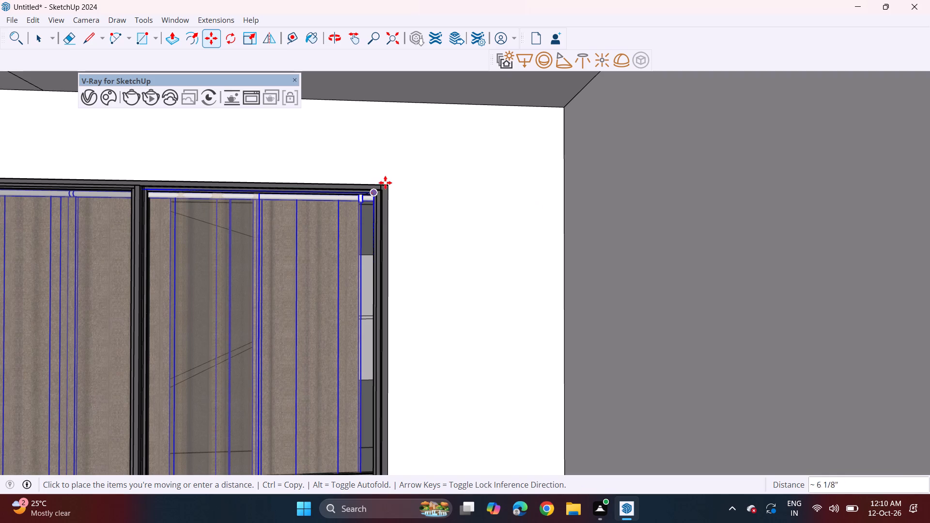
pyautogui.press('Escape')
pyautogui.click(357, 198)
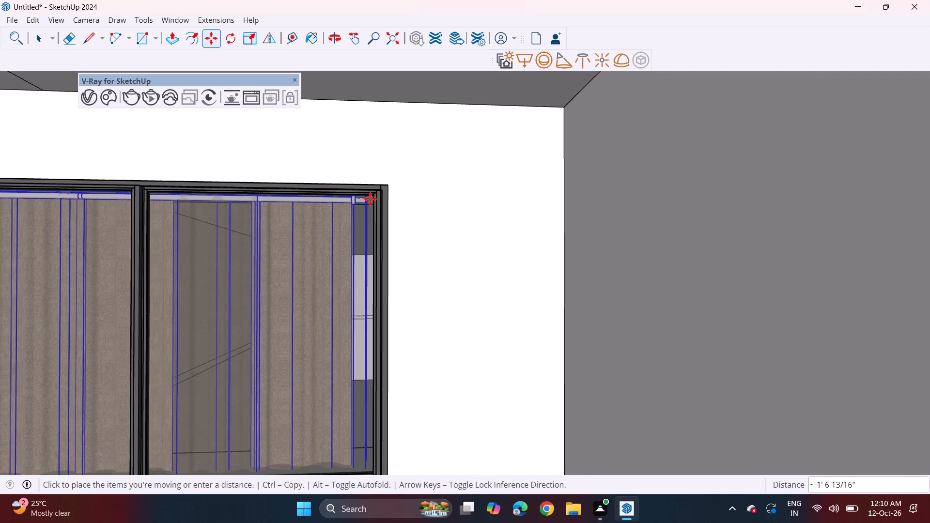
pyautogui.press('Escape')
# Examine the whole front facade with the top-floor curtains in place and clear the selection.
pyautogui.scroll(-3, 368, 200)
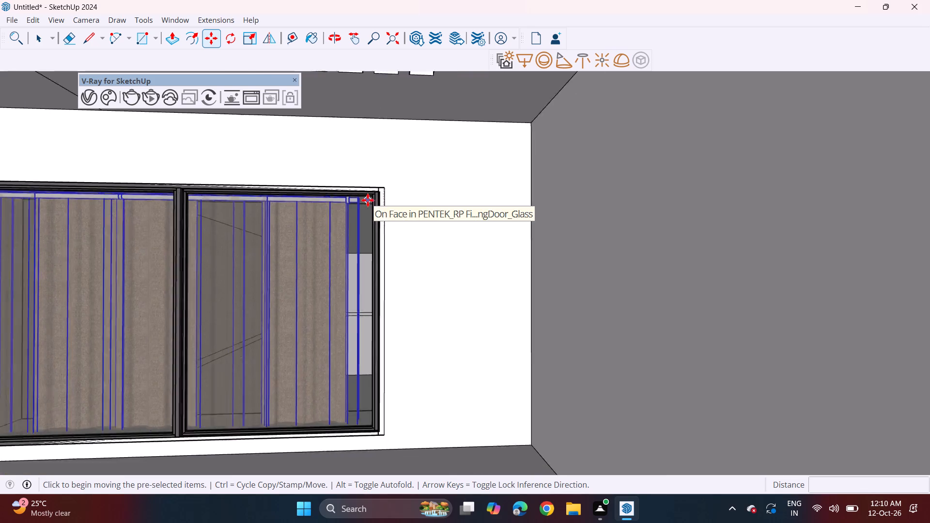
pyautogui.scroll(-12, 368, 200)
pyautogui.moveTo(367, 224); pyautogui.dragTo(308, 232, button='middle')
pyautogui.keyDown('shift'); pyautogui.moveTo(325, 253); pyautogui.dragTo(226, 254, button='middle'); pyautogui.keyUp('shift')
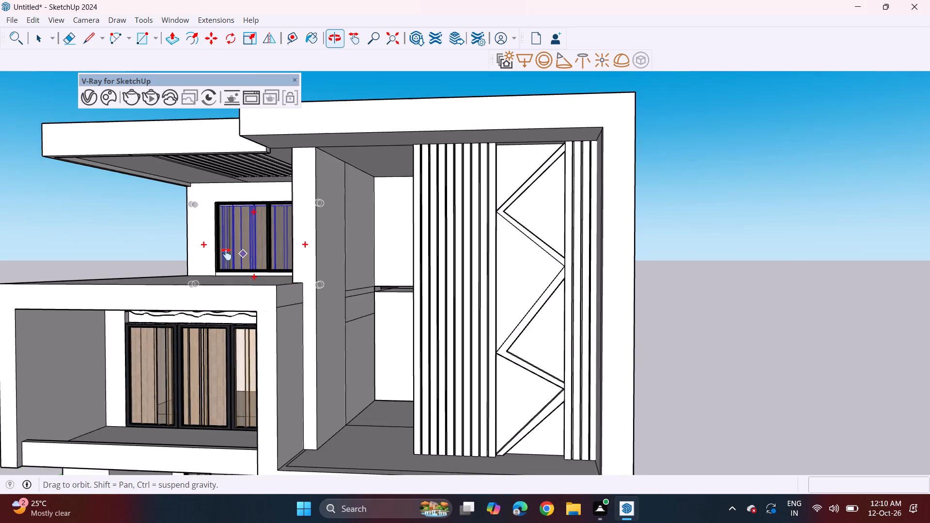
pyautogui.keyDown('shift'); pyautogui.moveTo(226, 254); pyautogui.dragTo(225, 252, button='middle'); pyautogui.keyUp('shift')
pyautogui.scroll(-5, 224, 245)
pyautogui.keyDown('shift'); pyautogui.moveTo(238, 258); pyautogui.dragTo(301, 224, button='middle'); pyautogui.keyUp('shift')
pyautogui.press('space')
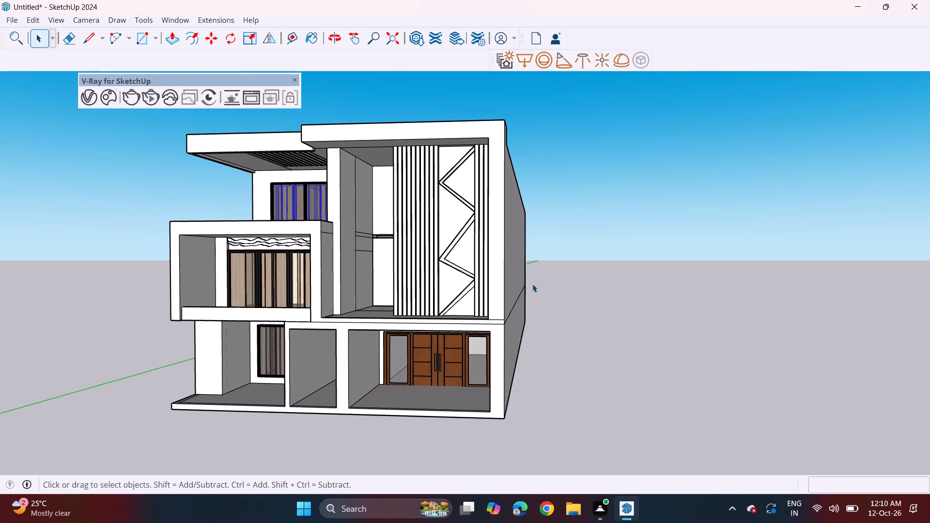
pyautogui.click(539, 285)
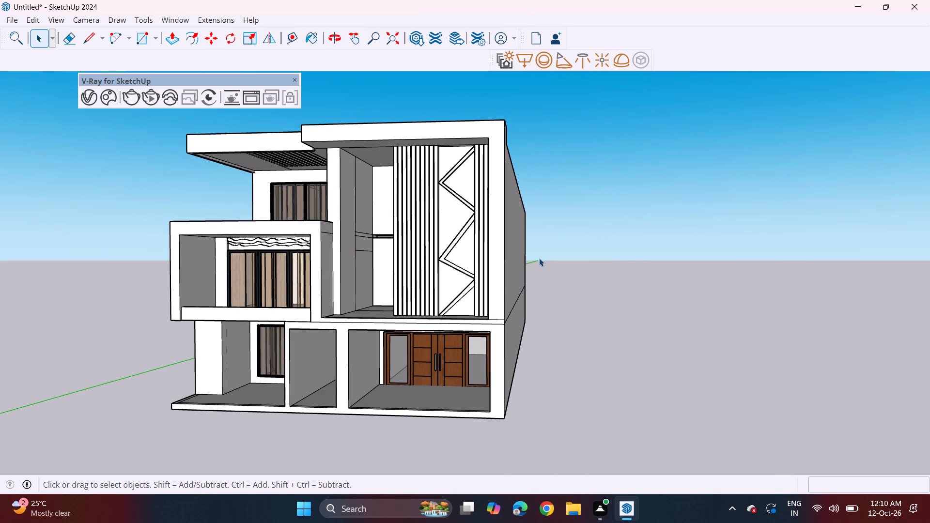
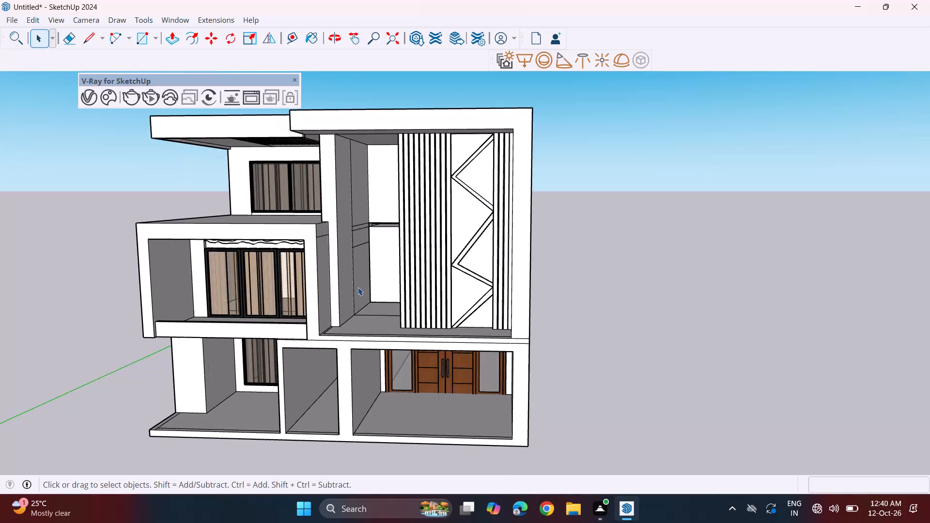
# Start importing a file into the house model and browse the Downloads folder for it.
pyautogui.moveTo(358, 286); pyautogui.dragTo(401, 250, button='middle')
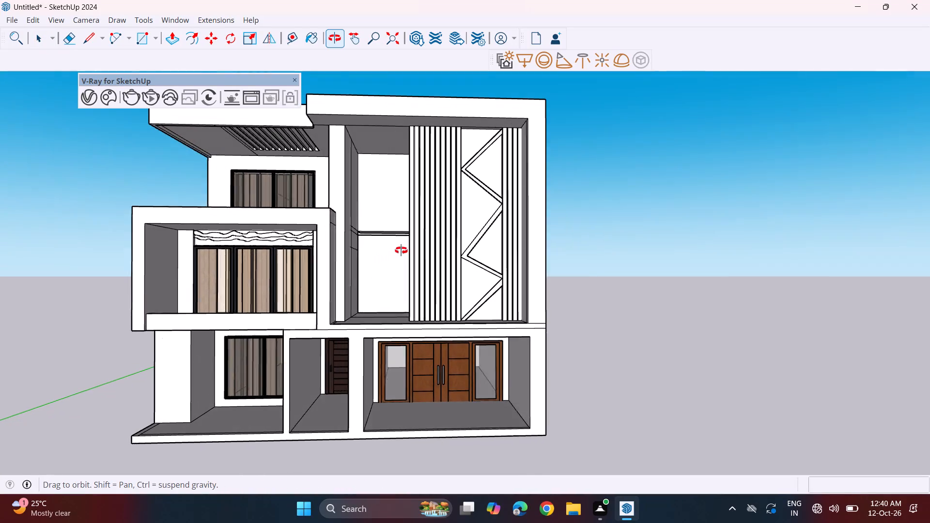
pyautogui.moveTo(401, 250); pyautogui.dragTo(408, 248, button='middle')
pyautogui.click(10, 20)
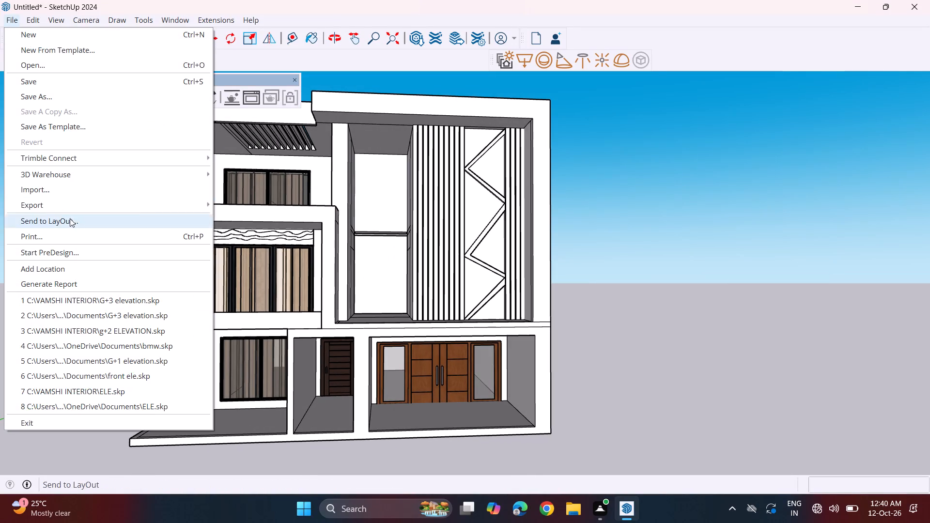
pyautogui.click(75, 189)
pyautogui.scroll(-2, 174, 176)
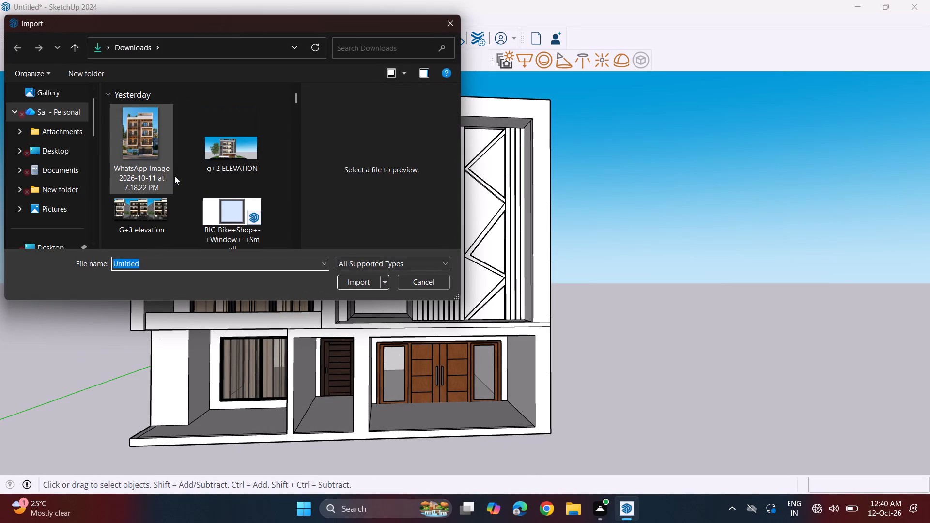
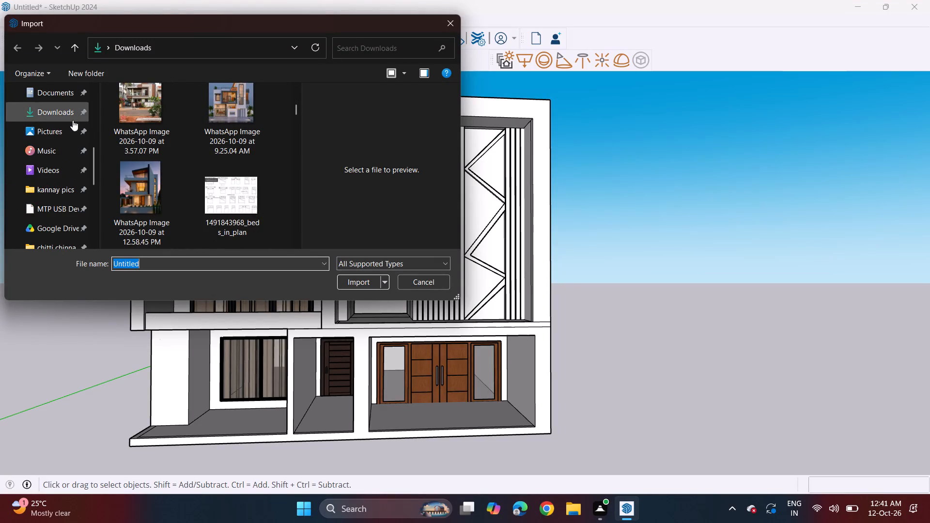
# Import the Ver+Glass+Railing model from the Downloads folder and place it on open ground beside the house.
pyautogui.click(73, 112)
pyautogui.scroll(-11, 239, 145)
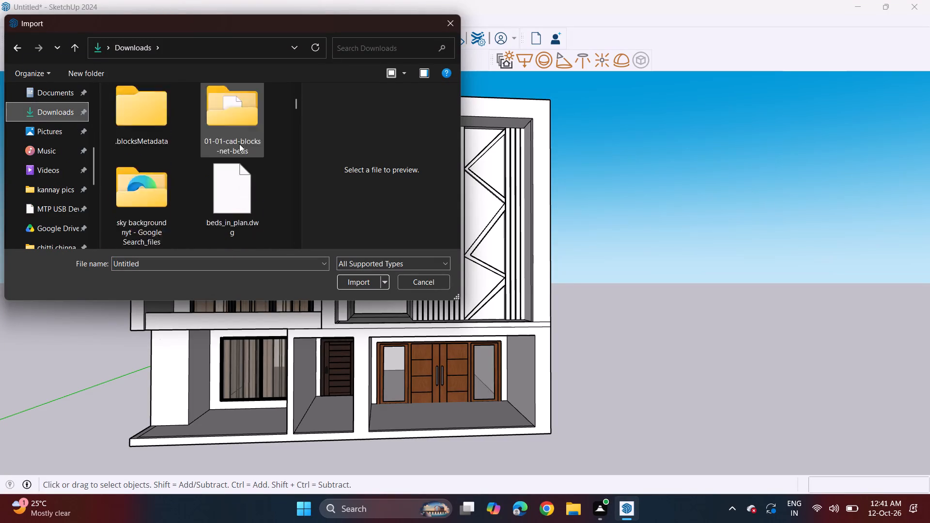
pyautogui.scroll(-18, 239, 144)
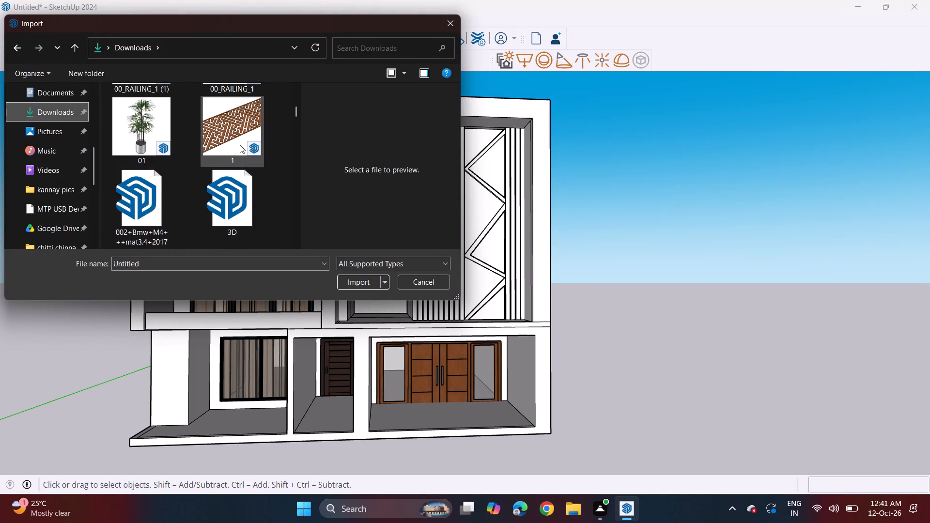
pyautogui.scroll(-16, 240, 145)
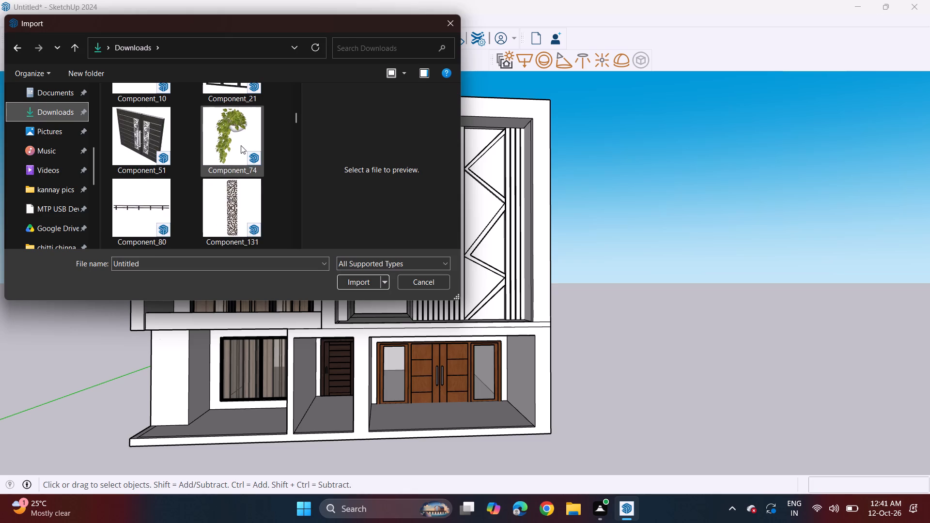
pyautogui.scroll(-9, 241, 145)
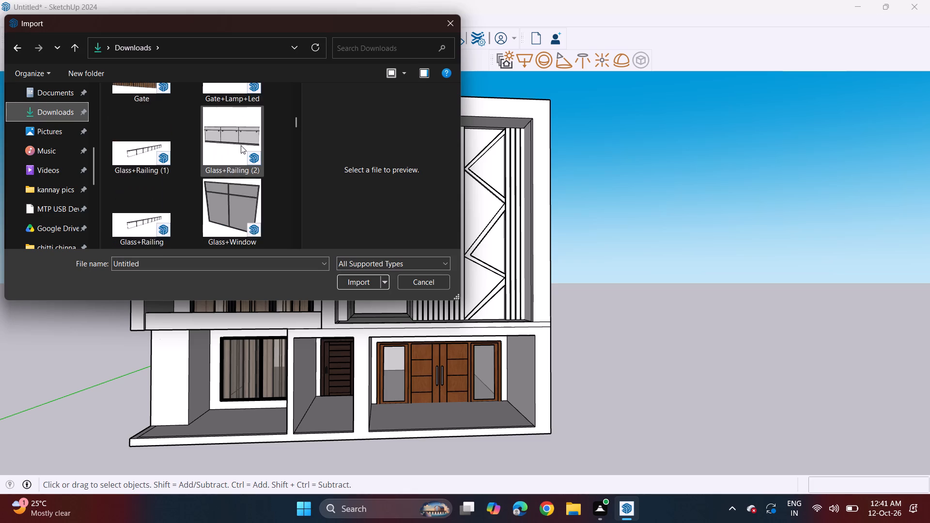
pyautogui.scroll(-7, 241, 145)
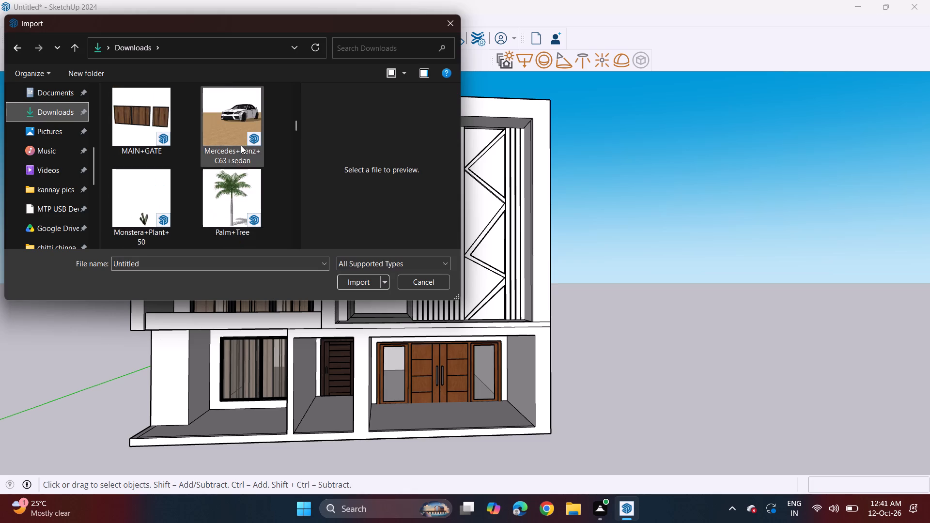
pyautogui.scroll(-7, 241, 145)
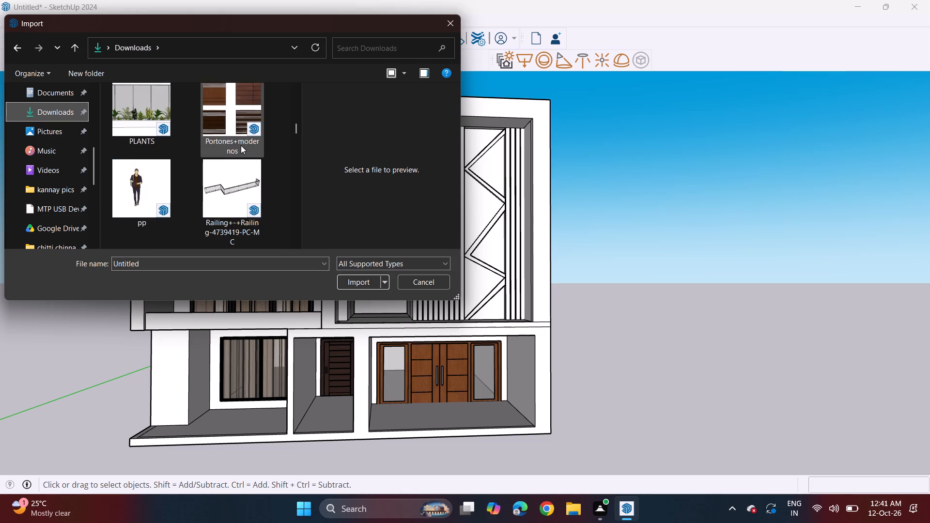
pyautogui.scroll(-5, 241, 145)
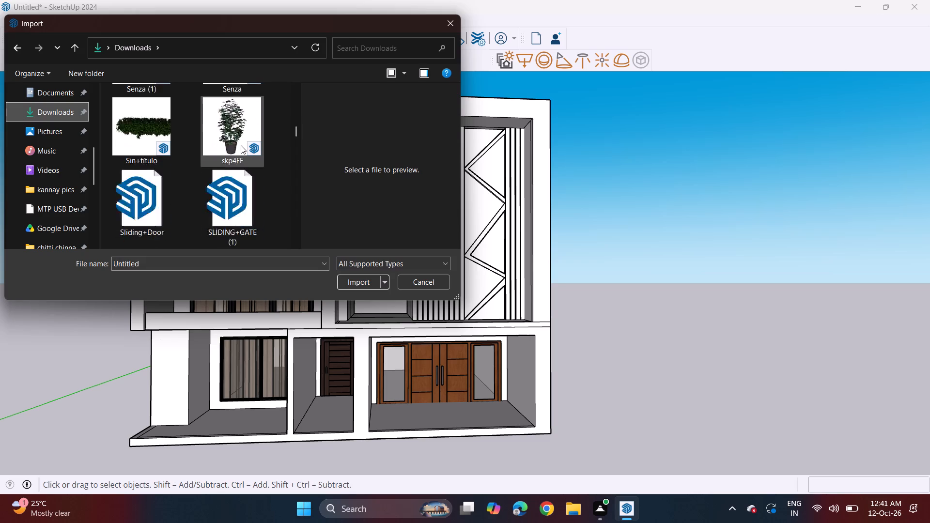
pyautogui.scroll(-4, 241, 145)
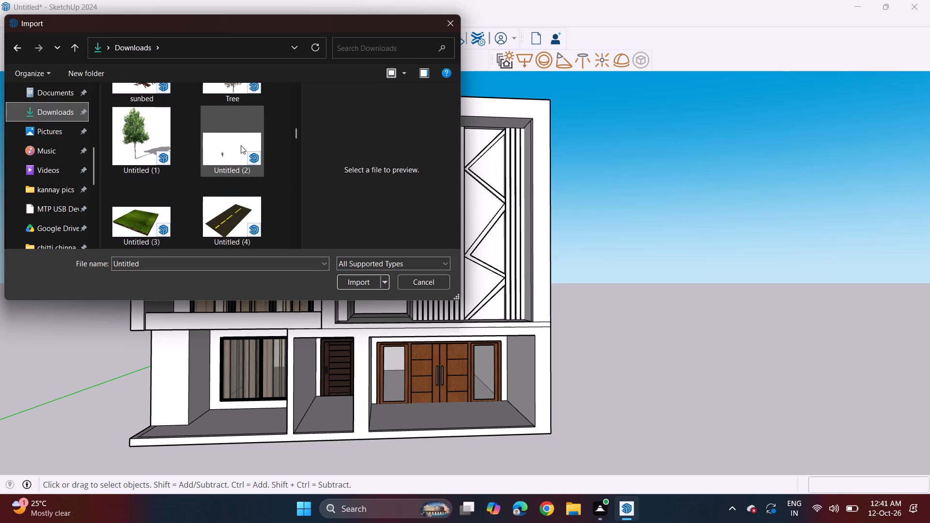
pyautogui.scroll(-4, 241, 145)
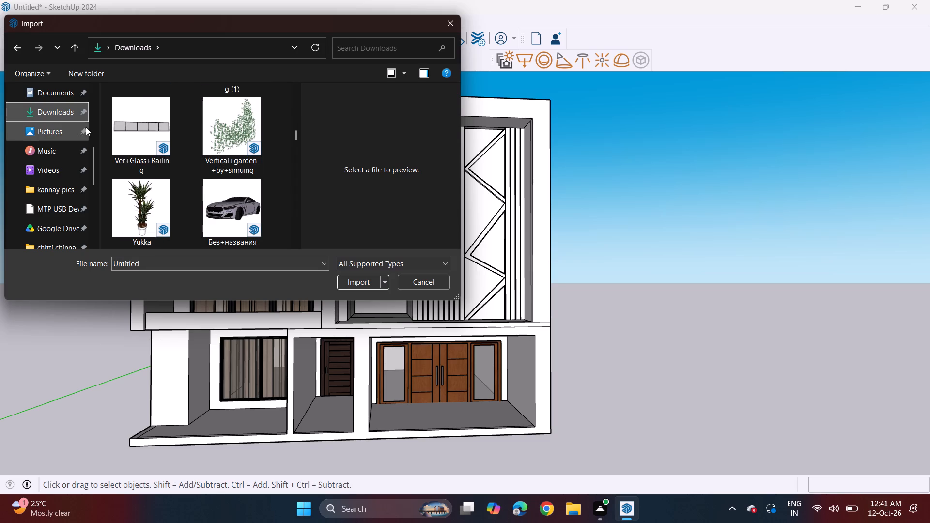
pyautogui.click(123, 118)
pyautogui.click(365, 281)
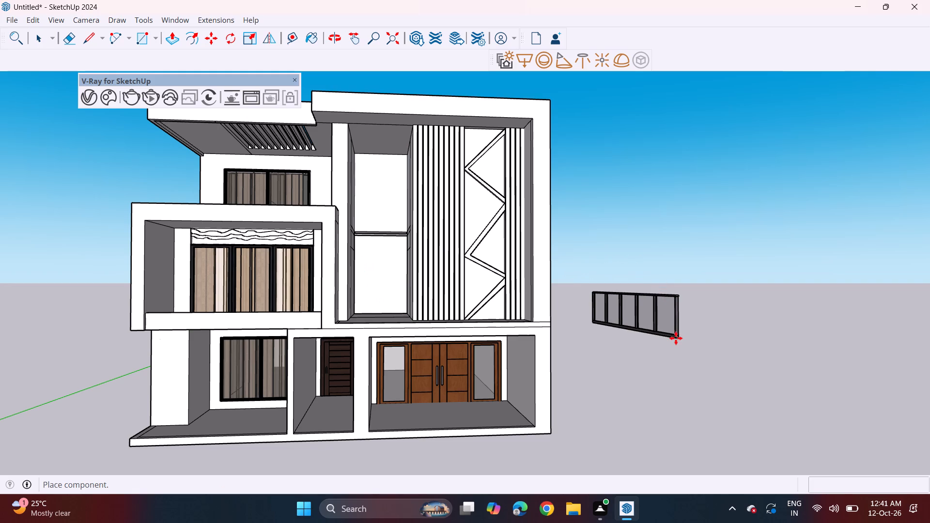
pyautogui.click(676, 338)
# Rotate the imported glass railing about a quarter turn around the green axis so it lies flat.
pyautogui.click(228, 30)
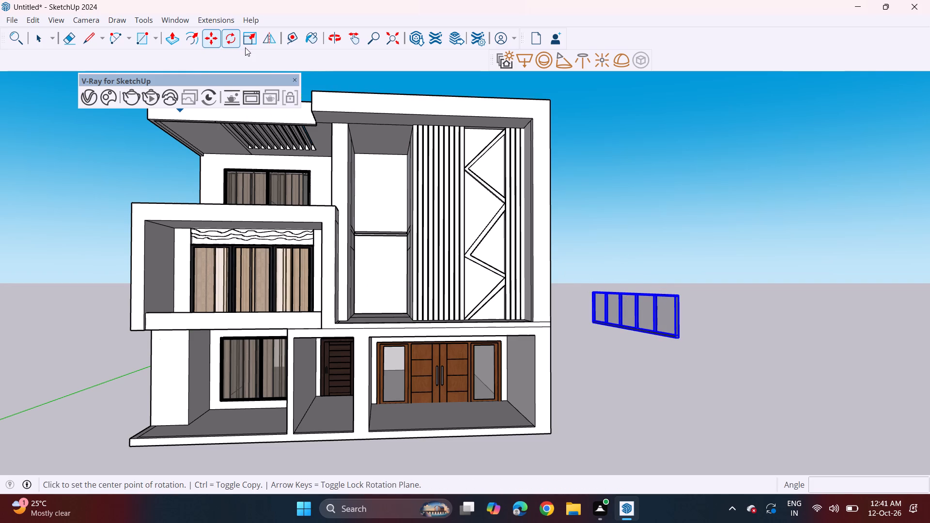
pyautogui.moveTo(714, 349); pyautogui.dragTo(653, 338, button='middle')
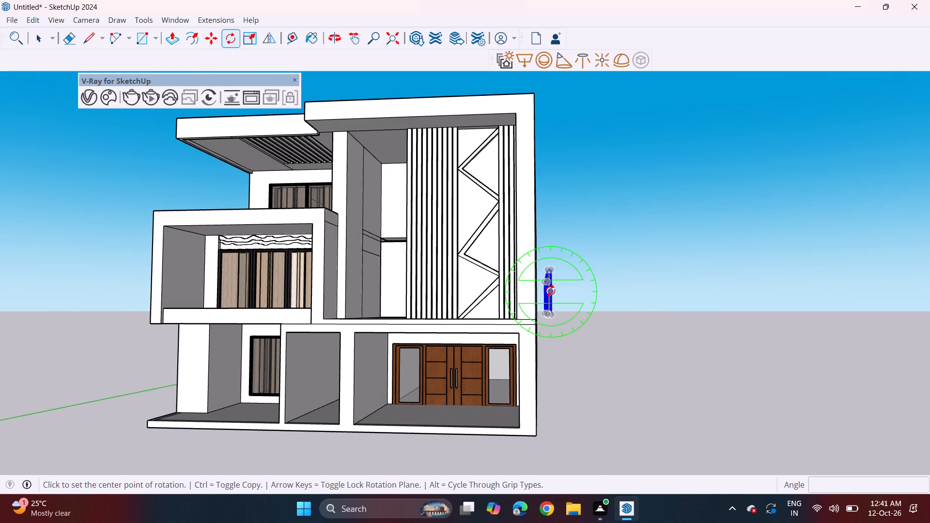
pyautogui.click(550, 291)
pyautogui.click(593, 298)
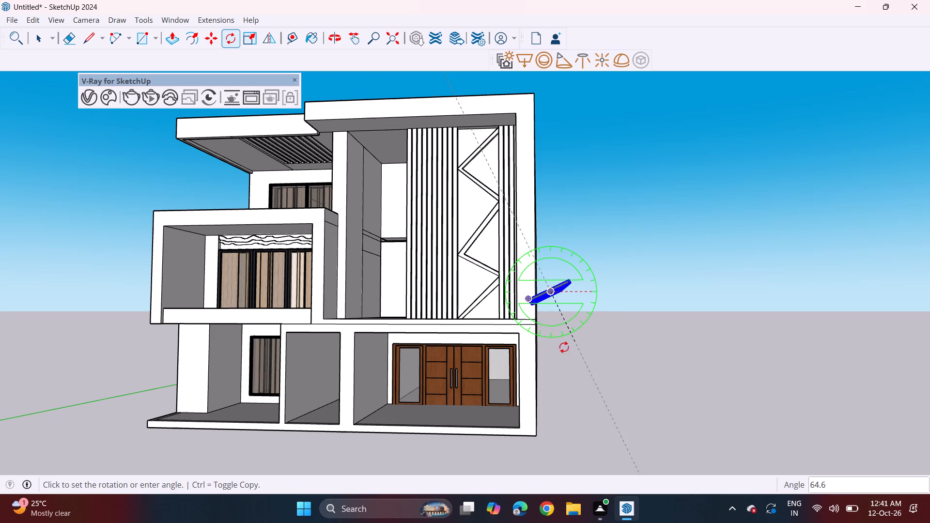
pyautogui.click(549, 351)
# Rotate the glass railing about a quarter turn around the red axis so its length stands vertical, facing the front.
pyautogui.moveTo(594, 314); pyautogui.dragTo(255, 326, button='middle')
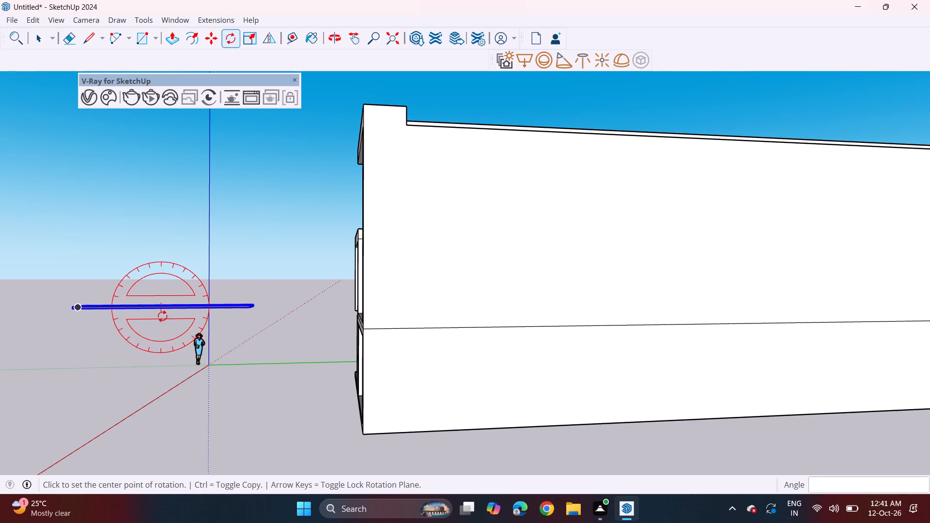
pyautogui.click(166, 312)
pyautogui.click(215, 308)
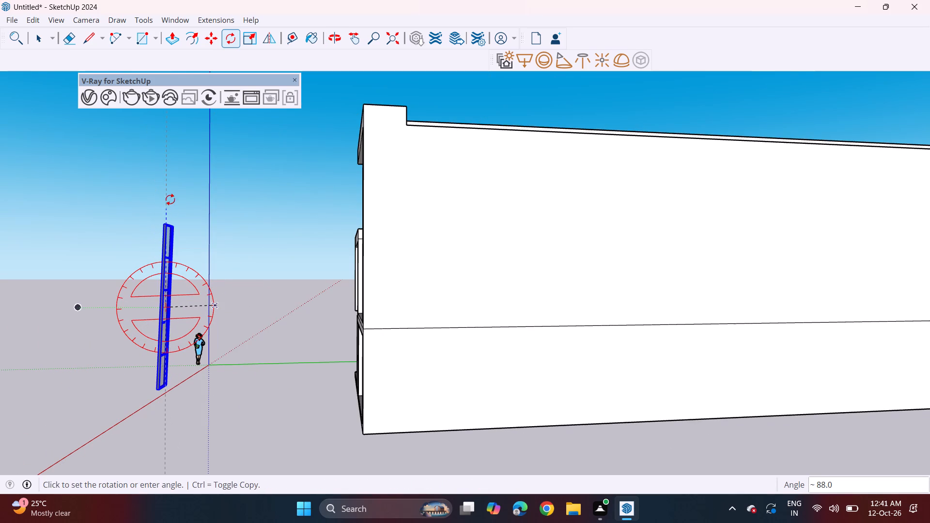
pyautogui.click(163, 148)
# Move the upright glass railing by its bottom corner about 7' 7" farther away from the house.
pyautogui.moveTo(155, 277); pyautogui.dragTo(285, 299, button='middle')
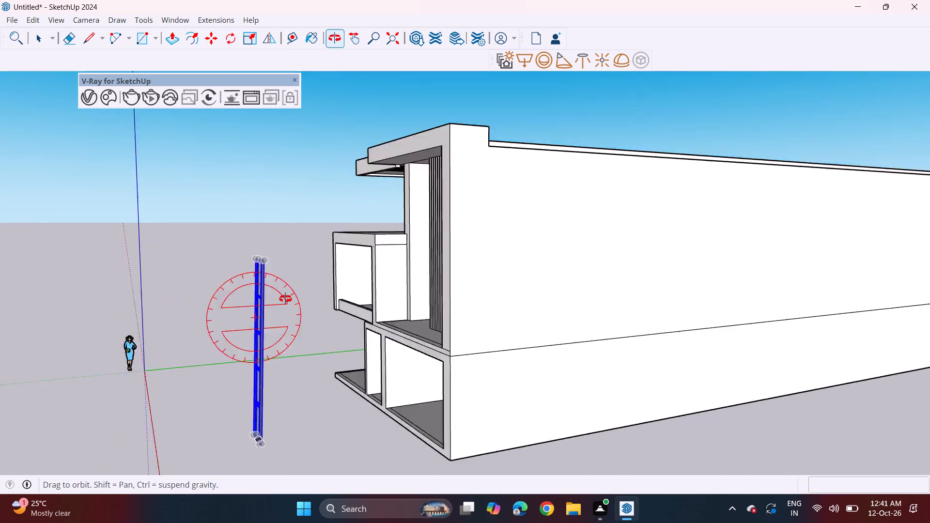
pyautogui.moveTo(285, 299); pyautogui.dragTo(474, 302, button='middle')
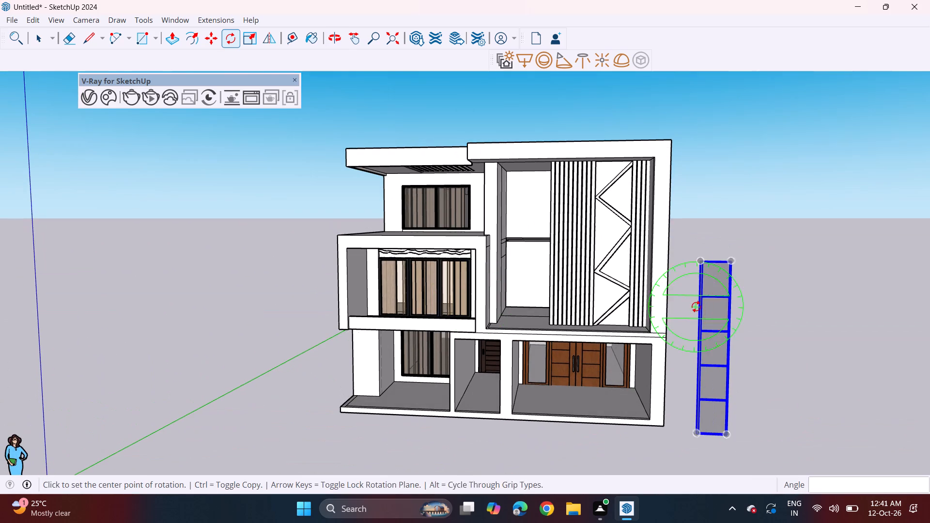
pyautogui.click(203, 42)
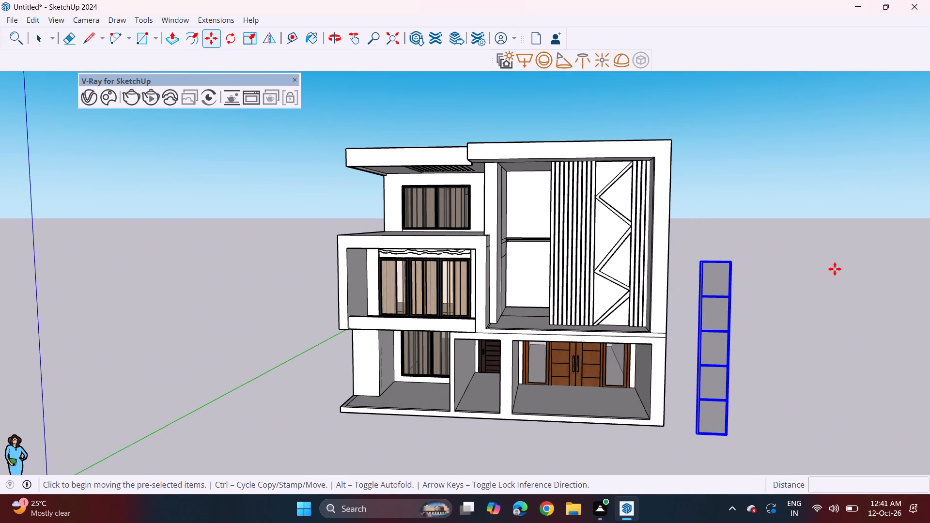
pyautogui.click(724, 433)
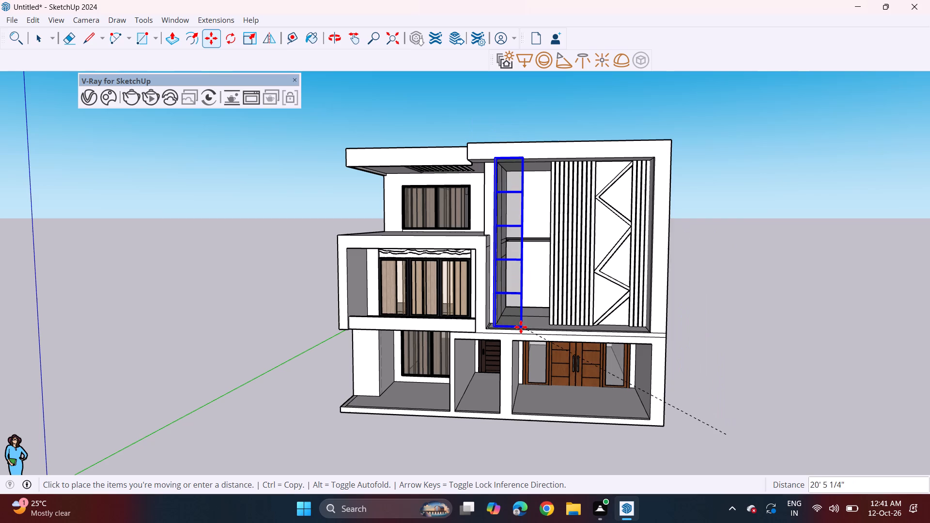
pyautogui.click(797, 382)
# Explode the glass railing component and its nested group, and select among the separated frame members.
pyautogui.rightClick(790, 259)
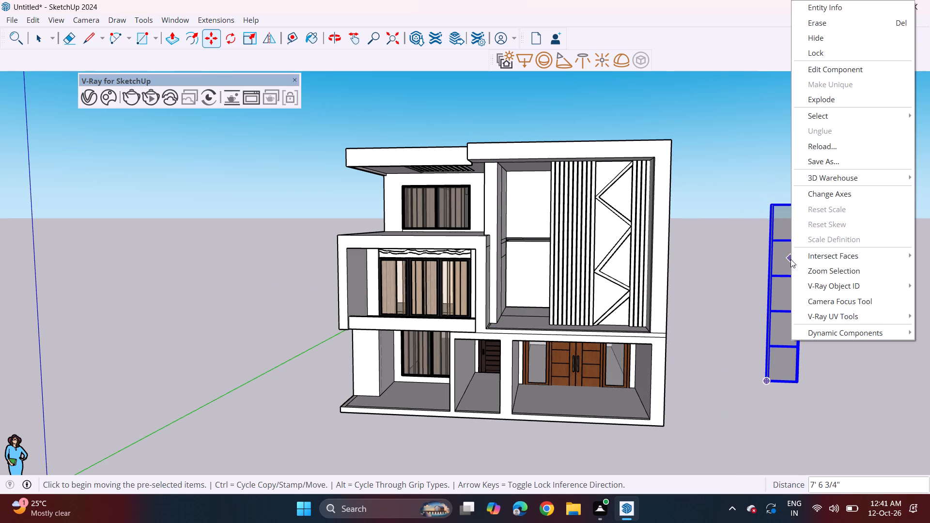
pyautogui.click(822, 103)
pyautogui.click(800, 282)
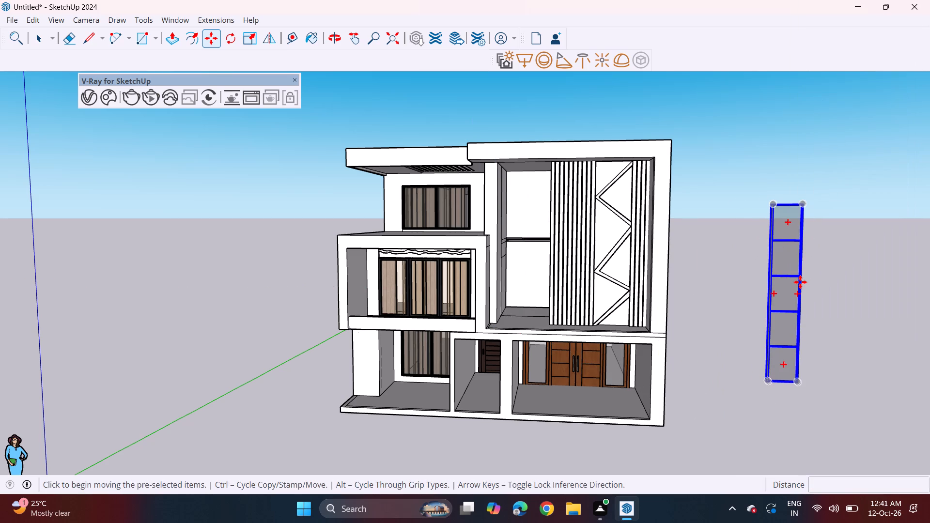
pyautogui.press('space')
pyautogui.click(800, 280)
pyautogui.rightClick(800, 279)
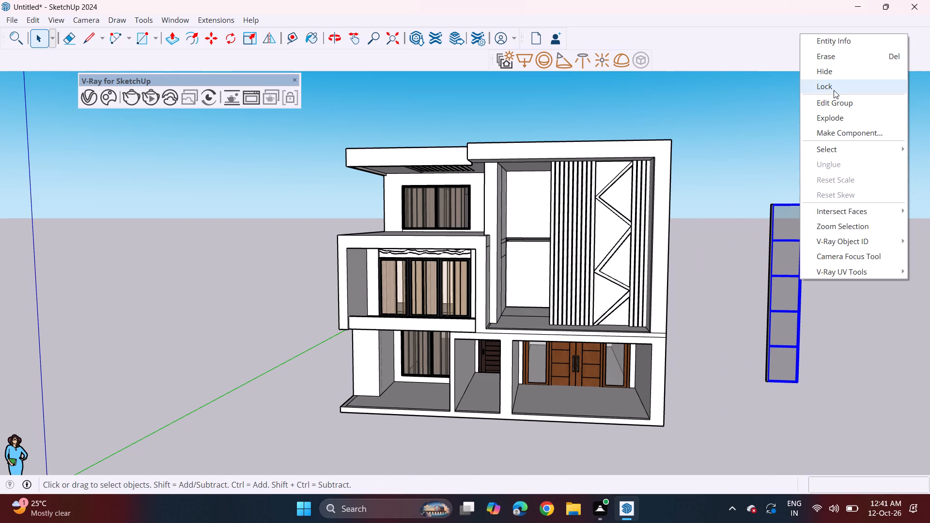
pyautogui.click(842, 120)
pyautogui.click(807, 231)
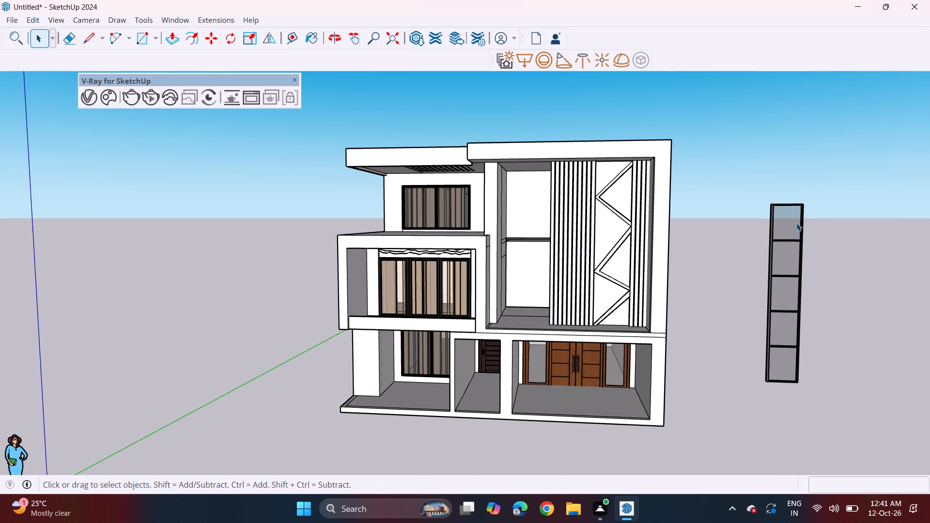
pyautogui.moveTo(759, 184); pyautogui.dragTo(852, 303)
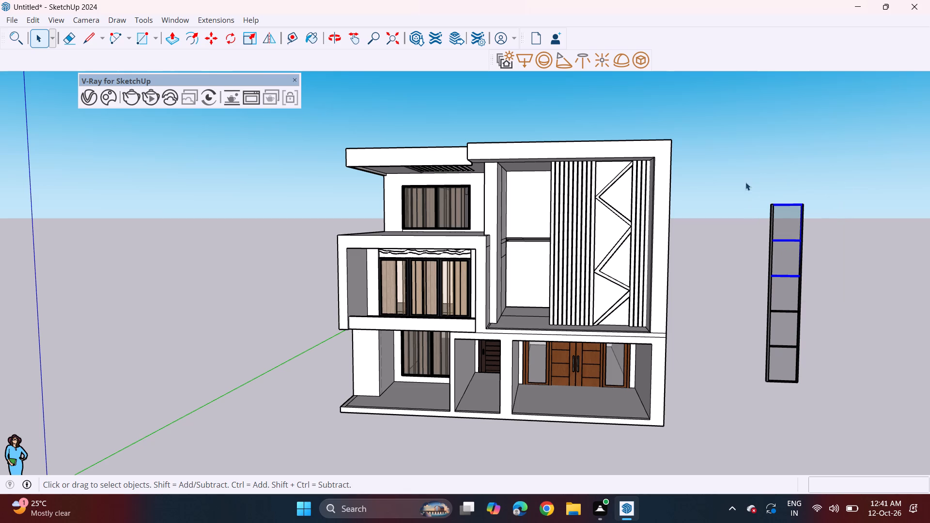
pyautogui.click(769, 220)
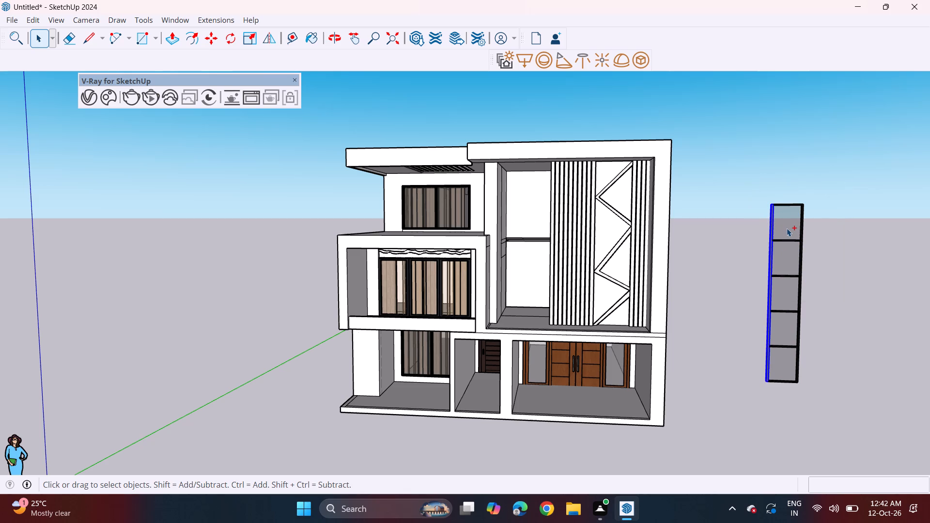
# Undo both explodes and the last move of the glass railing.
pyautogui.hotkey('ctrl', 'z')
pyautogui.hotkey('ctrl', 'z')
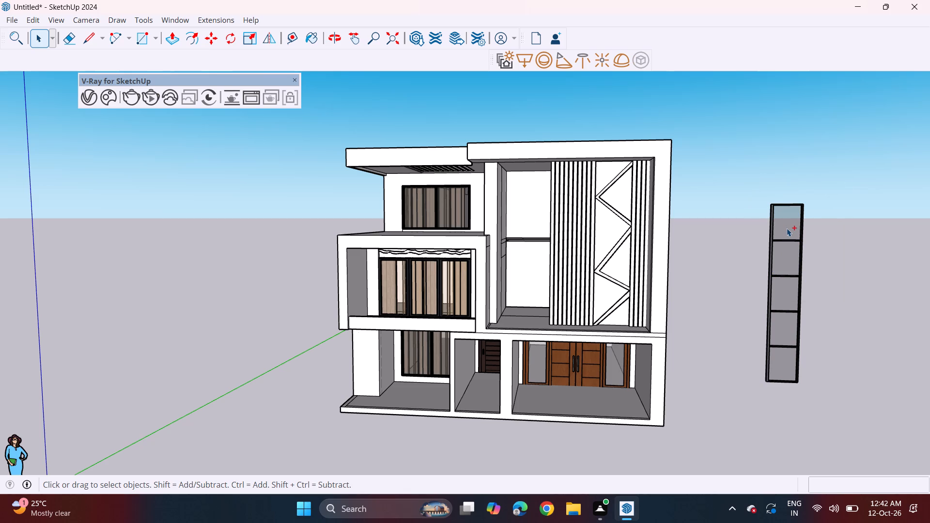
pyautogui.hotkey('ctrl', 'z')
# Move the upright glass railing by its top corner from beside the house to the top of the facade's vertical slats.
pyautogui.click(697, 358)
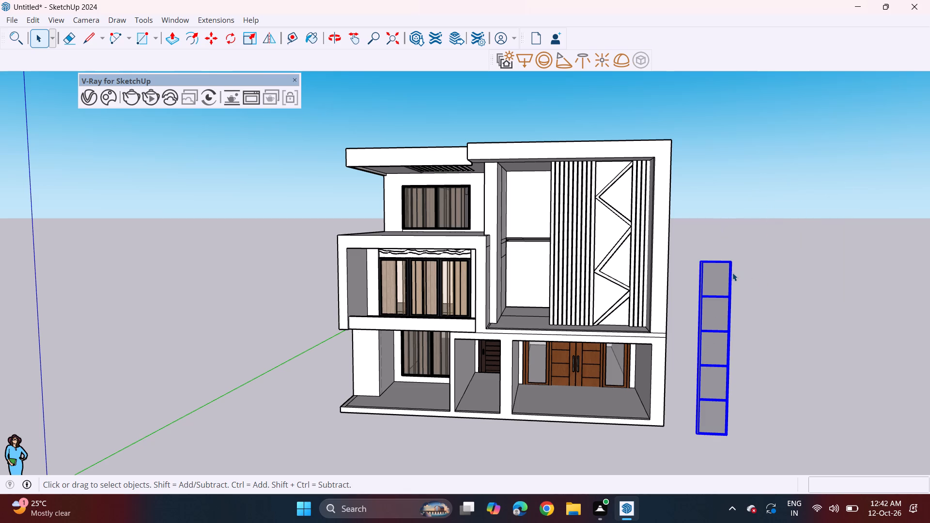
pyautogui.click(213, 44)
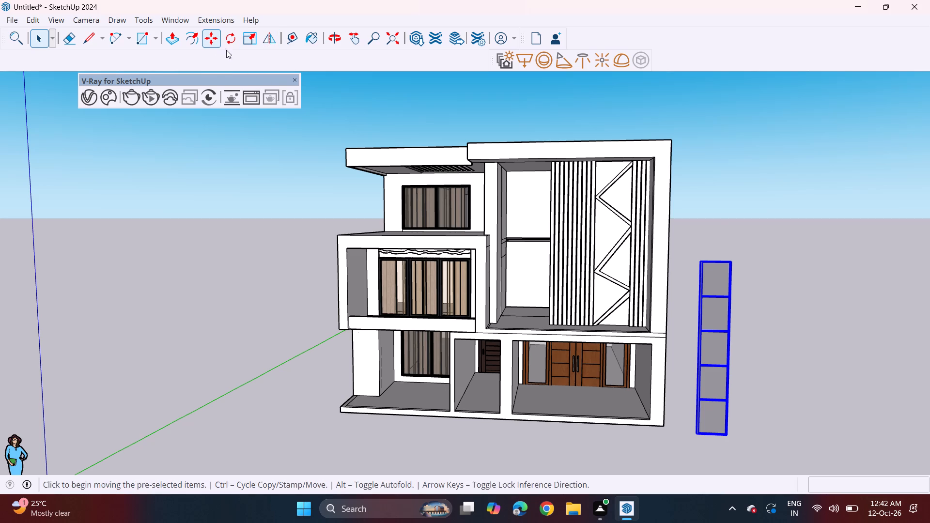
pyautogui.click(731, 263)
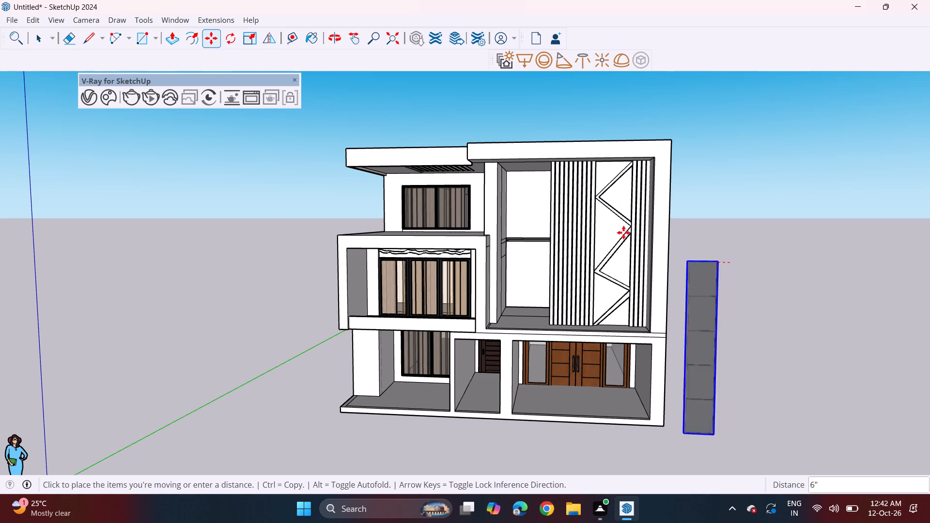
pyautogui.moveTo(582, 178); pyautogui.dragTo(630, 212, button='middle')
pyautogui.scroll(8, 559, 190)
pyautogui.moveTo(555, 173); pyautogui.dragTo(550, 164, button='middle')
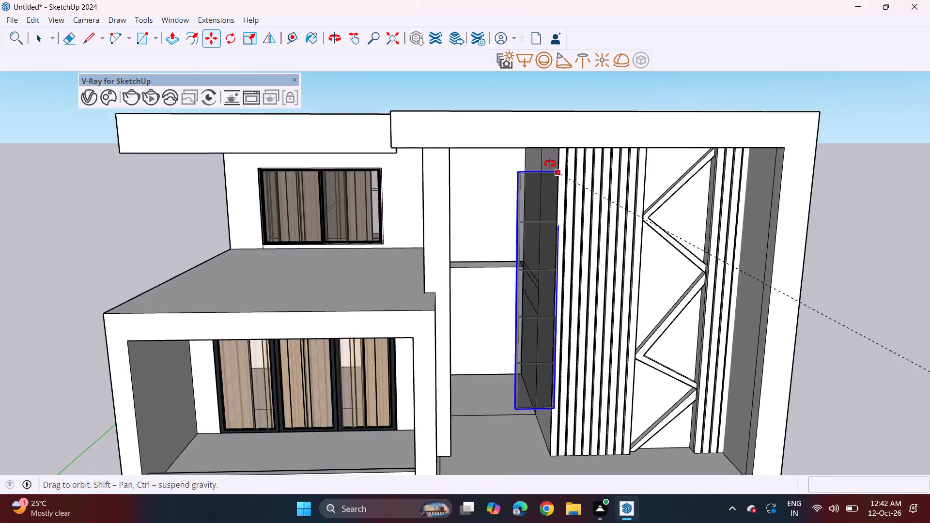
pyautogui.moveTo(550, 164); pyautogui.dragTo(542, 125, button='middle')
pyautogui.scroll(5, 545, 140)
pyautogui.moveTo(554, 150); pyautogui.dragTo(818, 175, button='middle')
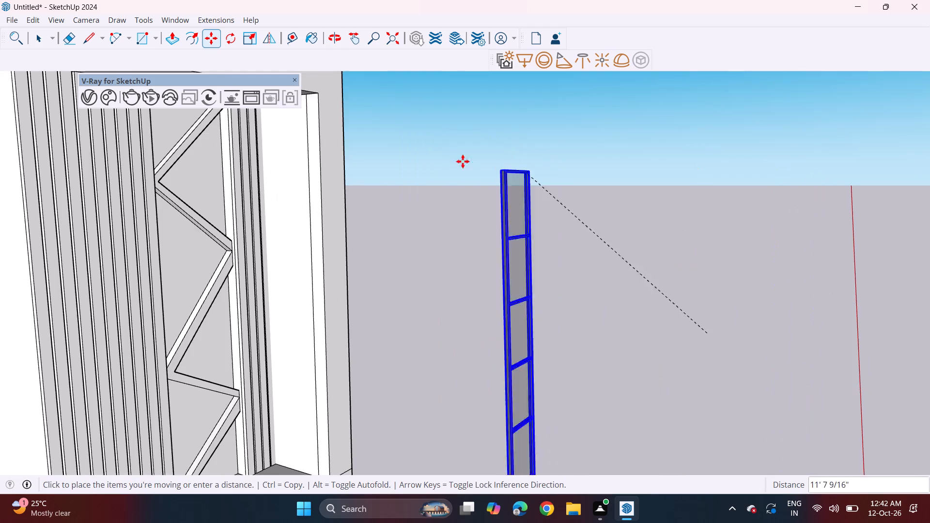
pyautogui.scroll(-3, 444, 162)
pyautogui.scroll(-3, 390, 157)
pyautogui.keyDown('shift'); pyautogui.moveTo(369, 154); pyautogui.dragTo(575, 218, button='middle'); pyautogui.keyUp('shift')
pyautogui.moveTo(504, 233); pyautogui.dragTo(453, 206, button='middle')
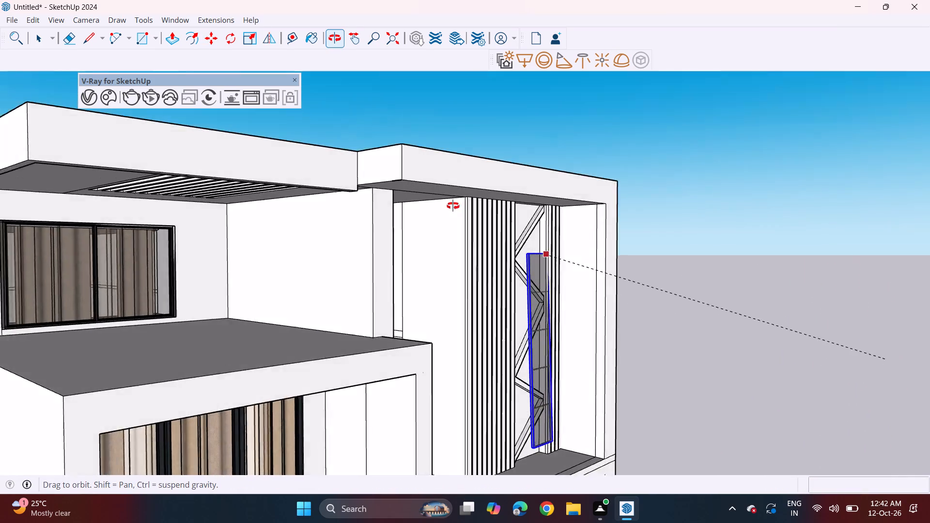
pyautogui.moveTo(453, 206); pyautogui.dragTo(436, 203, button='middle')
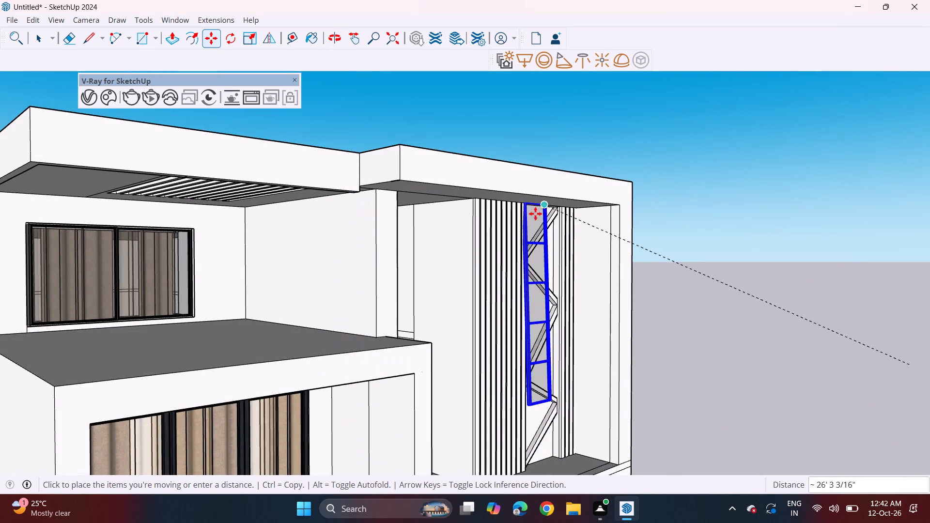
pyautogui.click(497, 200)
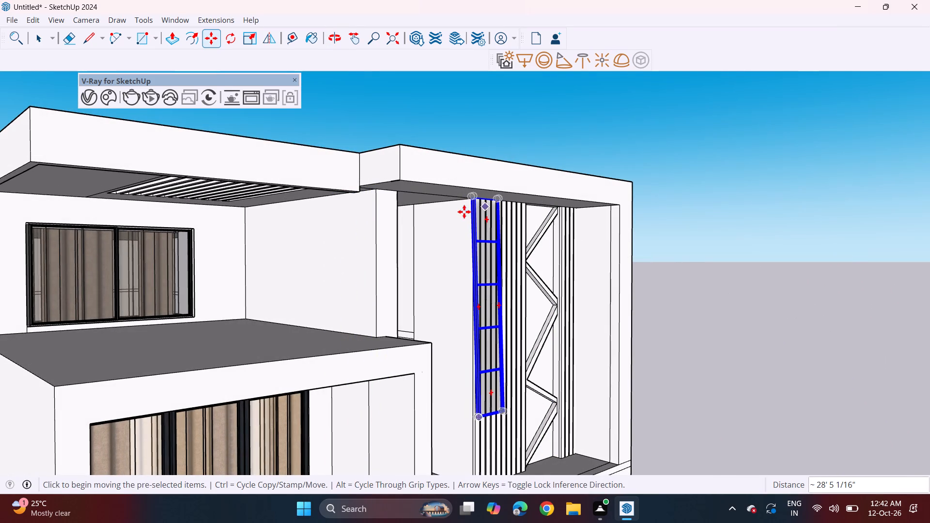
# Move the glass railing about 6' 9" by its other top corner to the upper corner of the recess beside the column.
pyautogui.click(467, 201)
pyautogui.click(401, 193)
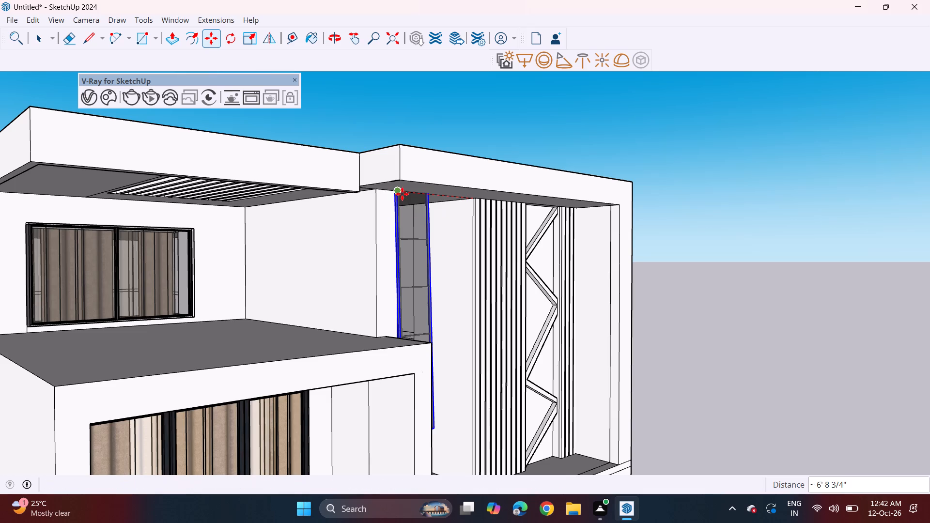
# Undo the last two moves and the earlier rotation of the glass railing.
pyautogui.moveTo(459, 233); pyautogui.dragTo(354, 239, button='middle')
pyautogui.moveTo(520, 305); pyautogui.dragTo(383, 296, button='middle')
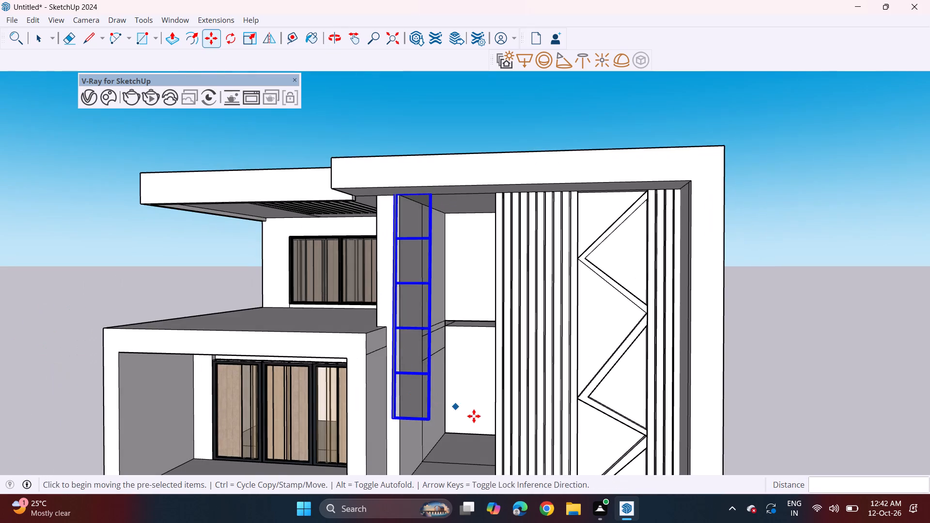
pyautogui.keyDown('shift'); pyautogui.moveTo(475, 416); pyautogui.dragTo(432, 345, button='middle'); pyautogui.keyUp('shift')
pyautogui.moveTo(378, 319); pyautogui.dragTo(402, 398, button='middle')
pyautogui.moveTo(394, 337); pyautogui.dragTo(317, 336, button='middle')
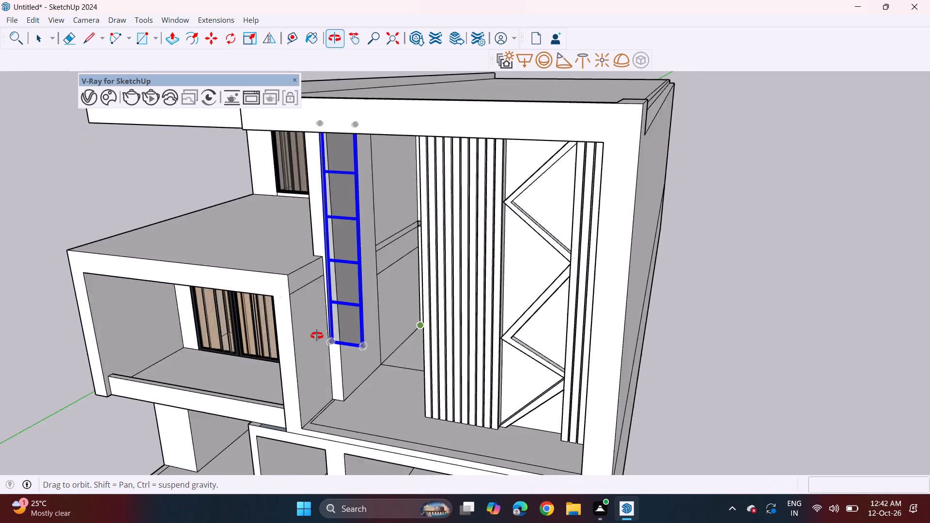
pyautogui.moveTo(317, 336); pyautogui.dragTo(186, 336, button='middle')
pyautogui.moveTo(279, 300); pyautogui.dragTo(762, 283, button='middle')
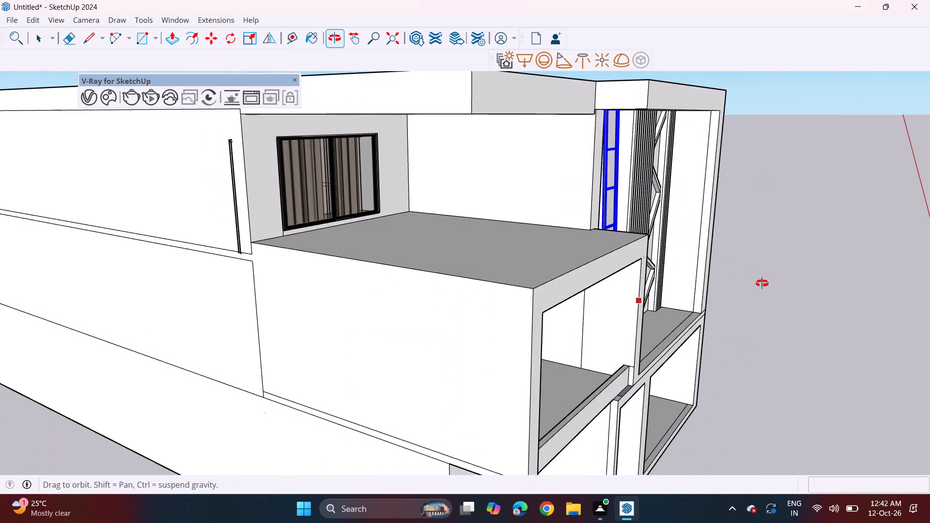
pyautogui.moveTo(762, 283); pyautogui.dragTo(436, 272, button='middle')
pyautogui.scroll(-1, 436, 272)
pyautogui.hotkey('ctrl', 'z')
pyautogui.hotkey('ctrl', 'z')
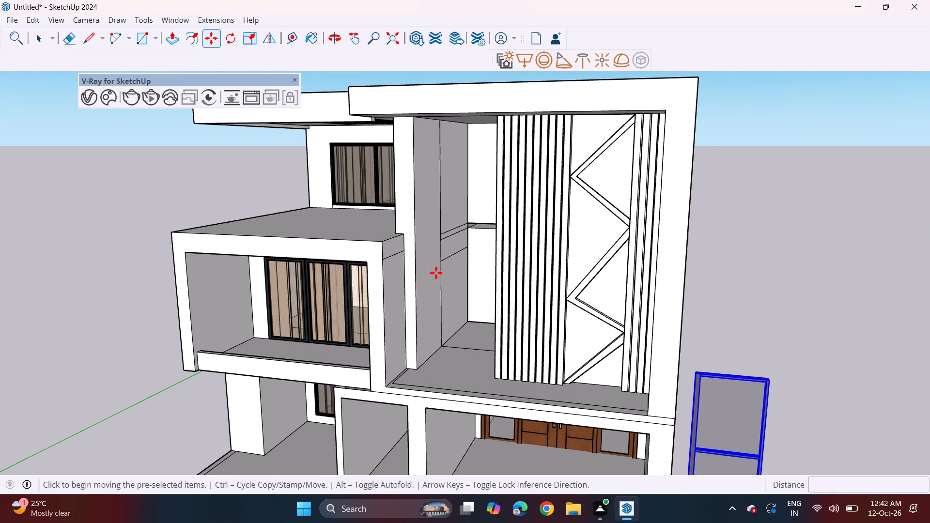
pyautogui.scroll(-8, 436, 273)
pyautogui.hotkey('ctrl', 'z')
# Rotate the flat glass railing 90° about the red axis so that it stands upright beside the house.
pyautogui.moveTo(445, 278); pyautogui.dragTo(557, 252, button='middle')
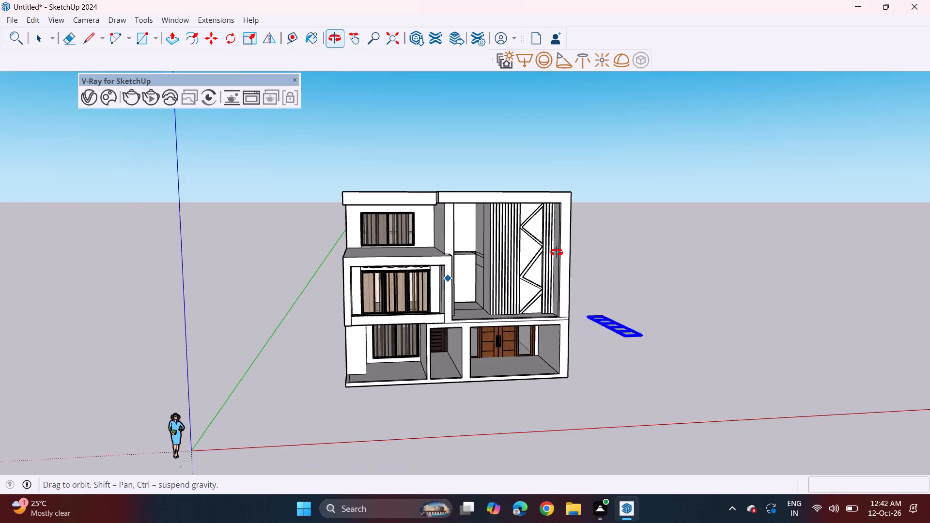
pyautogui.moveTo(557, 252); pyautogui.dragTo(506, 222, button='middle')
pyautogui.moveTo(376, 242); pyautogui.dragTo(292, 248, button='middle')
pyautogui.moveTo(579, 272); pyautogui.dragTo(313, 295, button='middle')
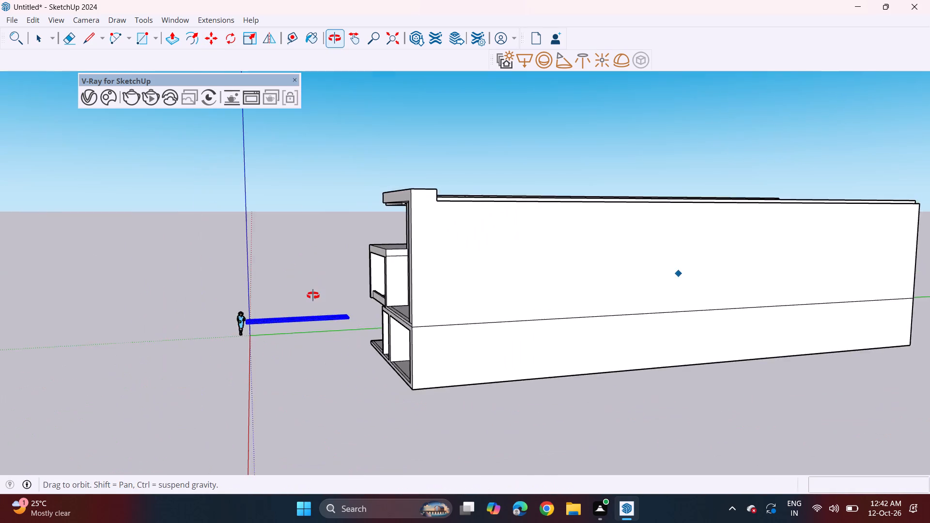
pyautogui.moveTo(313, 295); pyautogui.dragTo(257, 277, button='middle')
pyautogui.click(232, 35)
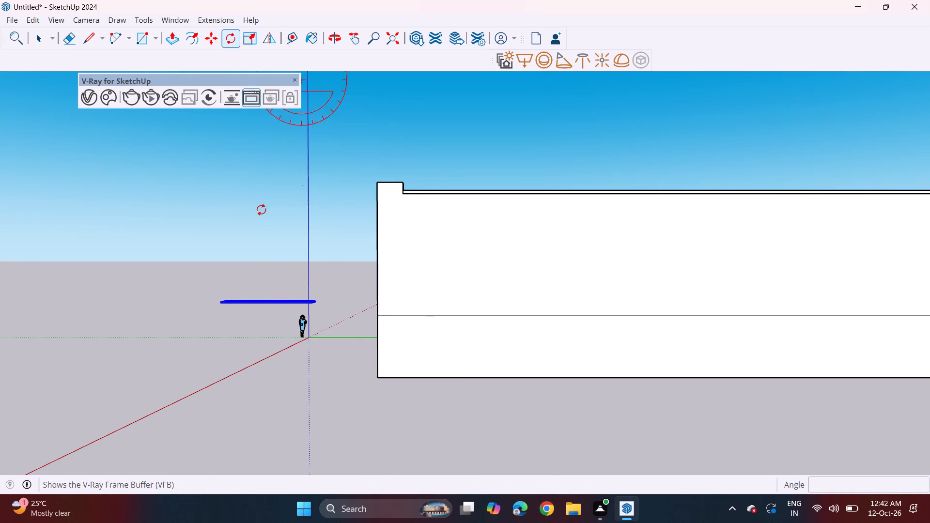
pyautogui.moveTo(275, 333); pyautogui.dragTo(349, 338, button='middle')
pyautogui.click(341, 310)
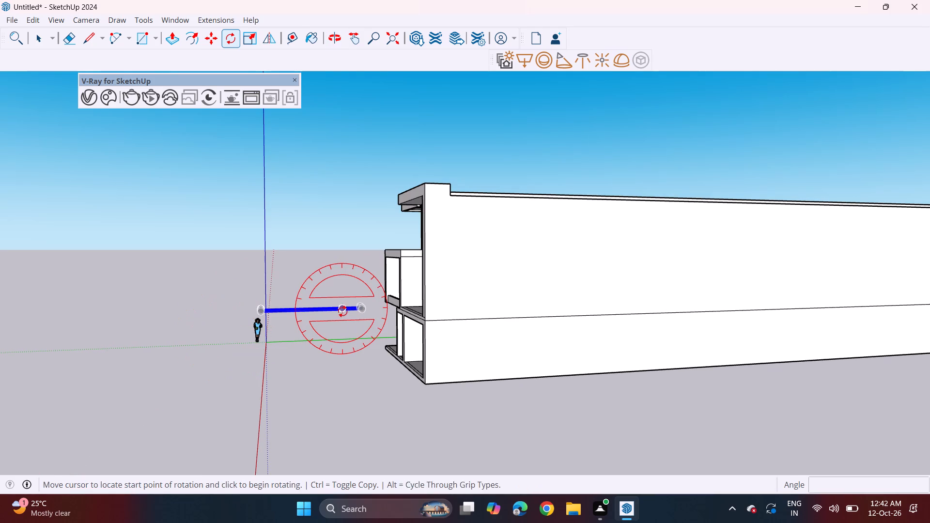
pyautogui.click(378, 312)
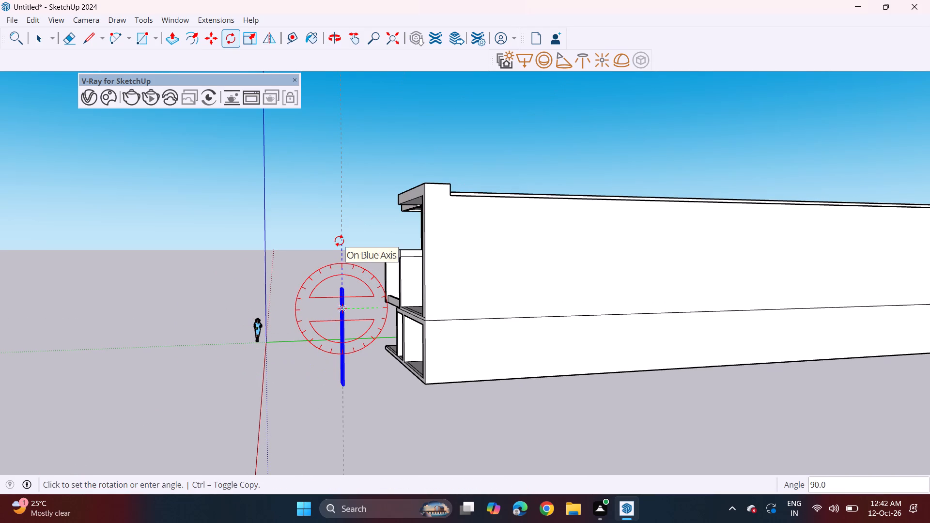
pyautogui.click(339, 240)
# Move the upright glass railing about 28' 5" by its top corner to the top of the vertical slats beside the recess.
pyautogui.moveTo(298, 337); pyautogui.dragTo(656, 354, button='middle')
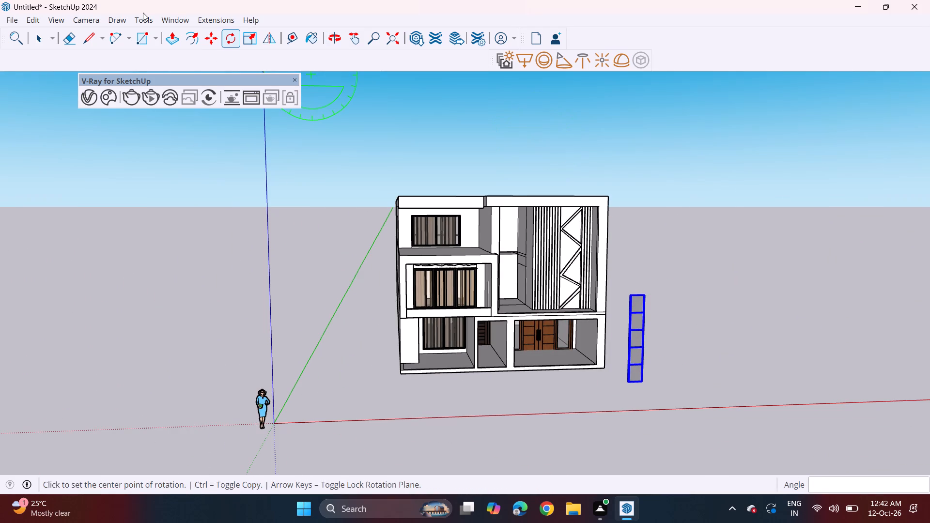
pyautogui.click(217, 40)
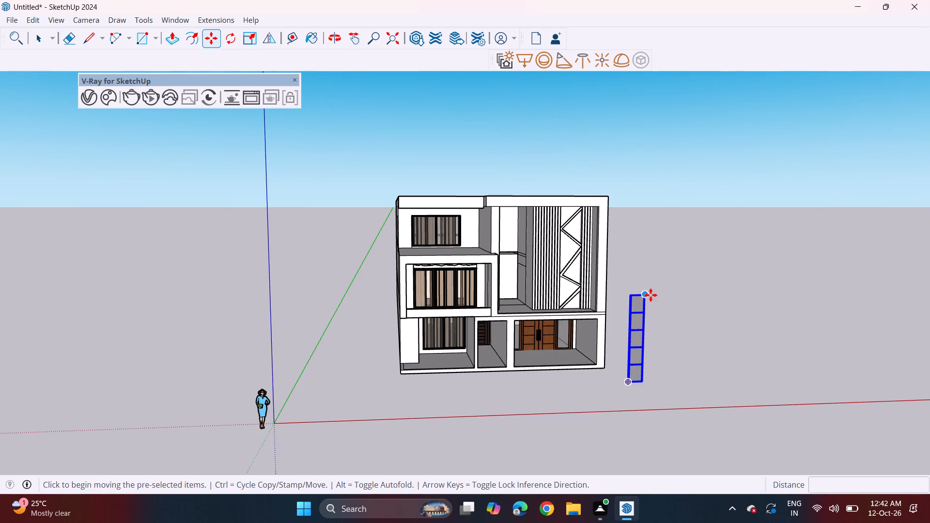
pyautogui.click(651, 294)
pyautogui.scroll(3, 496, 204)
pyautogui.scroll(3, 538, 211)
pyautogui.moveTo(544, 219); pyautogui.dragTo(526, 159, button='middle')
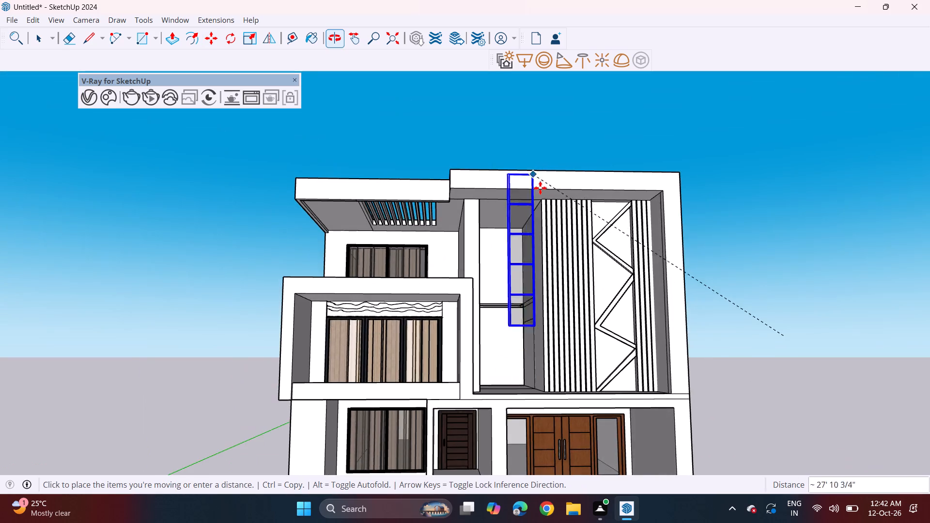
pyautogui.scroll(7, 540, 188)
pyautogui.moveTo(544, 210); pyautogui.dragTo(762, 229, button='middle')
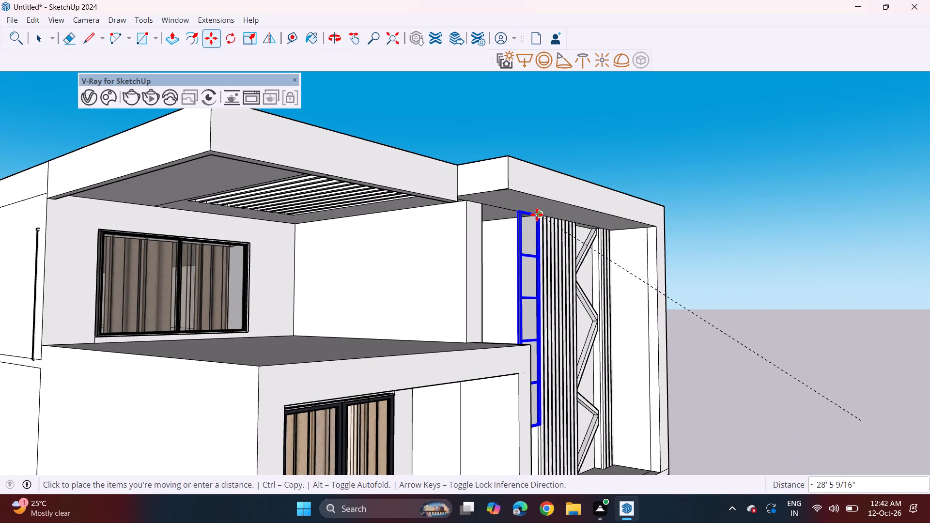
pyautogui.click(535, 215)
# Scale the glass railing uniformly by about 1.33 from its lower corner, extending it down to the bottom of the slats.
pyautogui.moveTo(548, 267); pyautogui.dragTo(340, 292, button='middle')
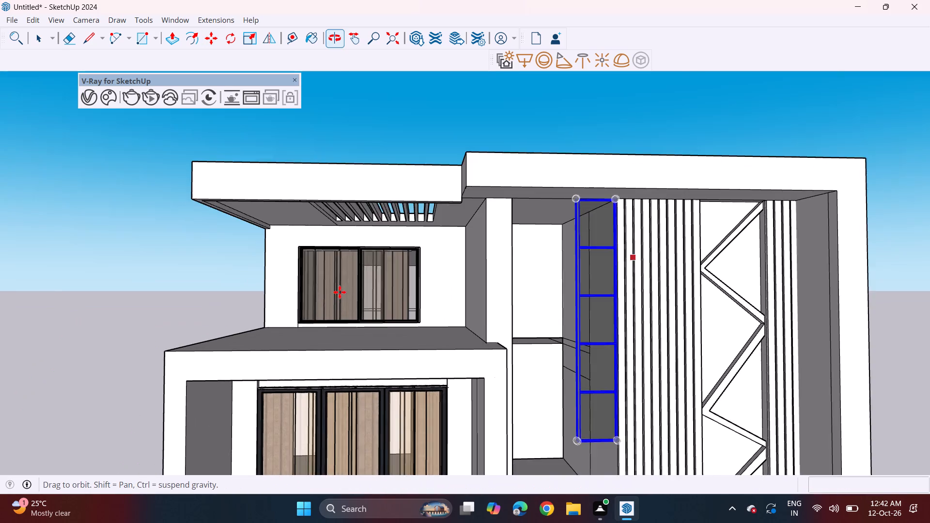
pyautogui.moveTo(340, 292); pyautogui.dragTo(336, 287, button='middle')
pyautogui.keyDown('shift'); pyautogui.moveTo(607, 378); pyautogui.dragTo(505, 272, button='middle'); pyautogui.keyUp('shift')
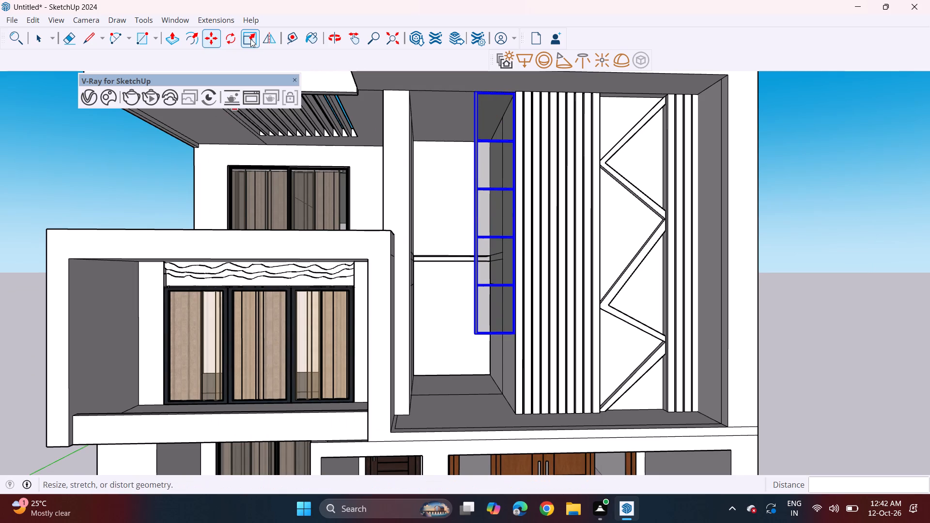
pyautogui.click(250, 39)
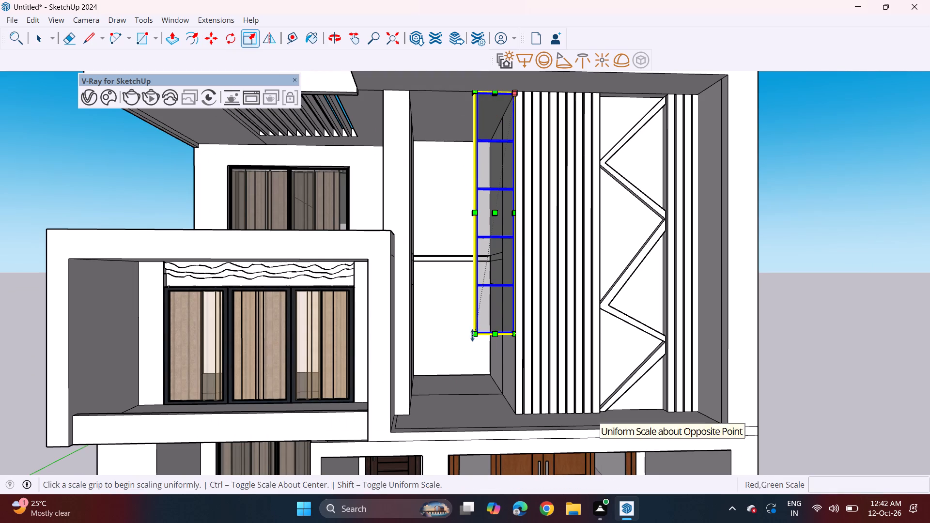
pyautogui.click(478, 335)
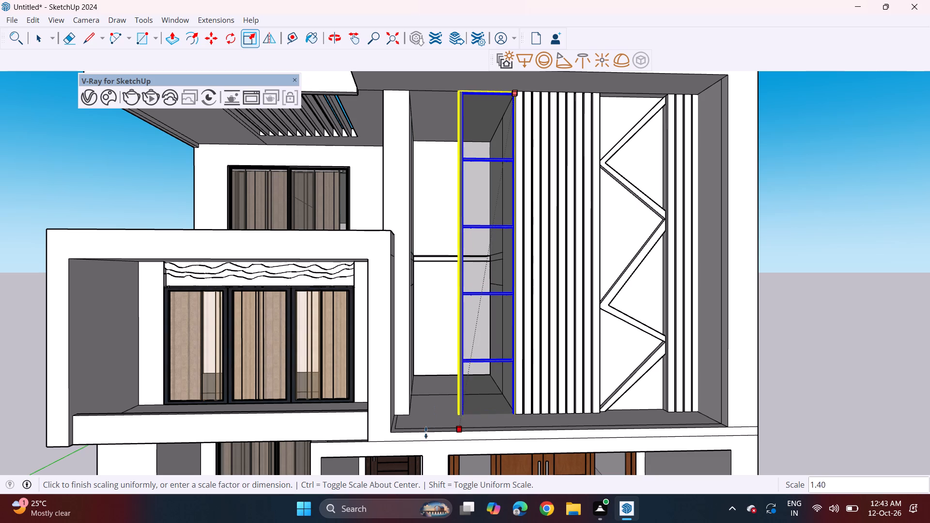
pyautogui.click(449, 412)
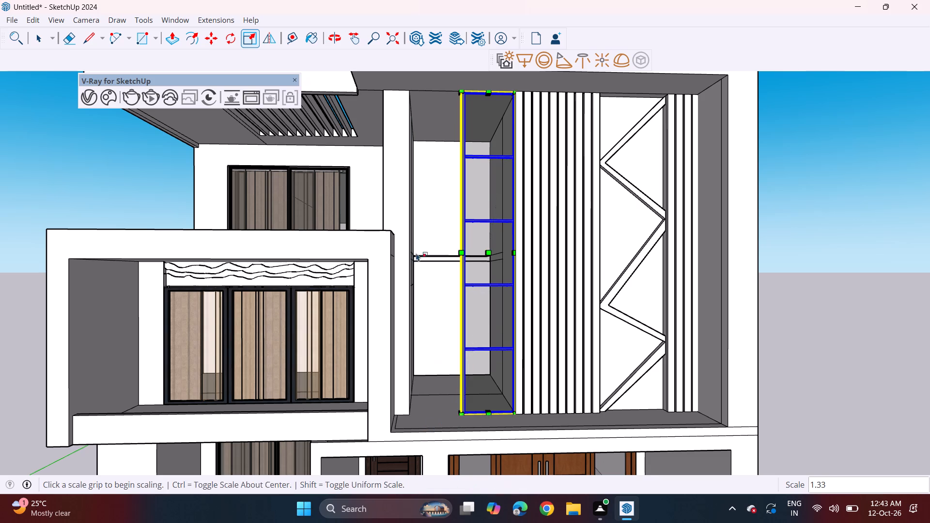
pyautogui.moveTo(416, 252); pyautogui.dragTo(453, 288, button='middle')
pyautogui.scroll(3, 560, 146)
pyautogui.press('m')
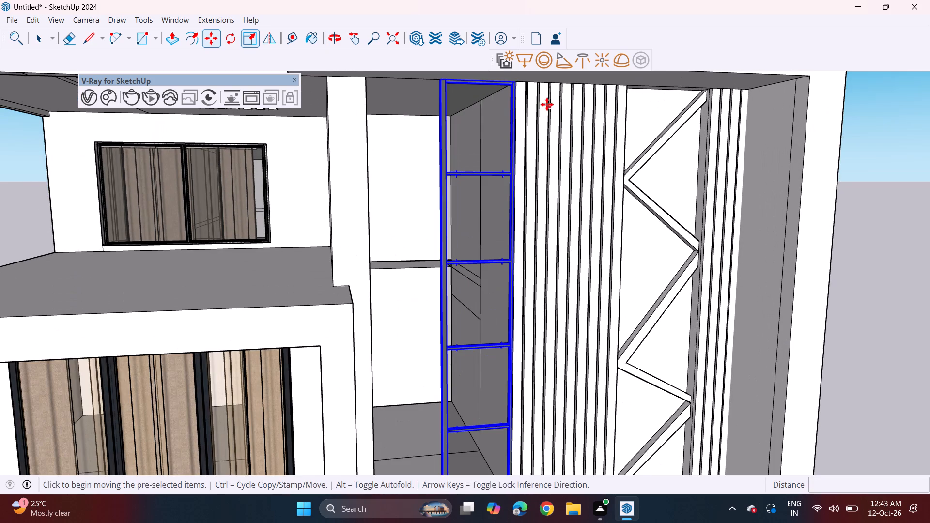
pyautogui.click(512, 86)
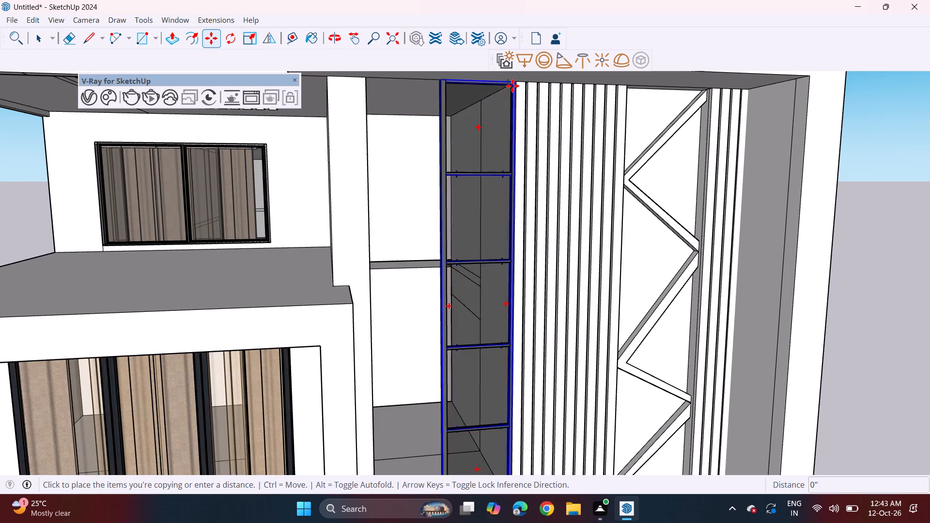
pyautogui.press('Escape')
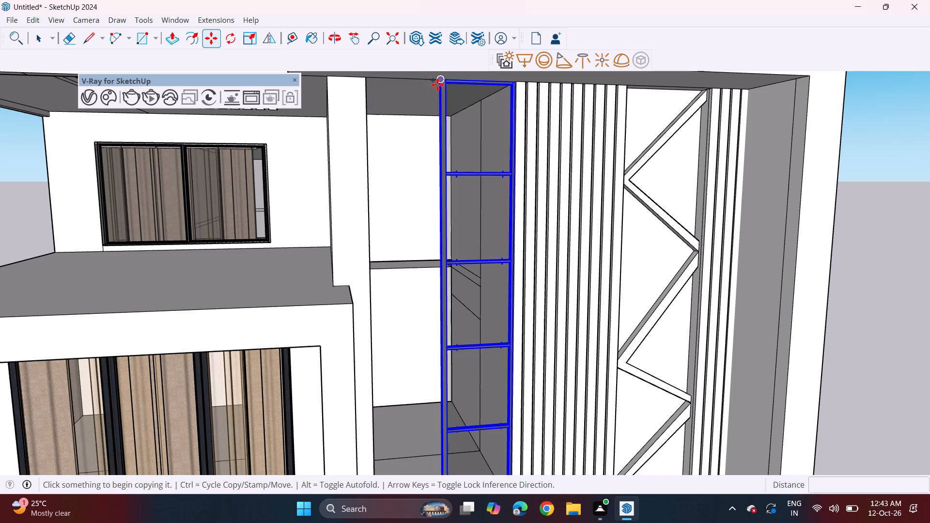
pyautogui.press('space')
# Stretch the glass railing's width from the slats across the recess to the column and clear the selection.
pyautogui.click(476, 266)
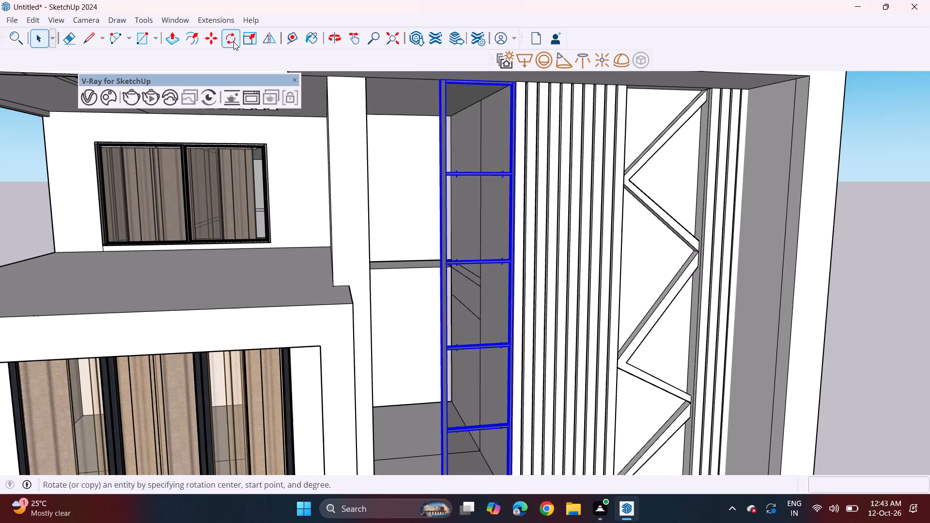
pyautogui.click(253, 39)
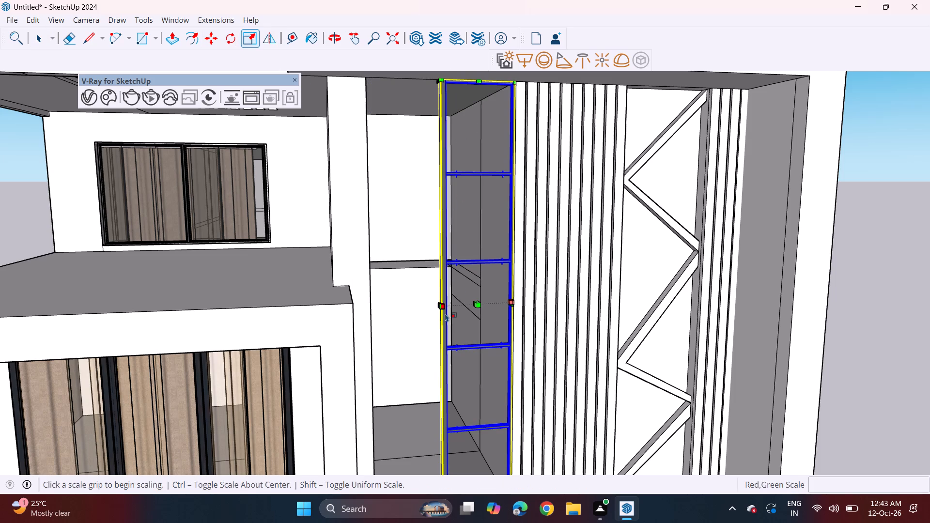
pyautogui.moveTo(434, 300); pyautogui.dragTo(449, 318, button='middle')
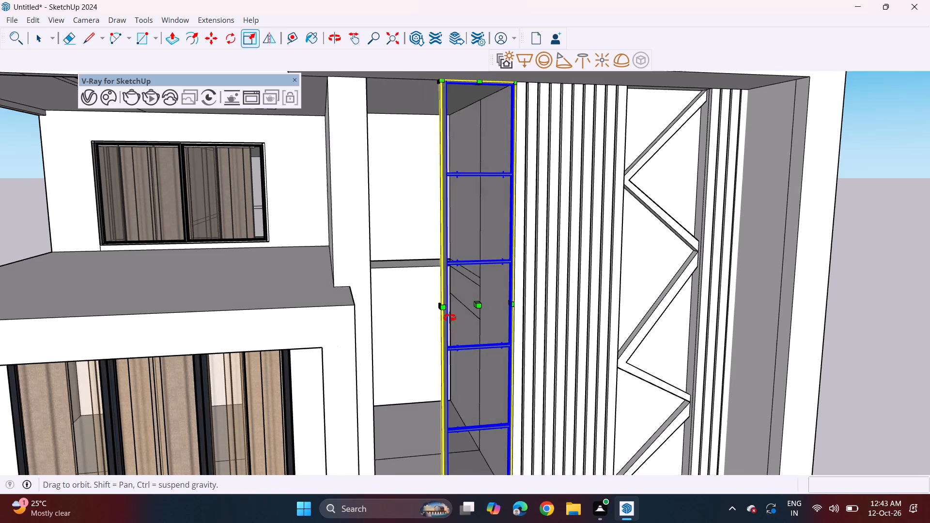
pyautogui.moveTo(449, 318); pyautogui.dragTo(456, 327, button='middle')
pyautogui.scroll(6, 456, 327)
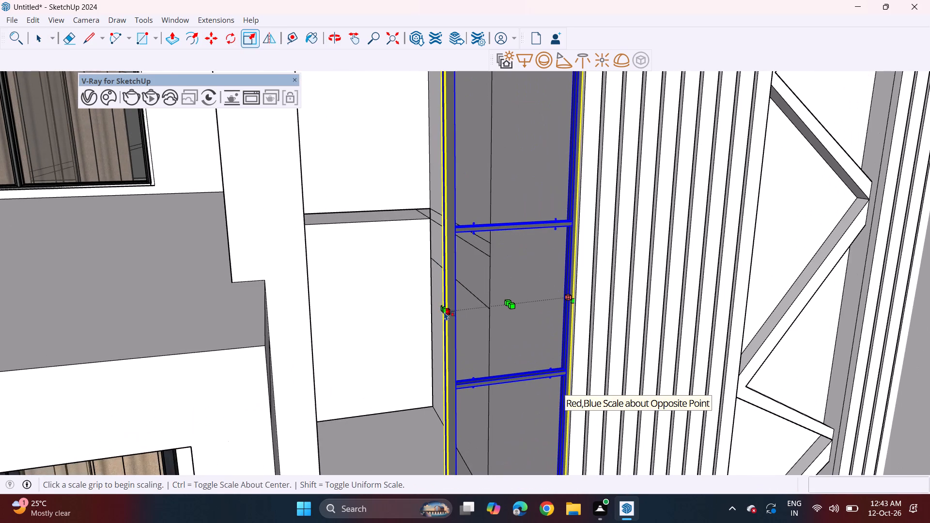
pyautogui.click(441, 308)
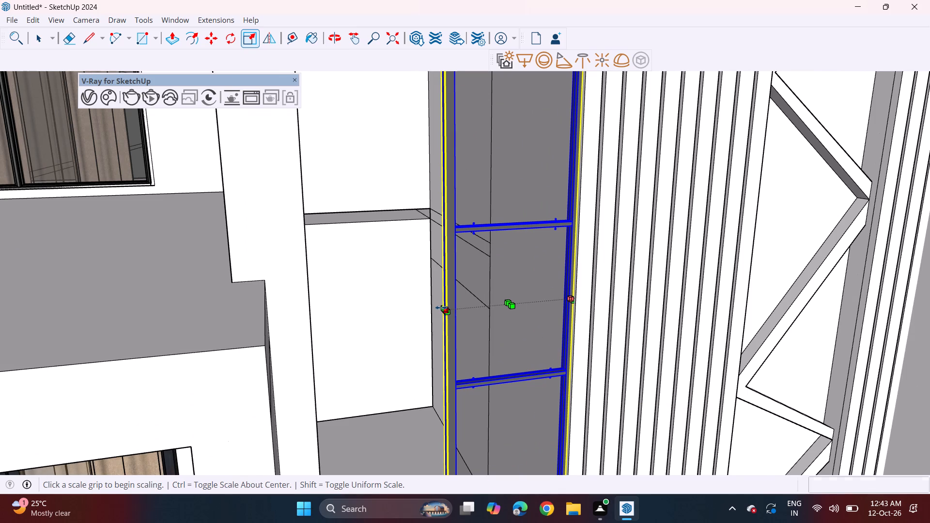
pyautogui.click(304, 335)
pyautogui.moveTo(358, 323); pyautogui.dragTo(357, 321, button='middle')
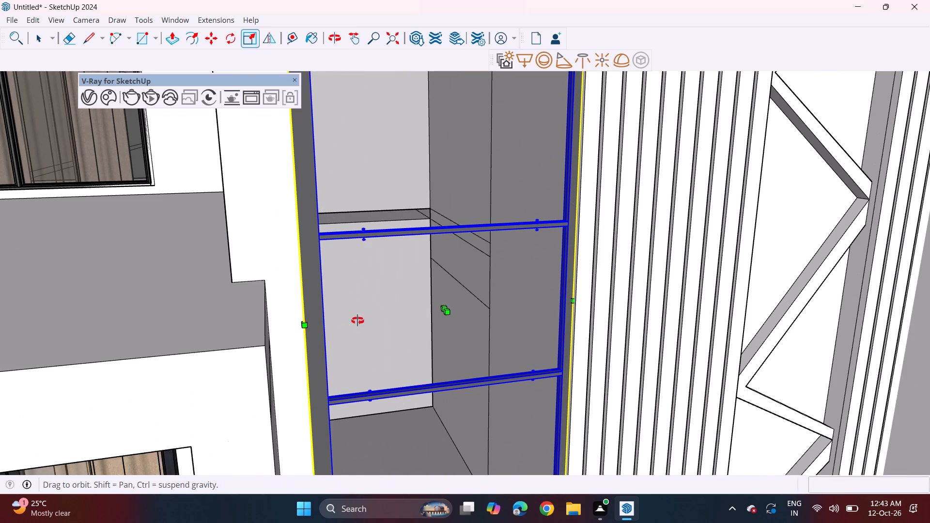
pyautogui.moveTo(357, 321); pyautogui.dragTo(297, 216, button='middle')
pyautogui.scroll(-11, 297, 212)
pyautogui.middleClick(323, 272)
pyautogui.scroll(-1, 323, 273)
pyautogui.moveTo(325, 262); pyautogui.dragTo(329, 272, button='middle')
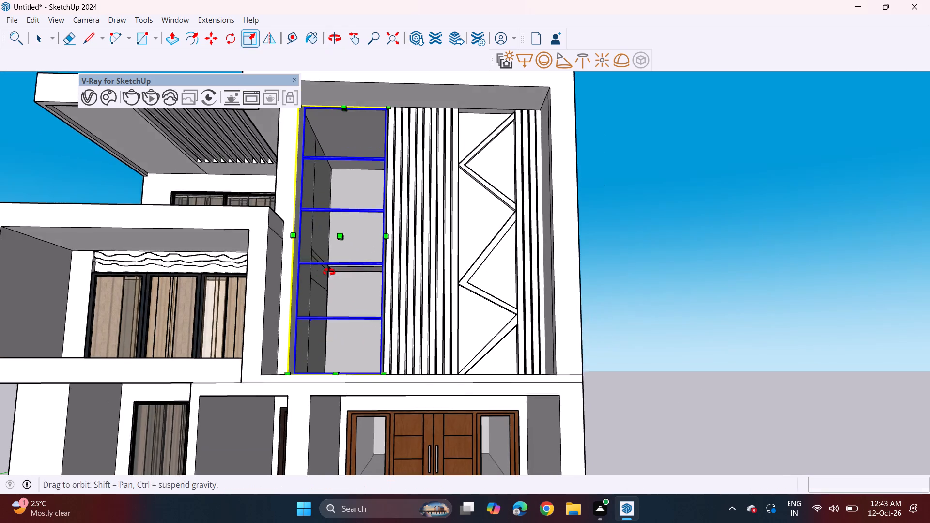
pyautogui.moveTo(329, 272); pyautogui.dragTo(332, 283, button='middle')
pyautogui.press('space')
pyautogui.click(657, 246)
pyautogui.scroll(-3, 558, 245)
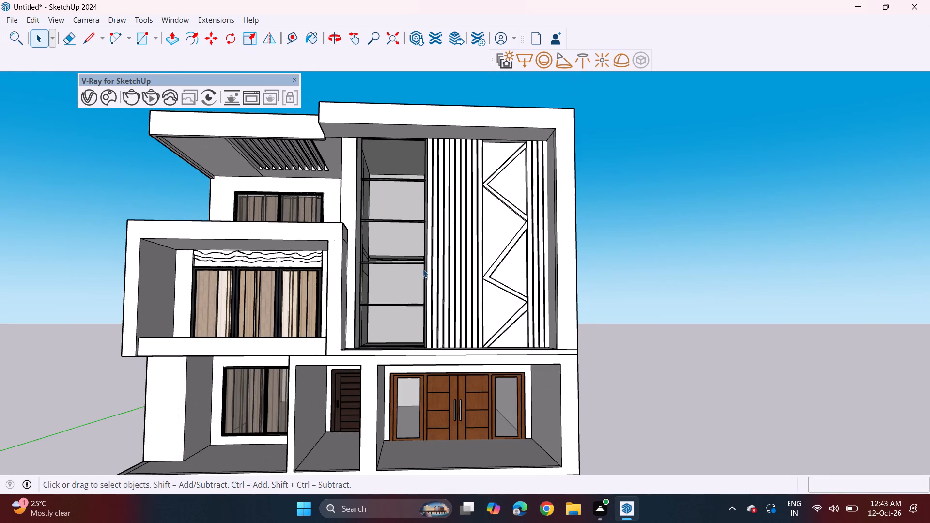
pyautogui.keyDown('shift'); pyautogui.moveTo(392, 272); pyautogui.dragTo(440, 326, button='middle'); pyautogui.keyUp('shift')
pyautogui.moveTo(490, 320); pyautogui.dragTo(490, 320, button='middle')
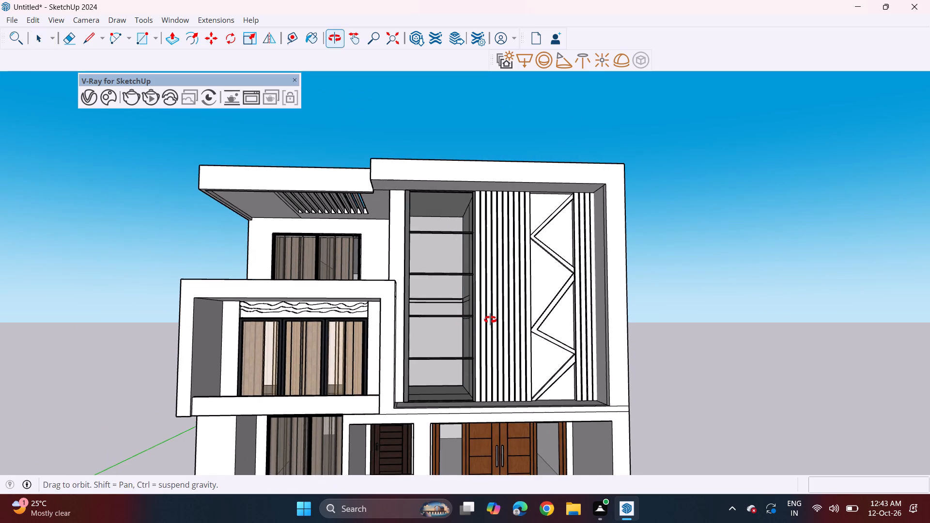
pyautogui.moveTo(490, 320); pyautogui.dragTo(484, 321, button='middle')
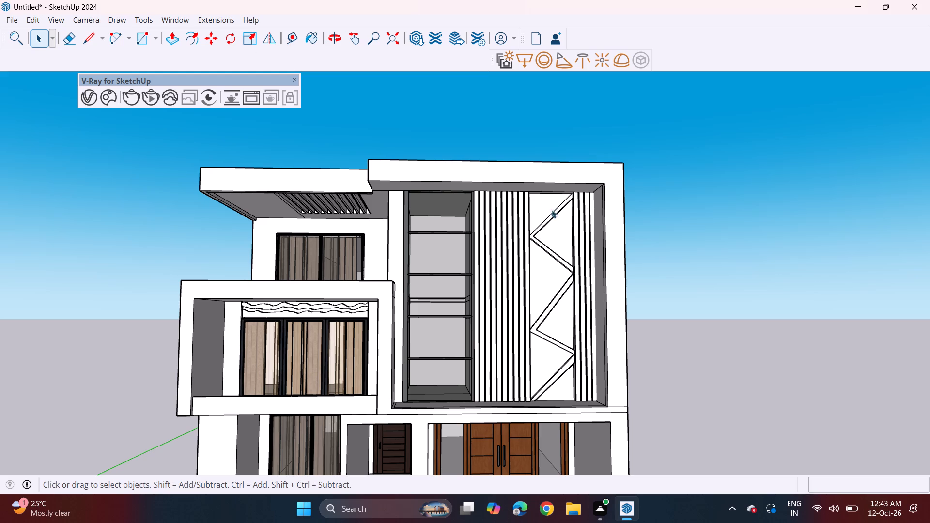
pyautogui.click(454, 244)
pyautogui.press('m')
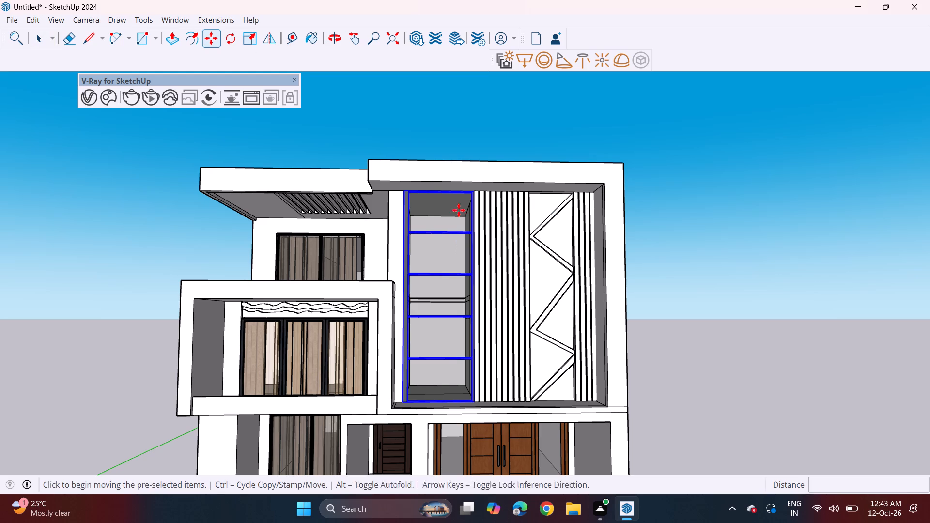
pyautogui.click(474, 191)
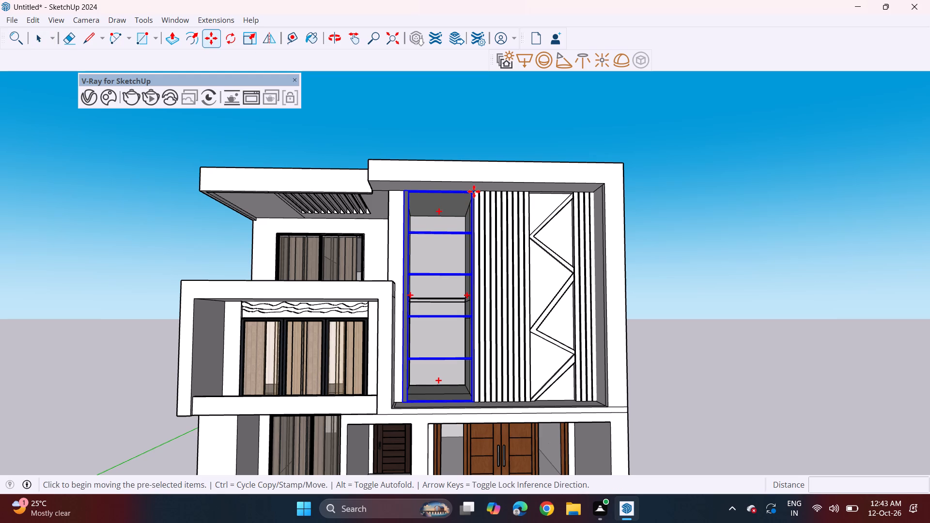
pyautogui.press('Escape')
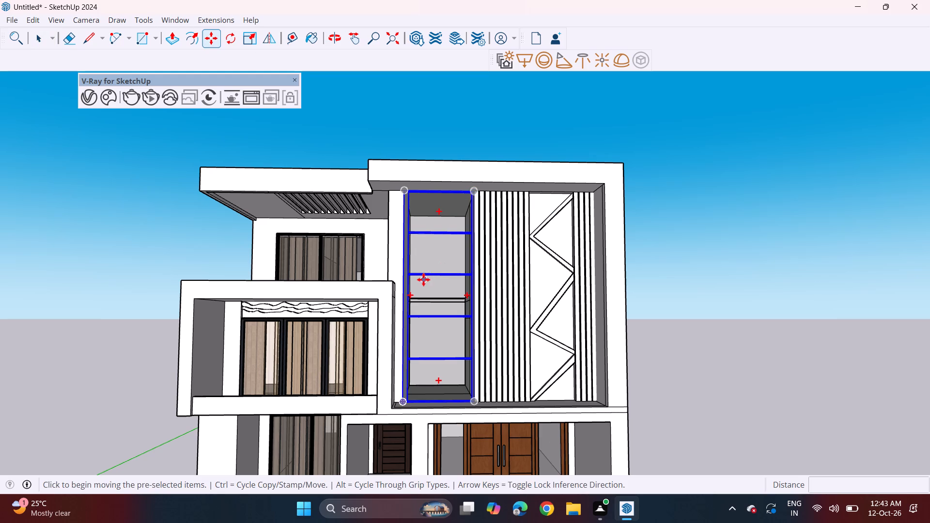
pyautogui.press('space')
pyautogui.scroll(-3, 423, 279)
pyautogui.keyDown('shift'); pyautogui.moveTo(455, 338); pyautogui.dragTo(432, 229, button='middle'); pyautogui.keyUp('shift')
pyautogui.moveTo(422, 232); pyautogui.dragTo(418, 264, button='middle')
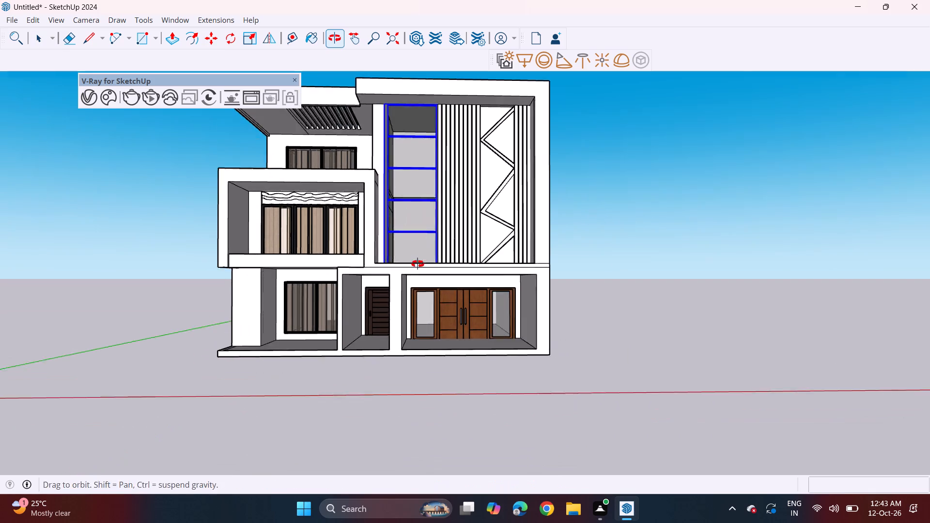
# Import the Glass+Railing (2) model from the Downloads folder.
pyautogui.moveTo(418, 264); pyautogui.dragTo(416, 273, button='middle')
pyautogui.moveTo(420, 289); pyautogui.dragTo(536, 250, button='middle')
pyautogui.moveTo(478, 182); pyautogui.dragTo(386, 250, button='middle')
pyautogui.keyDown('shift'); pyautogui.moveTo(379, 220); pyautogui.dragTo(380, 299, button='middle'); pyautogui.keyUp('shift')
pyautogui.moveTo(380, 300); pyautogui.dragTo(346, 259, button='middle')
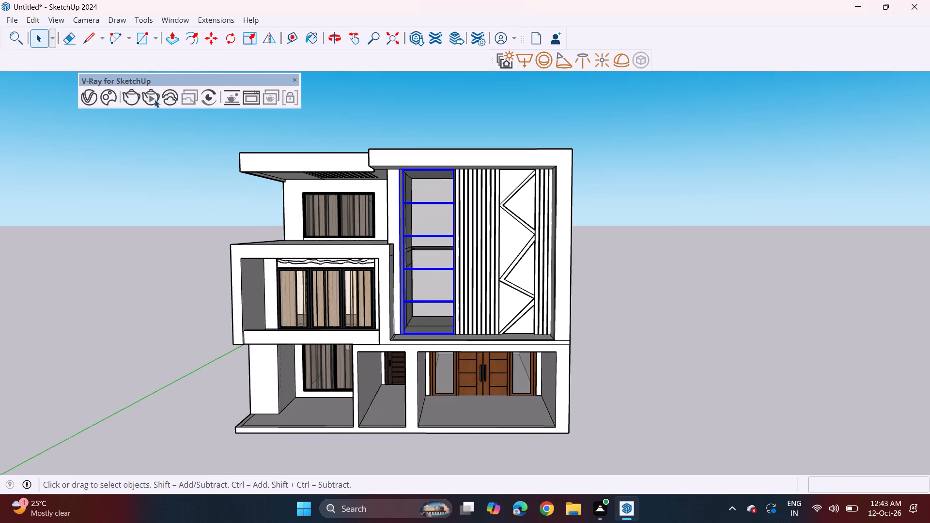
pyautogui.click(14, 16)
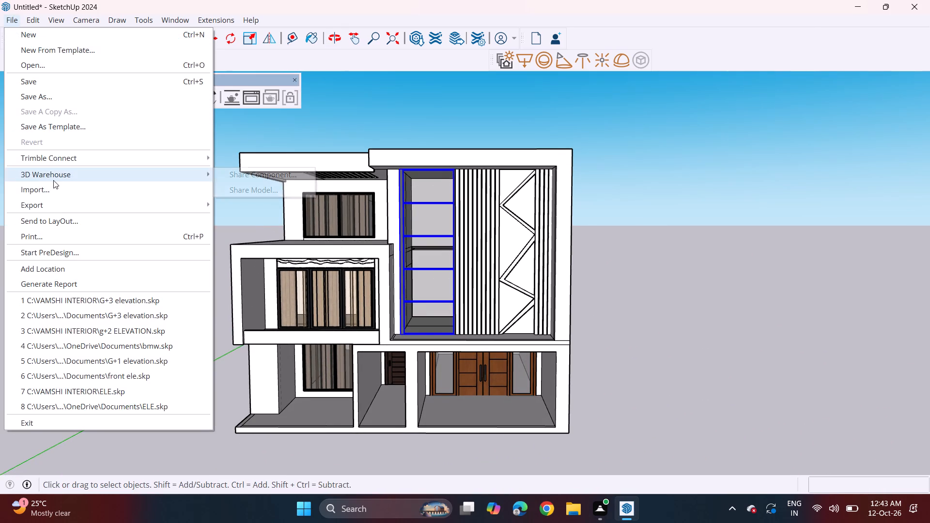
pyautogui.click(57, 189)
pyautogui.scroll(-3, 274, 177)
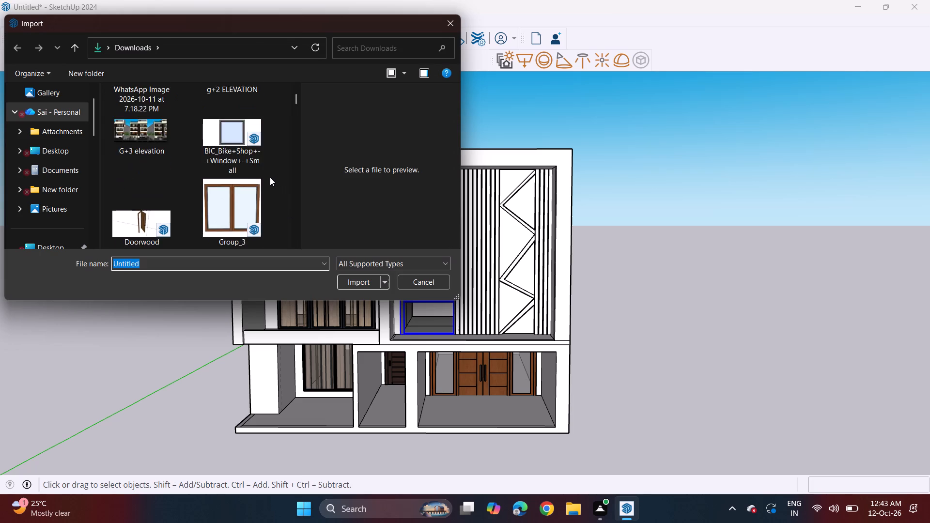
pyautogui.scroll(-13, 270, 177)
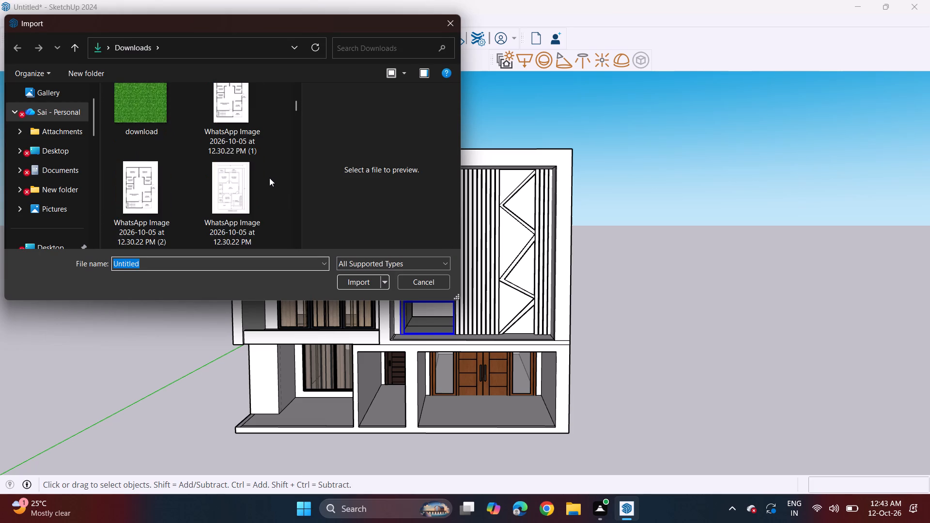
pyautogui.scroll(-12, 269, 178)
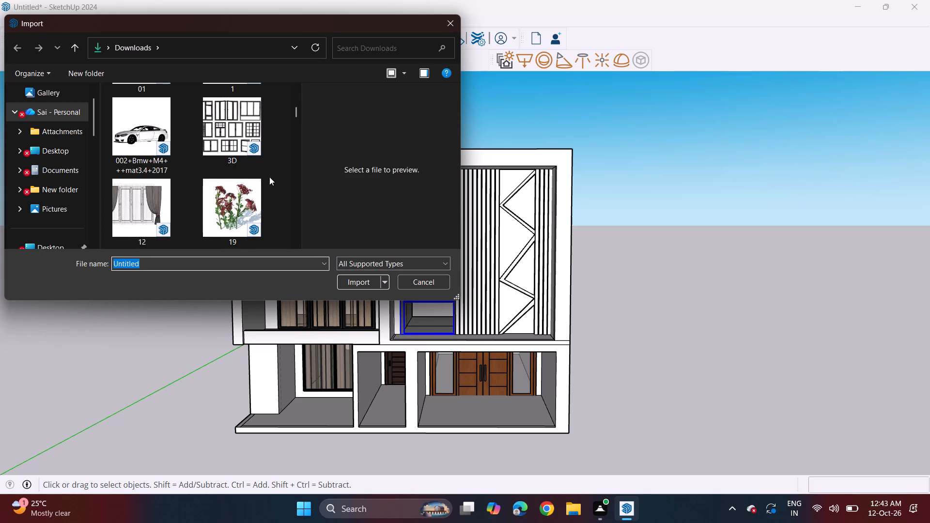
pyautogui.scroll(3, 269, 177)
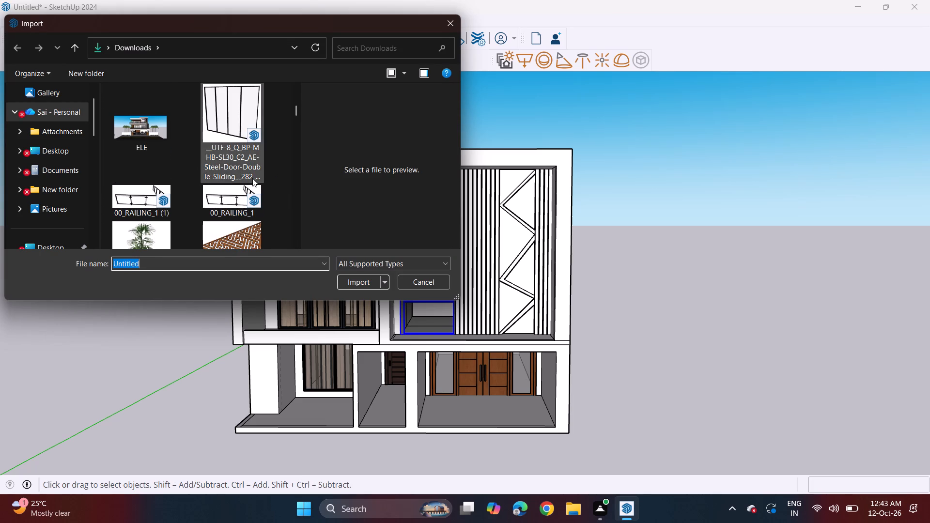
pyautogui.click(245, 191)
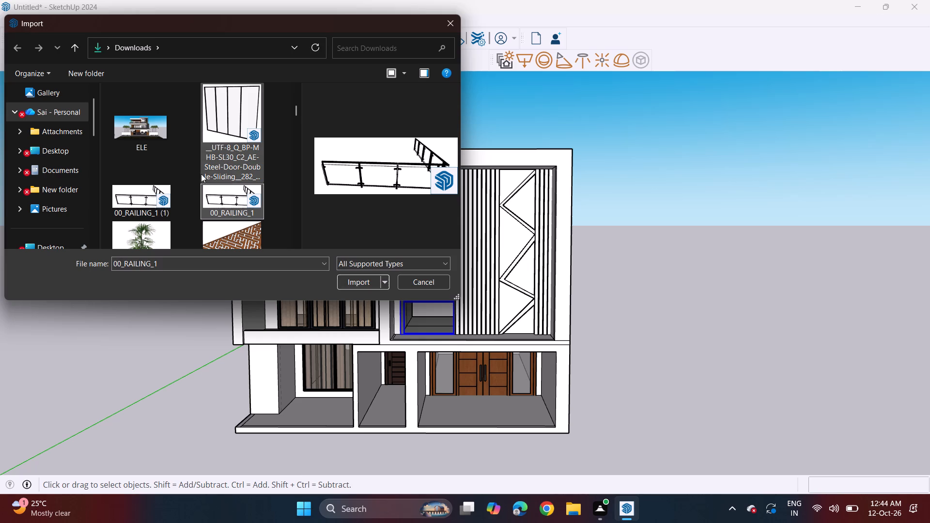
pyautogui.scroll(-11, 201, 174)
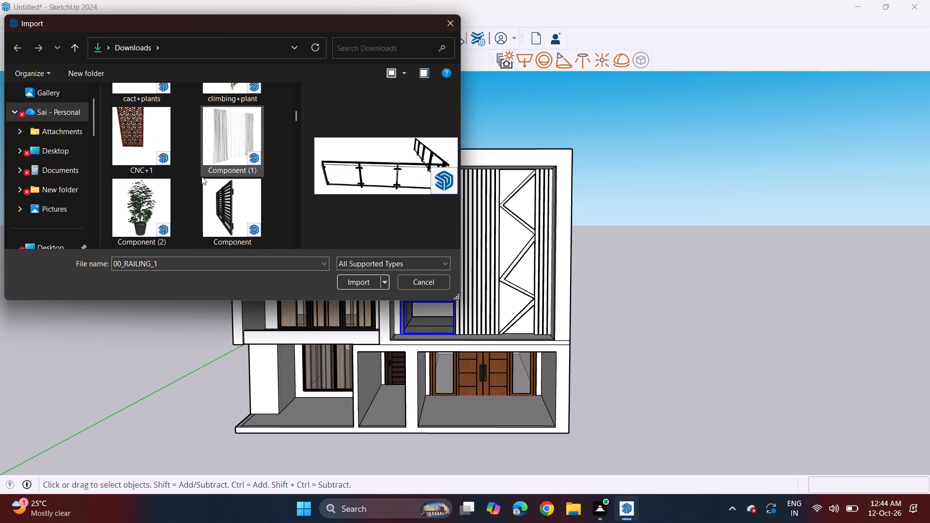
pyautogui.scroll(-6, 201, 176)
pyautogui.scroll(2, 201, 176)
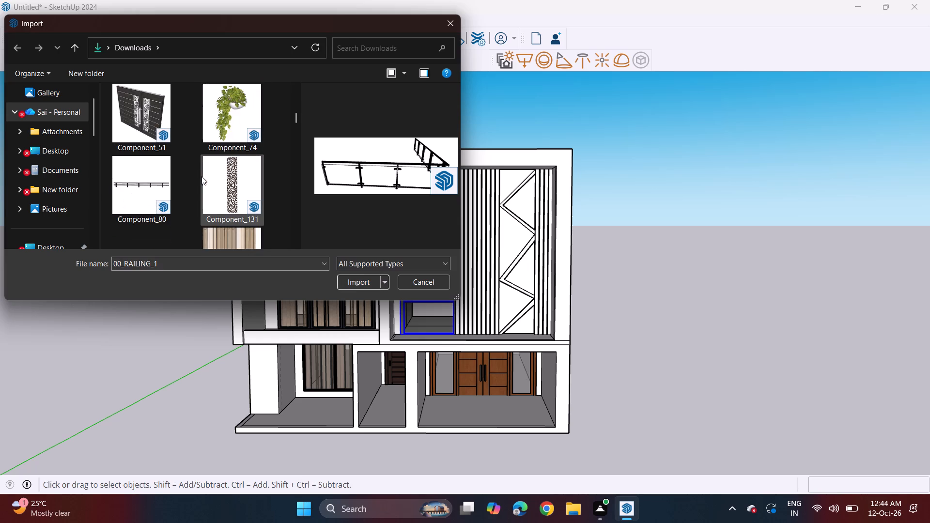
pyautogui.scroll(-6, 201, 176)
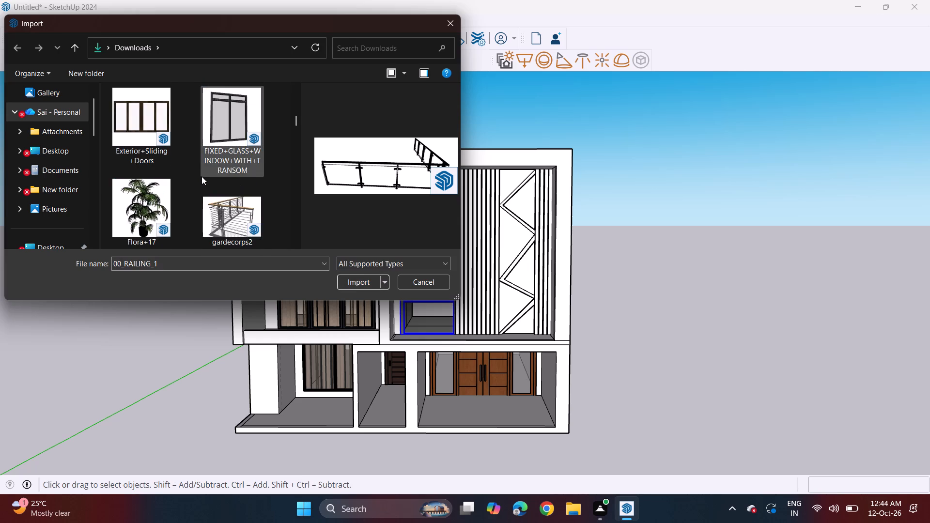
pyautogui.scroll(-2, 201, 176)
pyautogui.click(236, 207)
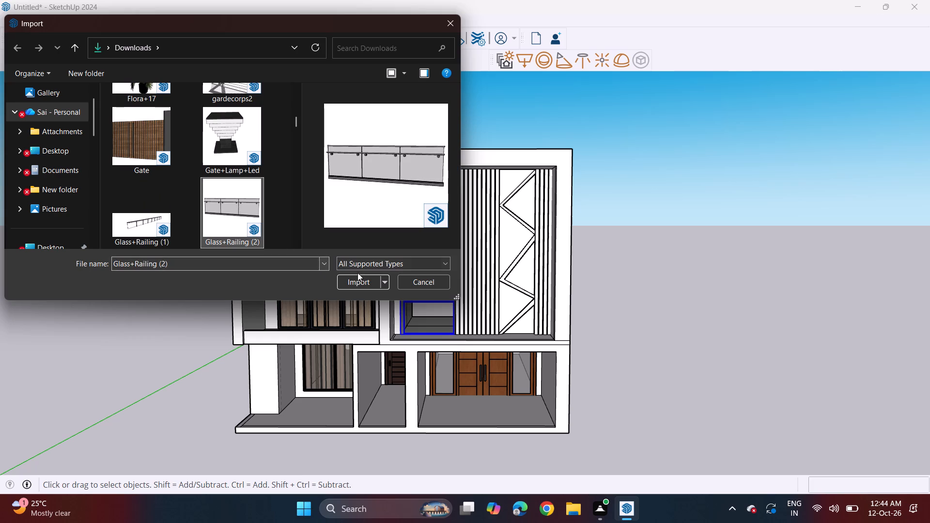
pyautogui.click(359, 280)
# Place the imported glass railing on the upper terrace floor, along its front edge beside the column wall.
pyautogui.moveTo(288, 211); pyautogui.dragTo(315, 225, button='middle')
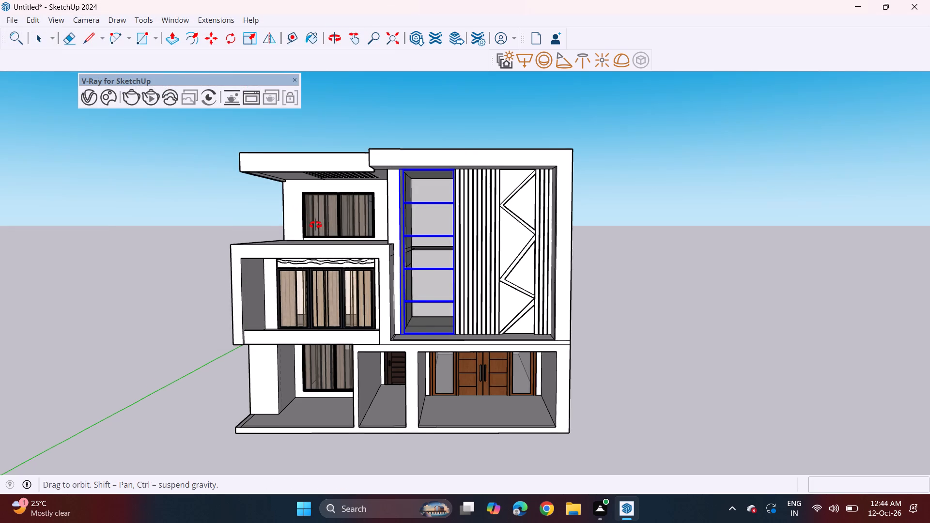
pyautogui.moveTo(315, 225); pyautogui.dragTo(448, 249, button='middle')
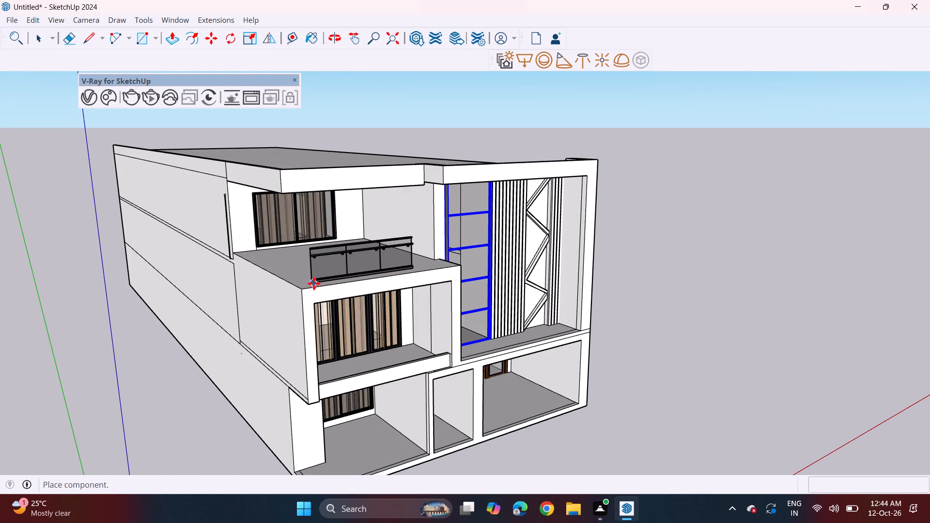
pyautogui.moveTo(314, 278); pyautogui.dragTo(254, 272, button='middle')
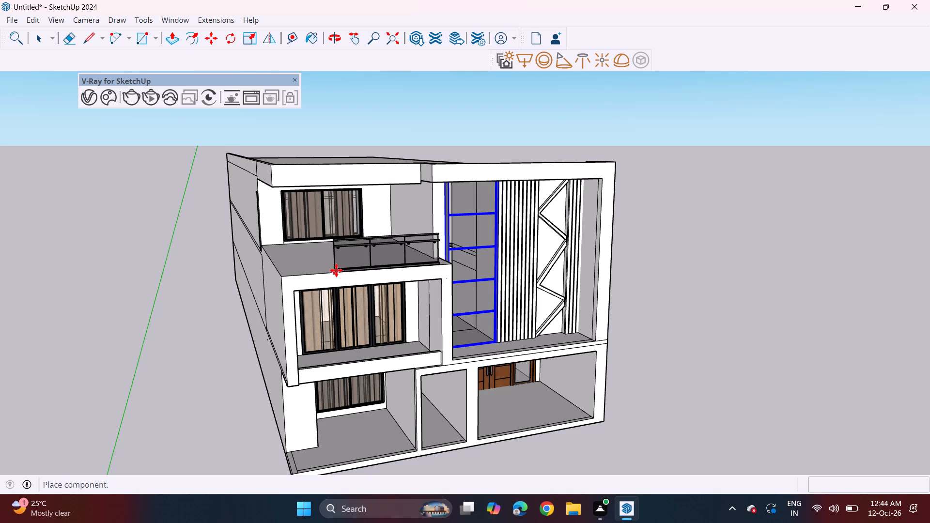
pyautogui.click(333, 267)
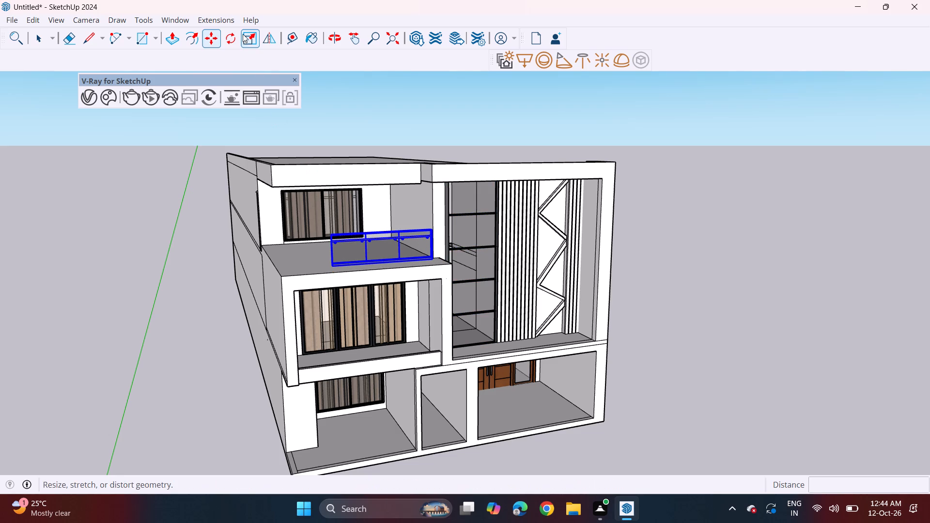
# Stretch the terrace railing's length along the red axis by about 1.51, out to the terrace's open side edge.
pyautogui.click(252, 36)
pyautogui.moveTo(343, 259); pyautogui.dragTo(465, 314, button='middle')
pyautogui.scroll(2, 396, 336)
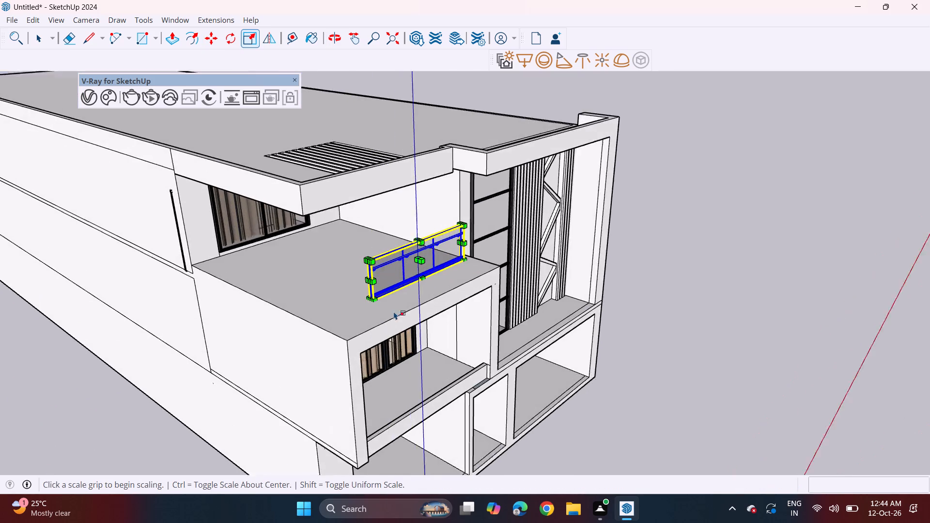
pyautogui.scroll(1, 394, 311)
pyautogui.scroll(6, 384, 271)
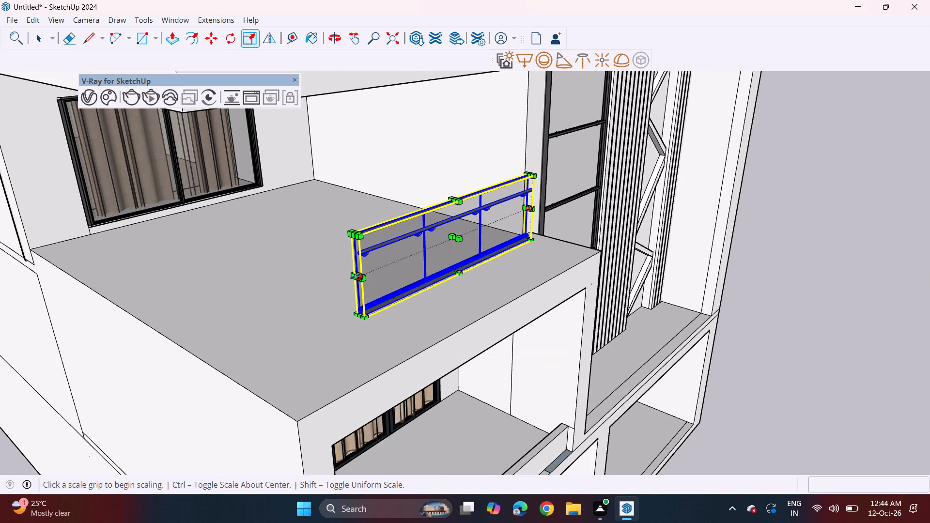
pyautogui.click(355, 276)
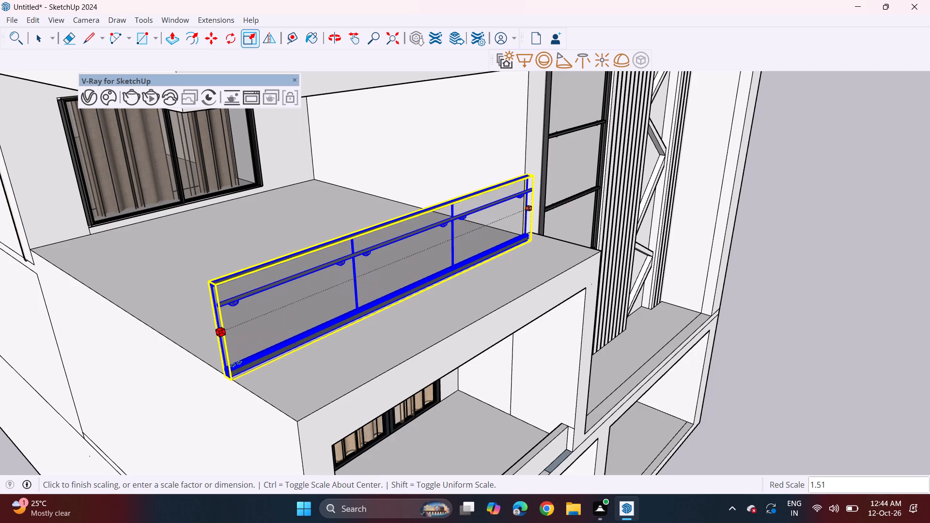
pyautogui.click(236, 364)
pyautogui.scroll(1, 287, 343)
pyautogui.scroll(-5, 290, 337)
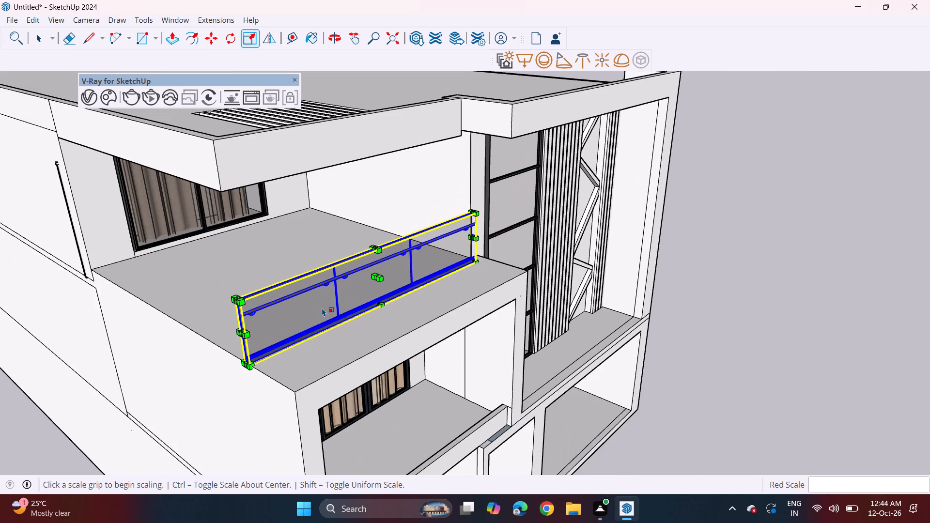
pyautogui.moveTo(332, 300); pyautogui.dragTo(368, 274, button='middle')
pyautogui.scroll(-5, 369, 263)
pyautogui.press('space')
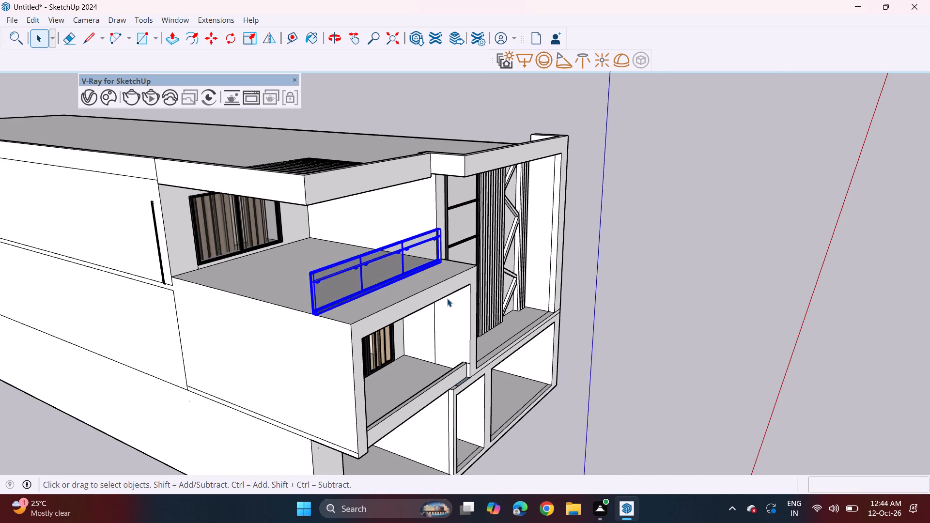
# Copy the terrace railing from its lower outer corner to about 27' away, in the open space beyond the house.
pyautogui.scroll(-3, 447, 298)
pyautogui.click(380, 274)
pyautogui.press('m')
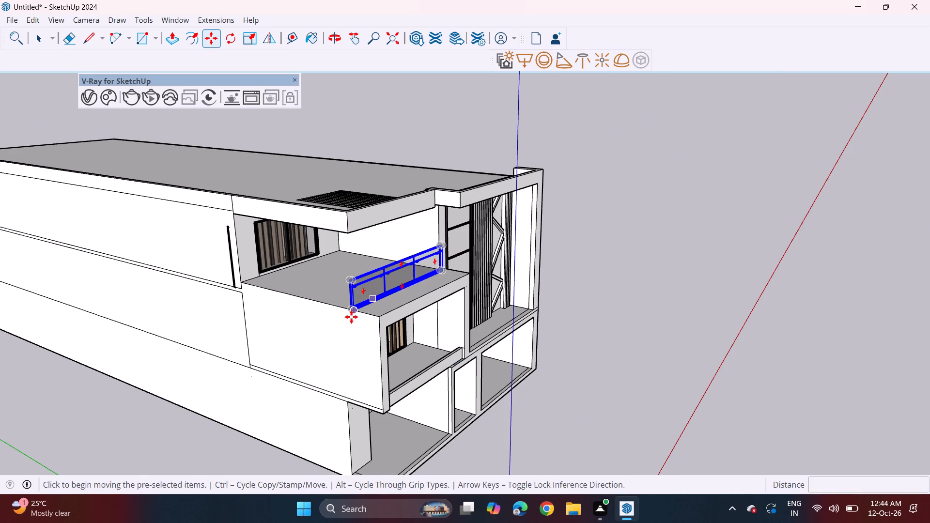
pyautogui.click(351, 317)
pyautogui.click(589, 361)
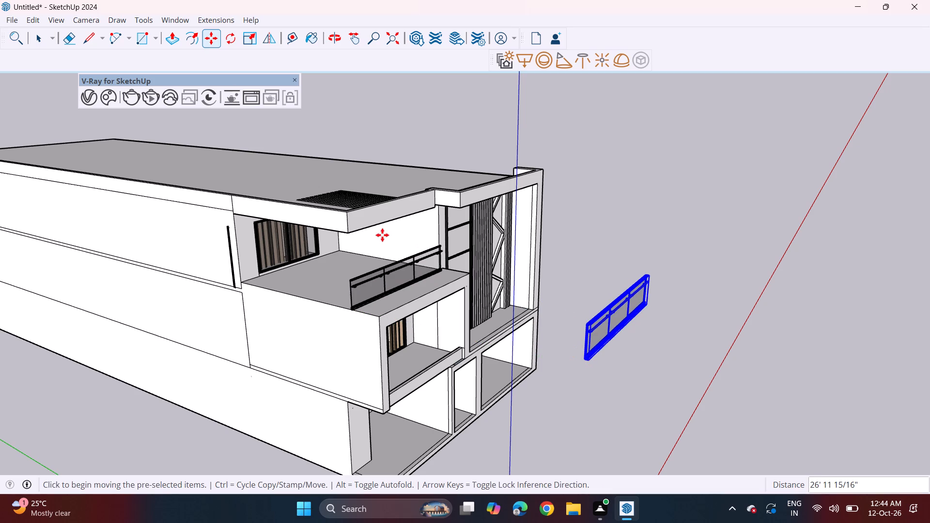
# Rotate the copied railing 90° about the vertical axis so that it runs perpendicular to the front railing.
pyautogui.moveTo(233, 41); pyautogui.dragTo(234, 46)
pyautogui.click(660, 384)
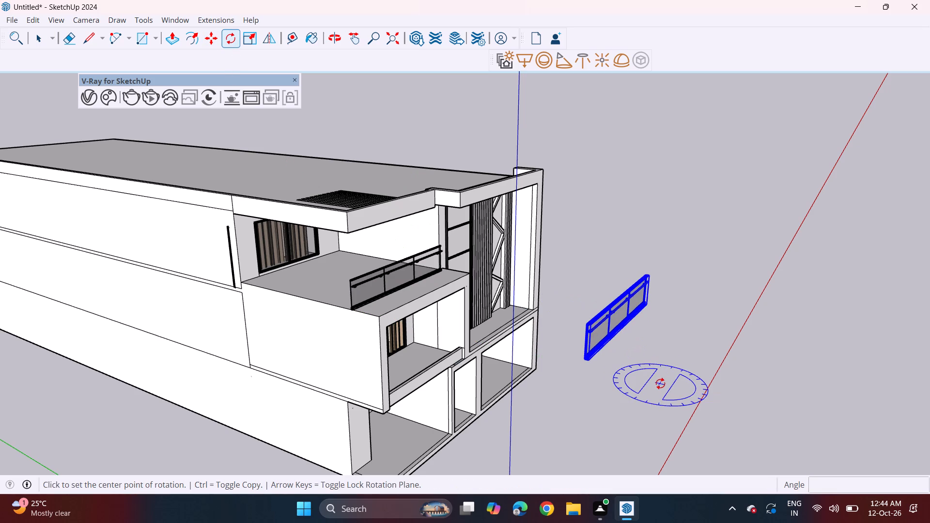
pyautogui.click(676, 364)
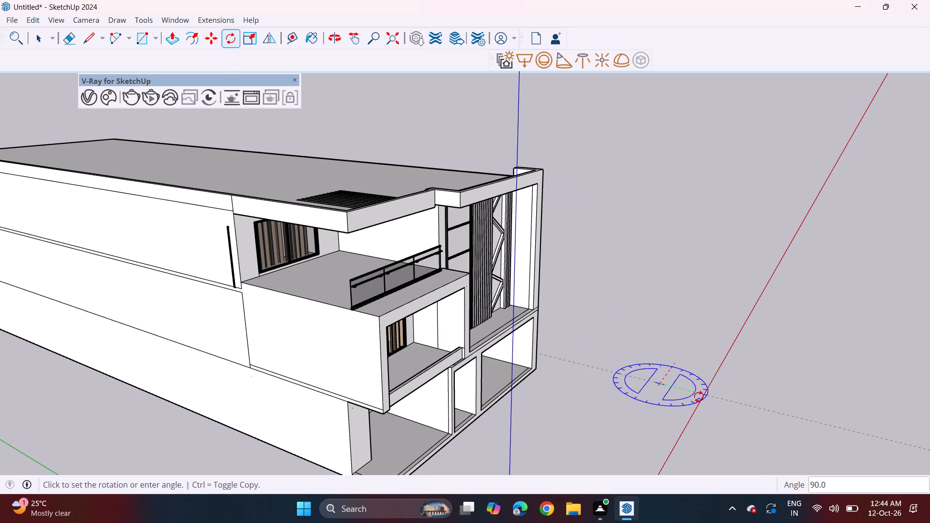
pyautogui.click(698, 397)
# Move the rotated railing about 42' 2" by its lower corner to the front railing's outer corner, lining the terrace's side edge.
pyautogui.moveTo(690, 369); pyautogui.dragTo(394, 313, button='middle')
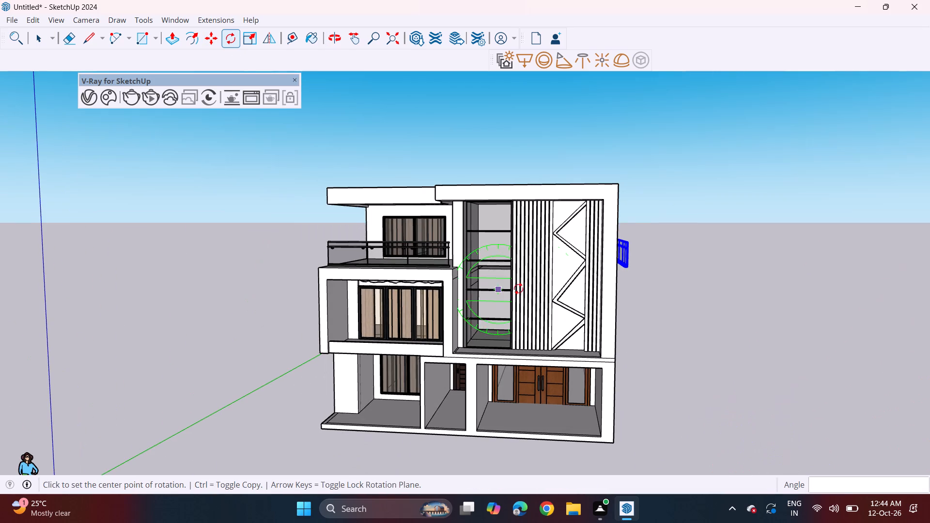
pyautogui.press('m')
pyautogui.click(629, 265)
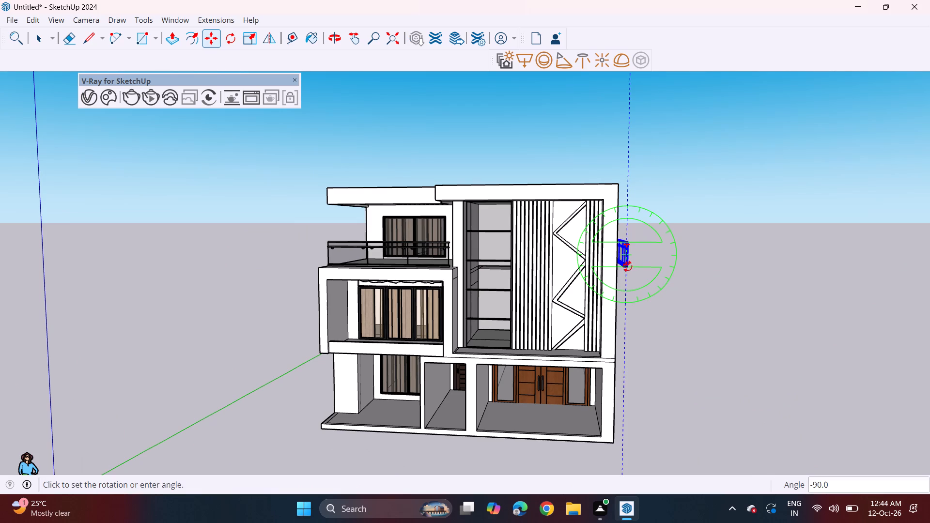
pyautogui.press('Escape')
pyautogui.click(634, 268)
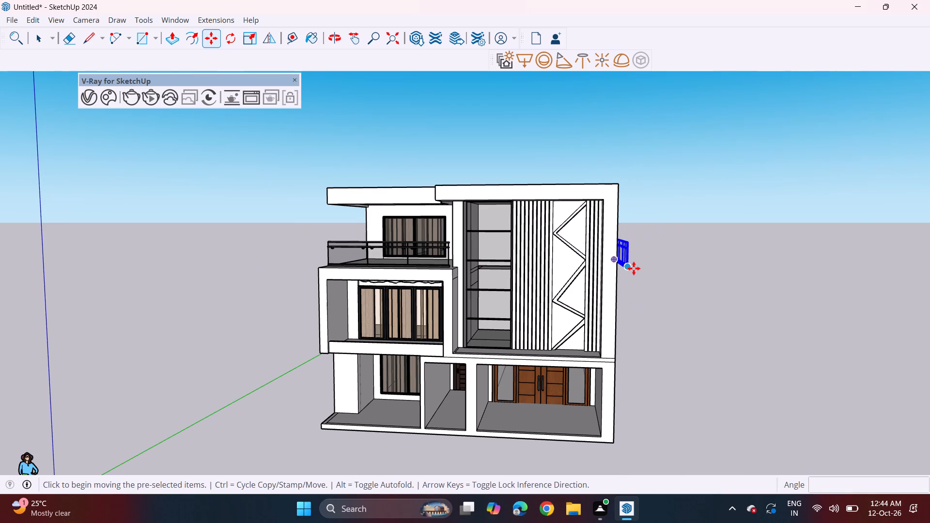
pyautogui.moveTo(294, 245); pyautogui.dragTo(589, 270, button='middle')
pyautogui.scroll(4, 487, 270)
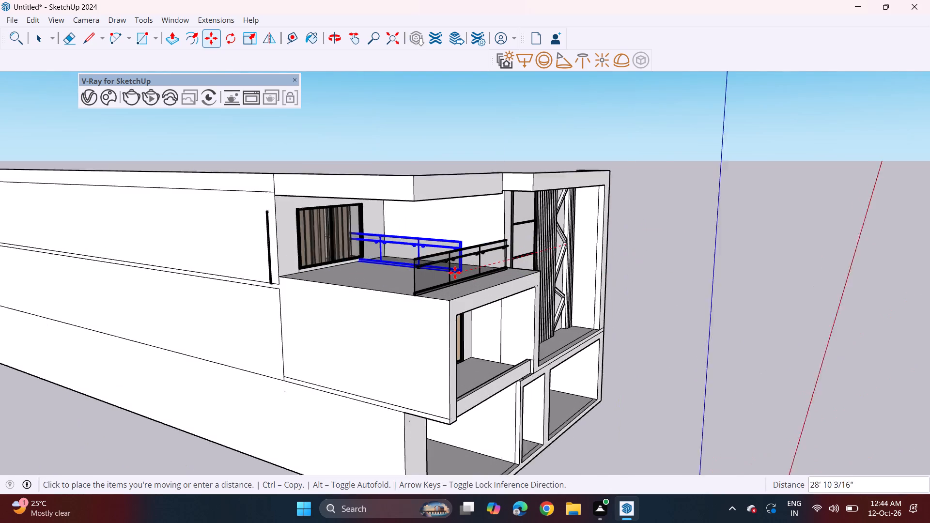
pyautogui.scroll(3, 415, 288)
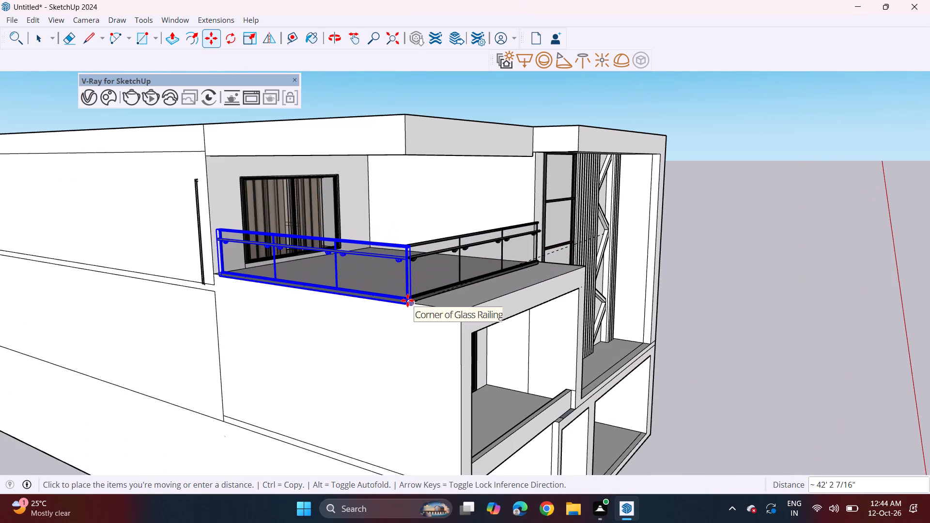
pyautogui.click(407, 300)
# Shift the side railing about 5" inward from the terrace's side edge to meet the end of the front railing.
pyautogui.moveTo(433, 293); pyautogui.dragTo(226, 272, button='middle')
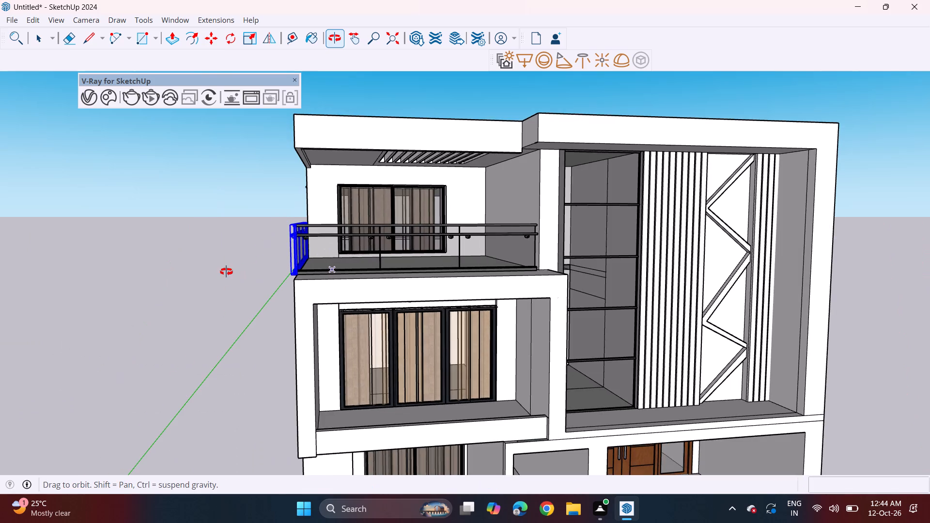
pyautogui.moveTo(226, 272); pyautogui.dragTo(225, 272, button='middle')
pyautogui.scroll(5, 275, 274)
pyautogui.scroll(-2, 341, 289)
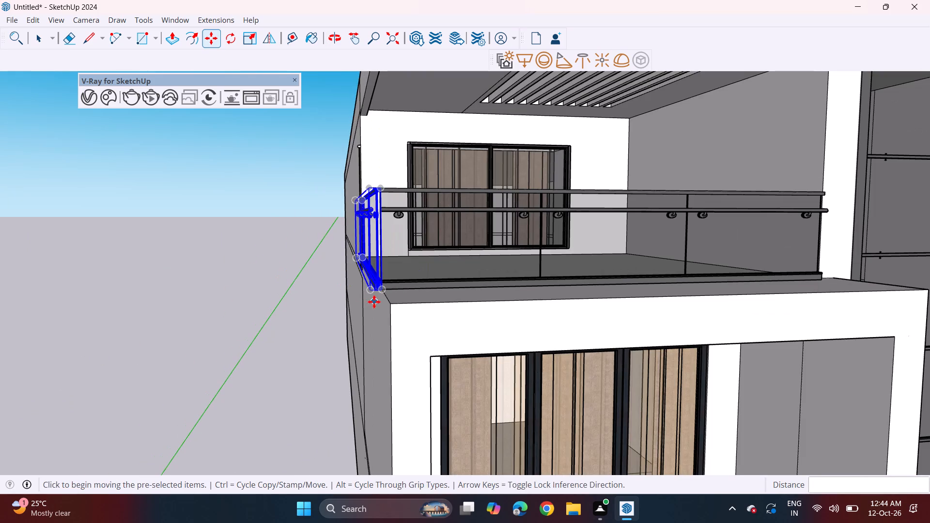
pyautogui.doubleClick(367, 294)
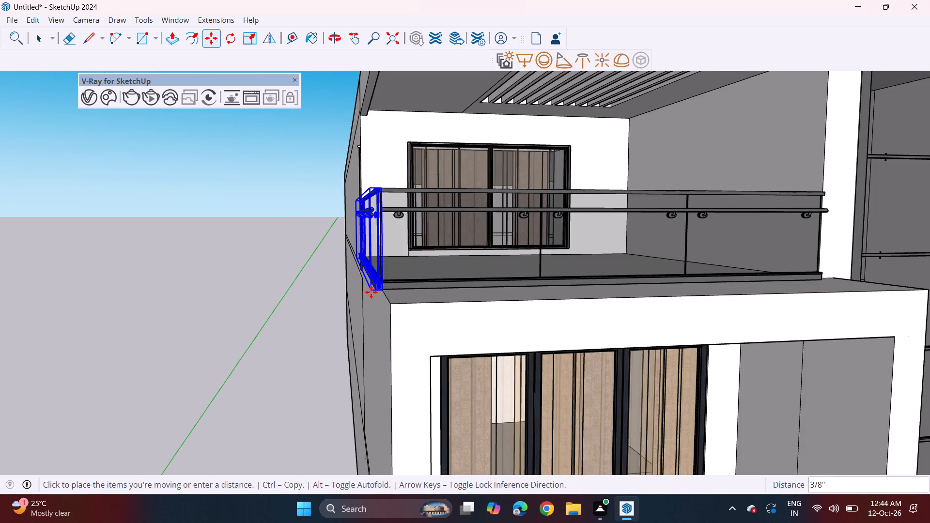
pyautogui.click(375, 296)
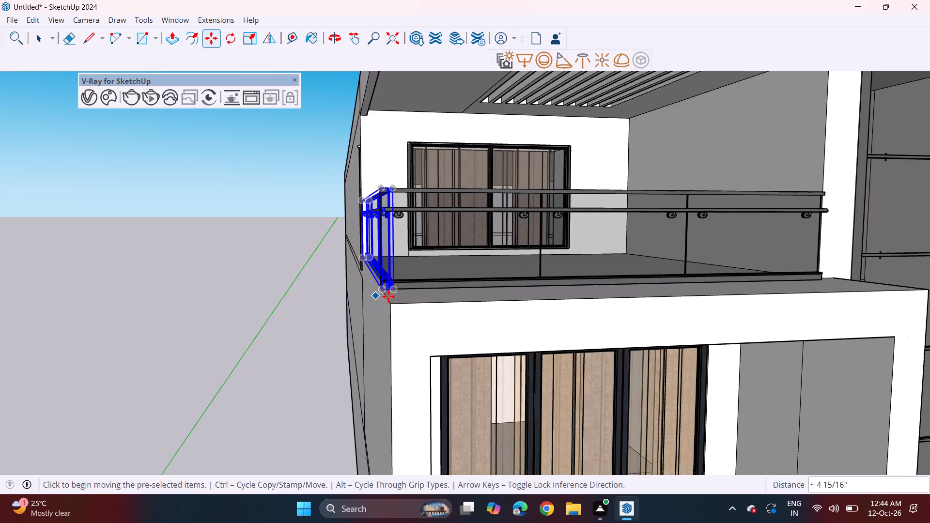
pyautogui.moveTo(395, 293); pyautogui.dragTo(349, 271, button='middle')
pyautogui.scroll(-14, 350, 268)
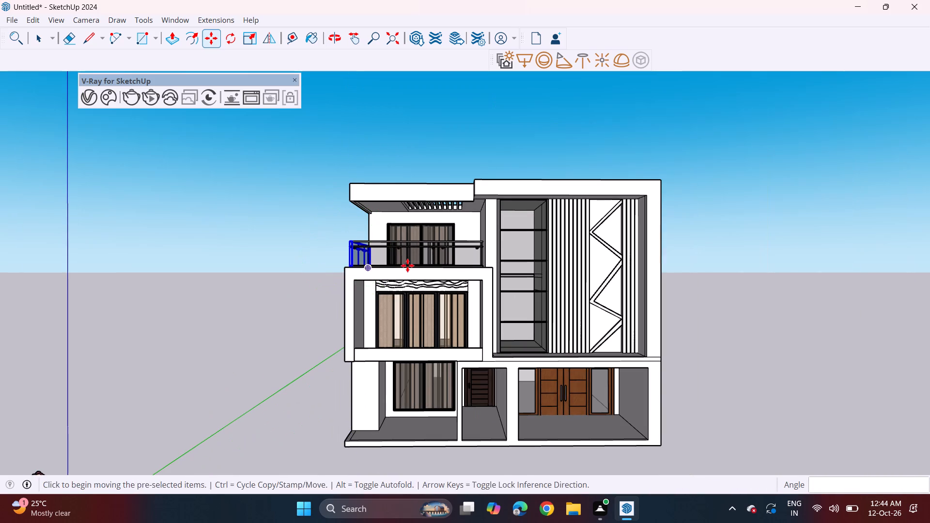
pyautogui.press('space')
# Copy the terrace's front glass railing straight down onto the first-floor balcony below.
pyautogui.click(427, 254)
pyautogui.moveTo(443, 255); pyautogui.dragTo(424, 329, button='middle')
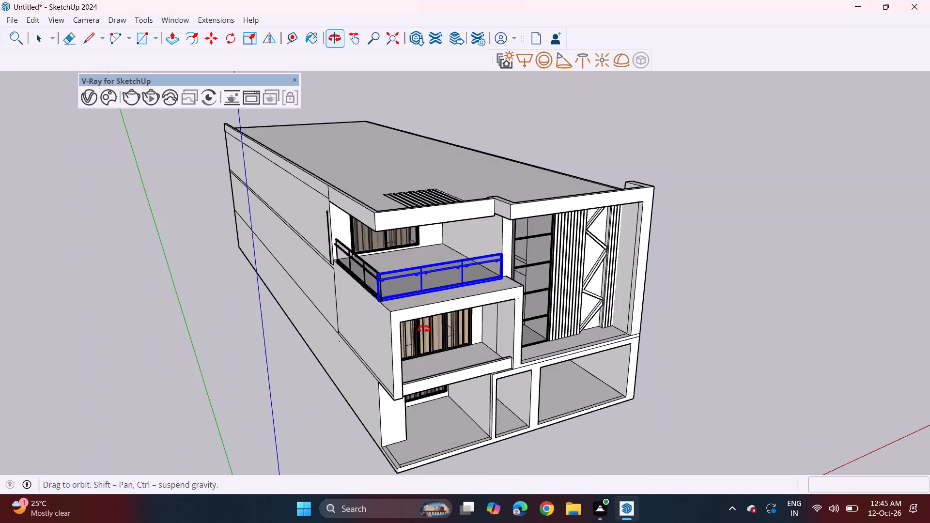
pyautogui.moveTo(424, 329); pyautogui.dragTo(424, 312, button='middle')
pyautogui.press('m')
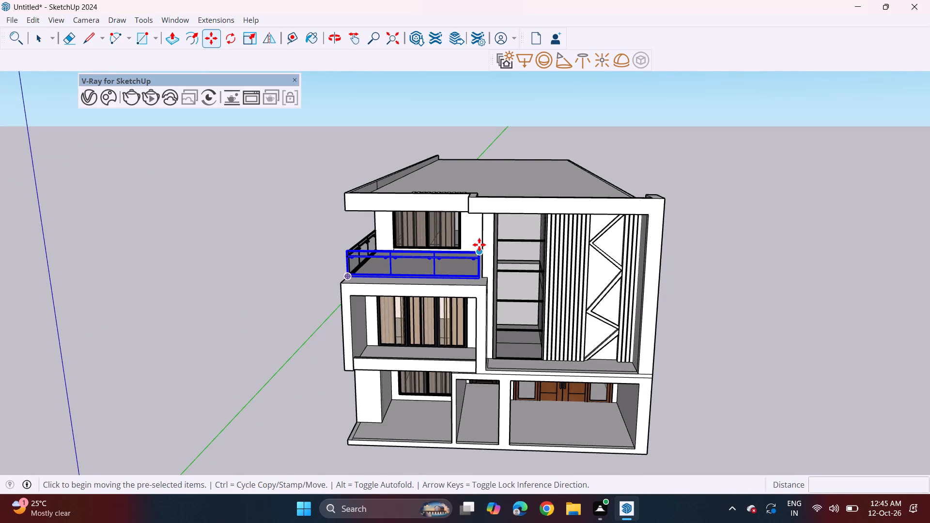
pyautogui.click(480, 246)
pyautogui.moveTo(465, 317); pyautogui.dragTo(491, 267, button='middle')
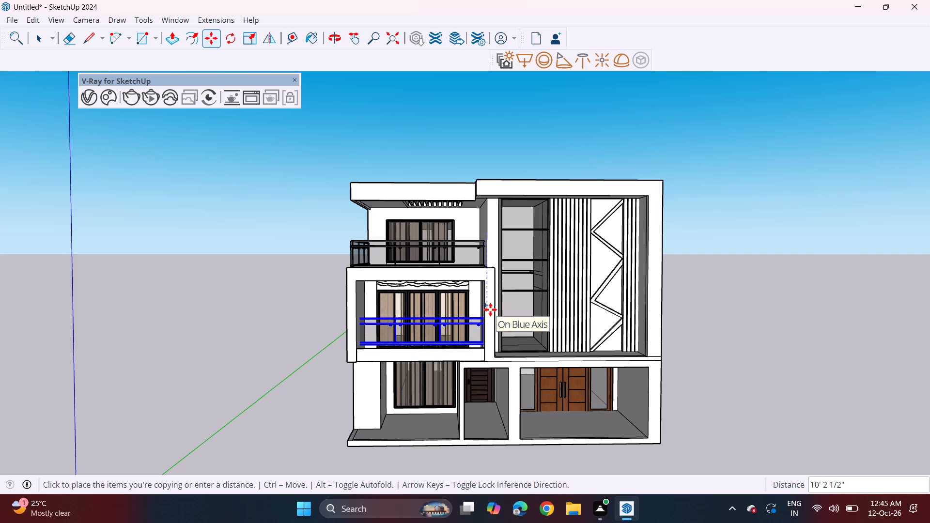
pyautogui.click(490, 314)
pyautogui.press('space')
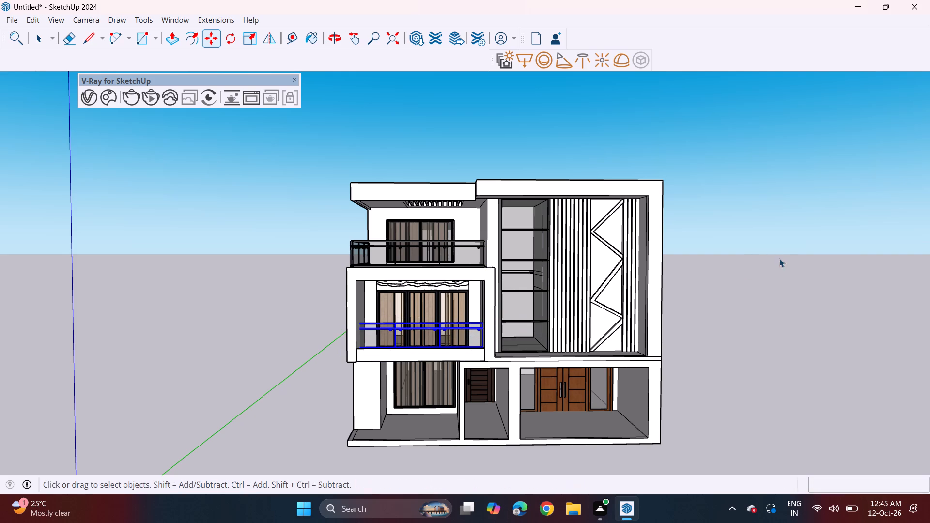
pyautogui.click(779, 259)
# Scale the copied balcony railing lengthwise from its outer end so it stops at the inner face of the balcony's outer side wall.
pyautogui.scroll(5, 398, 342)
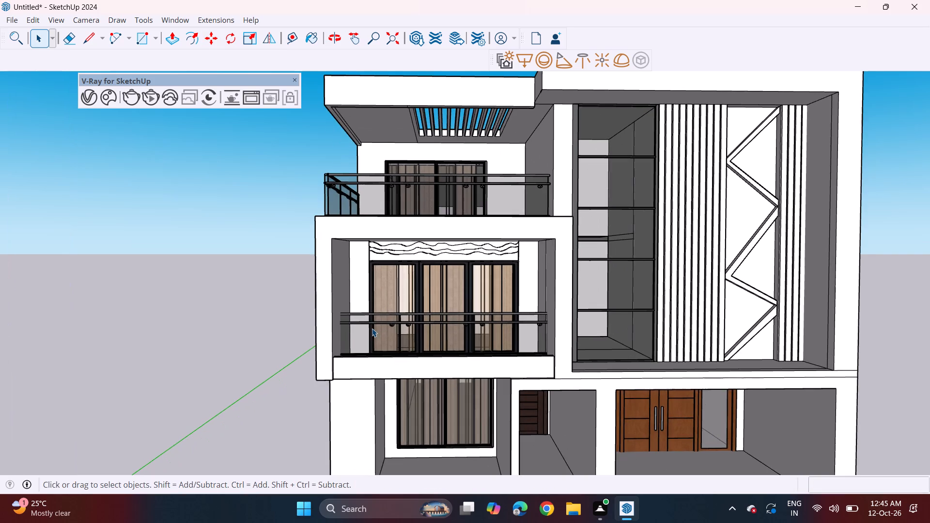
pyautogui.click(372, 328)
pyautogui.scroll(2, 372, 328)
pyautogui.middleClick(372, 328)
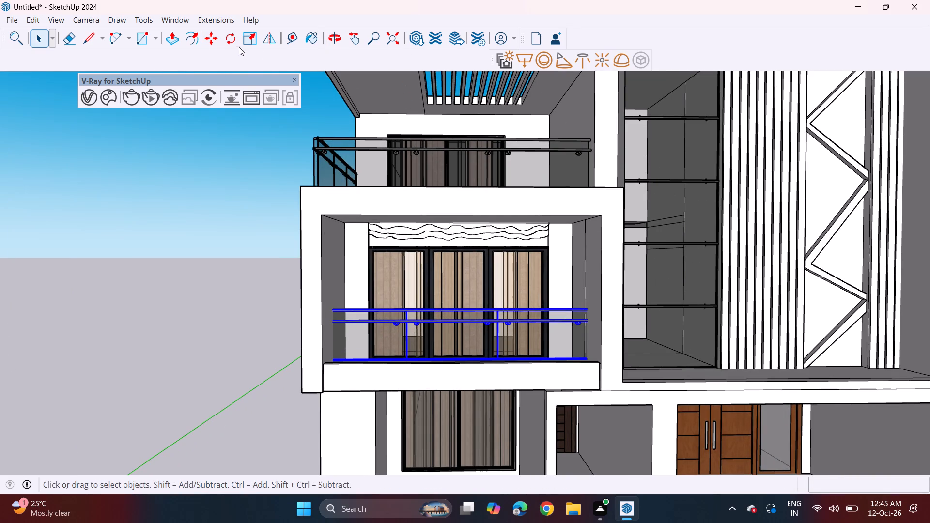
pyautogui.click(248, 41)
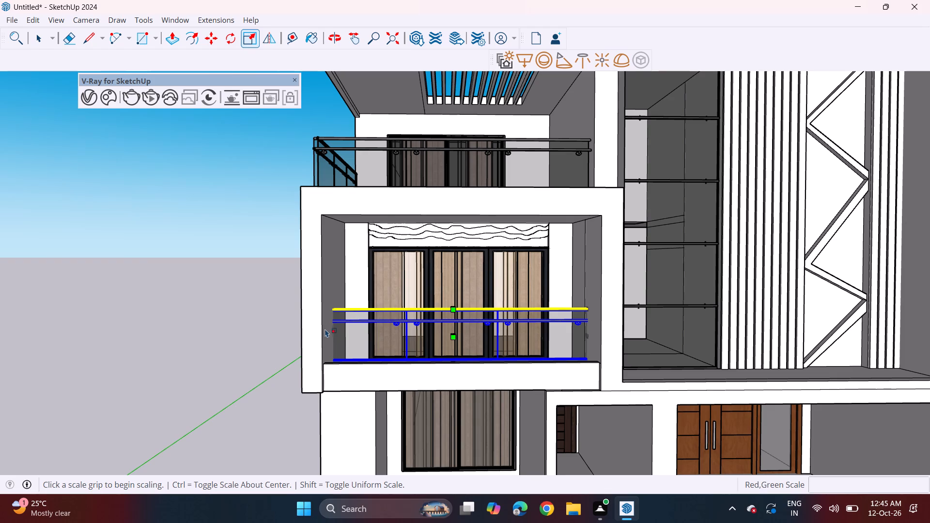
pyautogui.moveTo(325, 328); pyautogui.dragTo(356, 410, button='middle')
pyautogui.scroll(2, 341, 380)
pyautogui.moveTo(343, 362); pyautogui.dragTo(290, 350, button='middle')
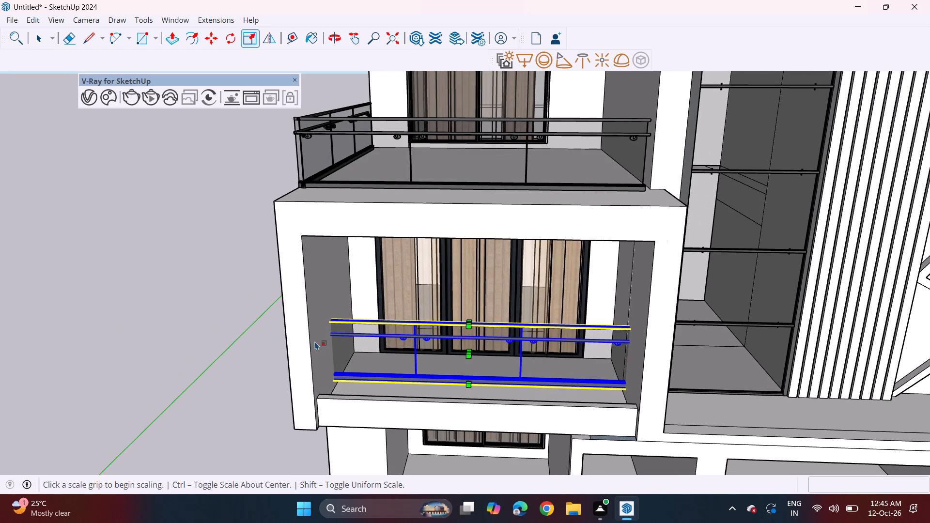
pyautogui.click(344, 325)
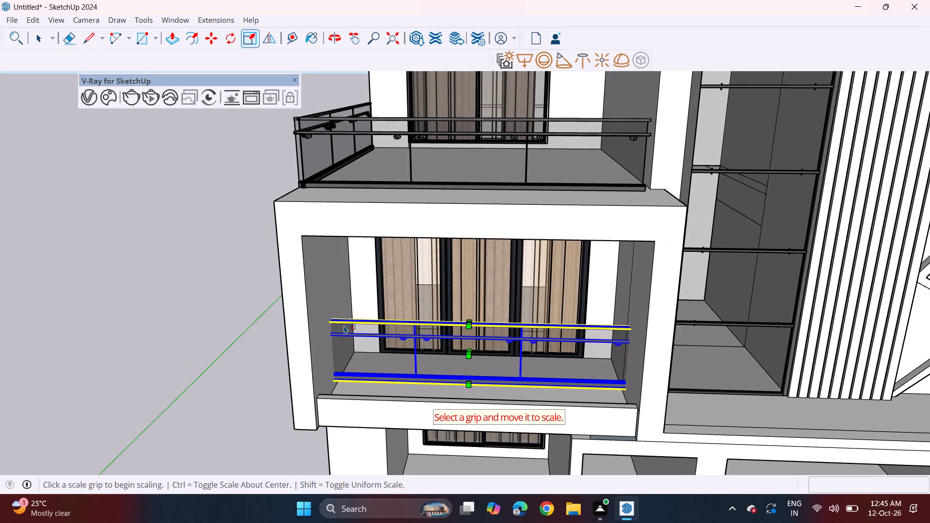
pyautogui.moveTo(320, 349); pyautogui.dragTo(540, 342, button='middle')
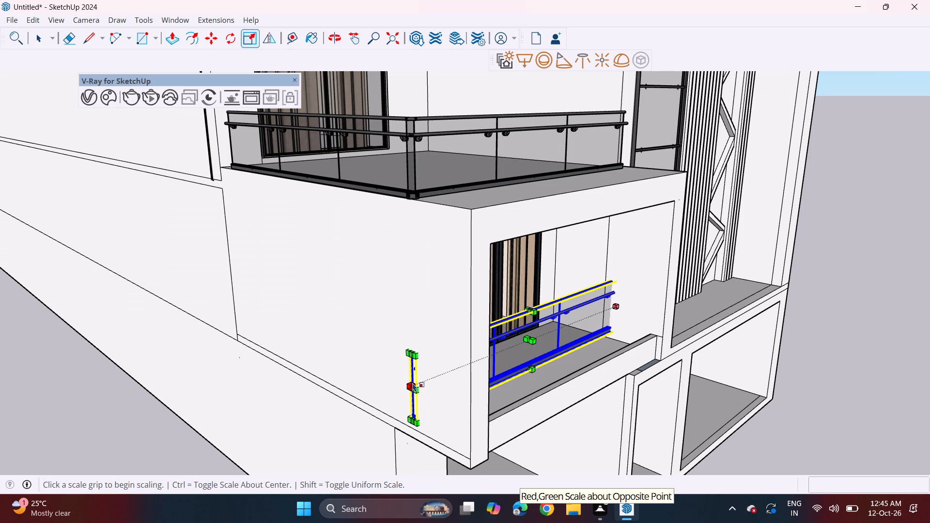
pyautogui.click(411, 384)
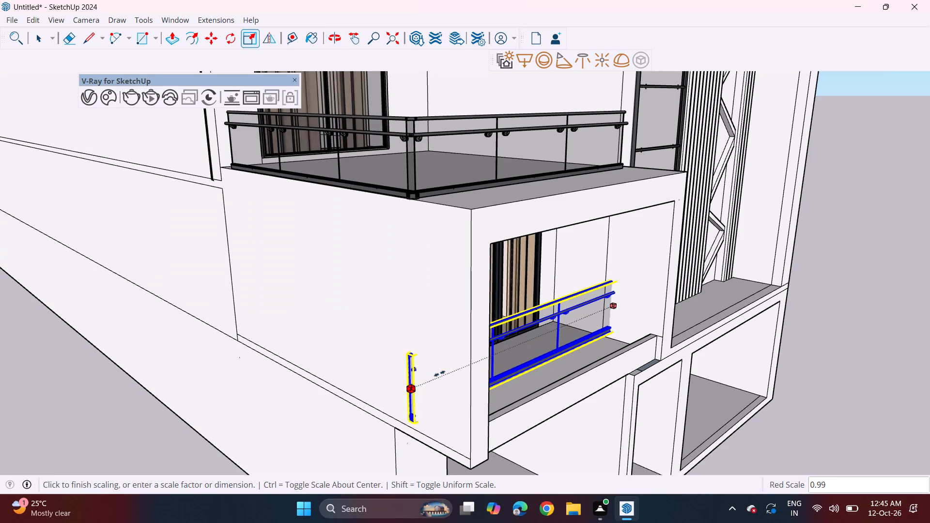
pyautogui.moveTo(470, 360); pyautogui.dragTo(263, 314, button='middle')
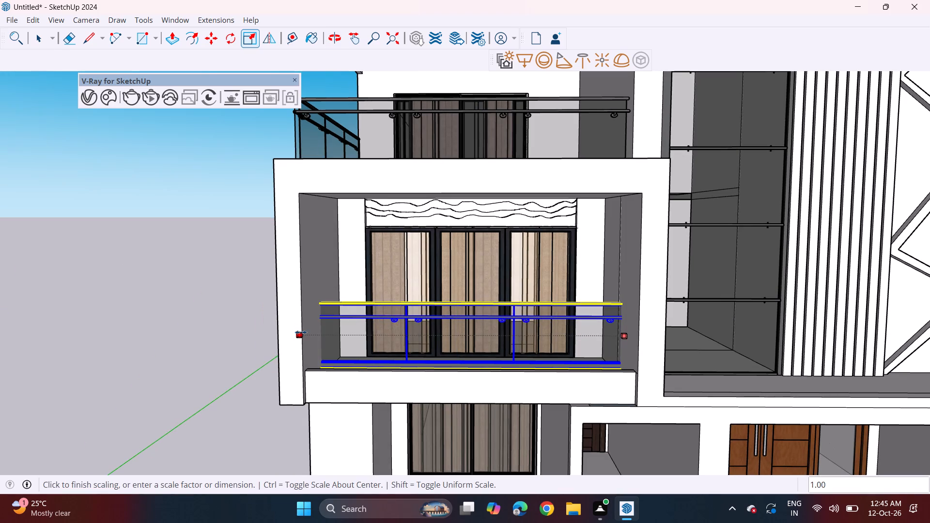
pyautogui.click(304, 334)
# Scale the balcony railing lengthwise by 0.98 from its other end, fitting it against the opposite side wall.
pyautogui.moveTo(639, 336); pyautogui.dragTo(641, 363, button='middle')
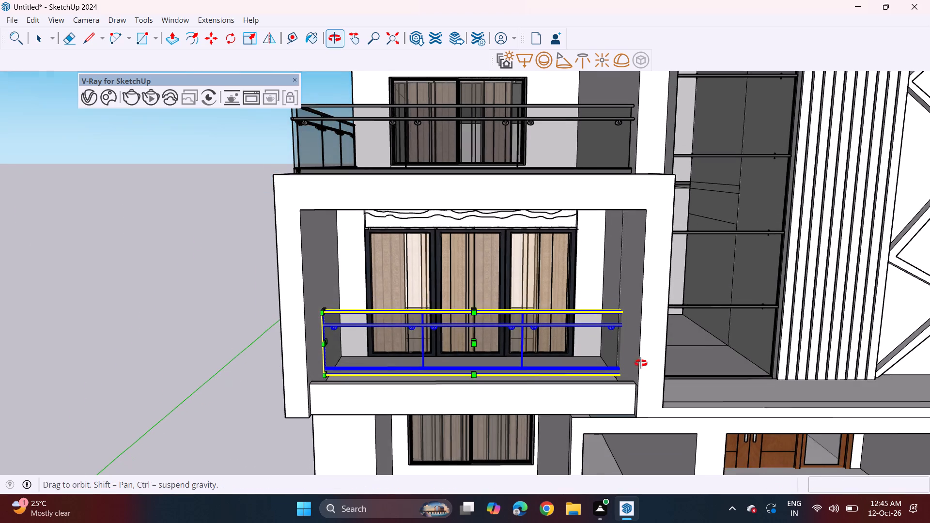
pyautogui.moveTo(641, 363); pyautogui.dragTo(641, 364, button='middle')
pyautogui.moveTo(634, 344); pyautogui.dragTo(478, 339, button='middle')
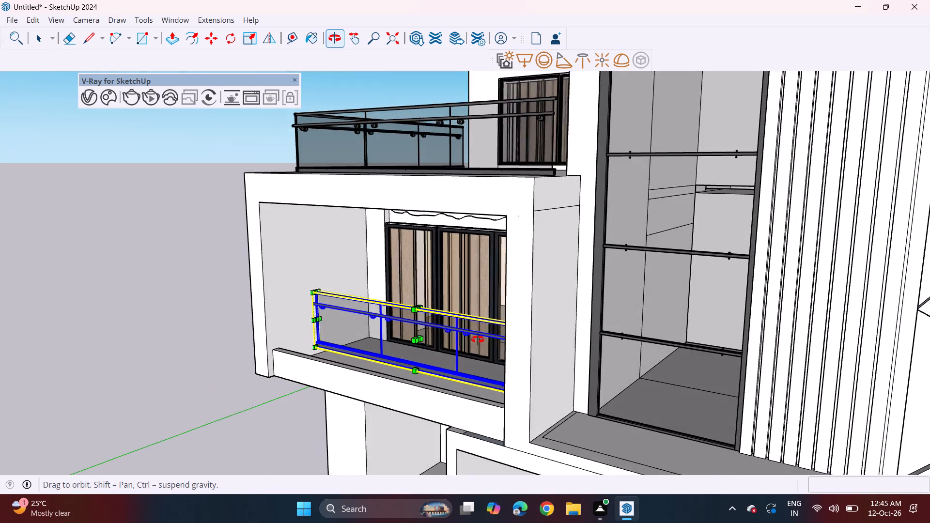
pyautogui.moveTo(478, 339); pyautogui.dragTo(658, 369, button='middle')
pyautogui.scroll(3, 623, 346)
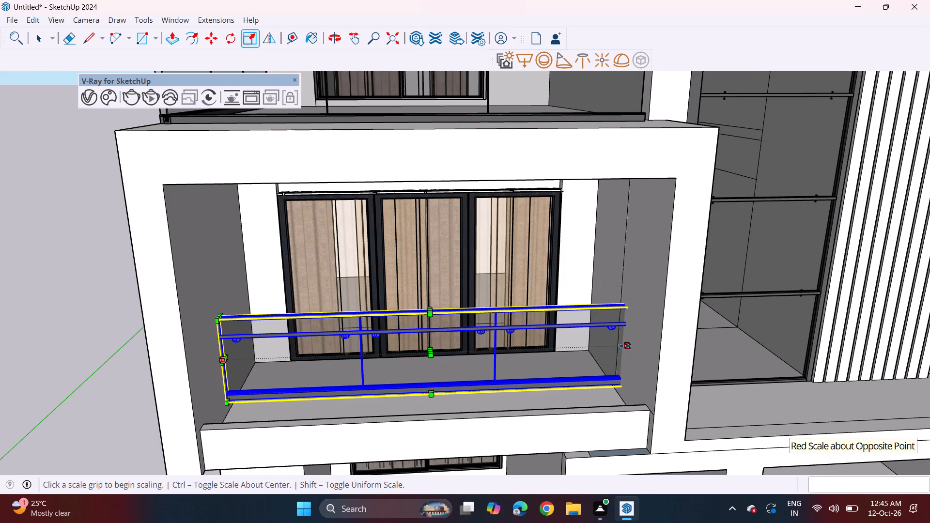
pyautogui.click(624, 346)
pyautogui.click(619, 346)
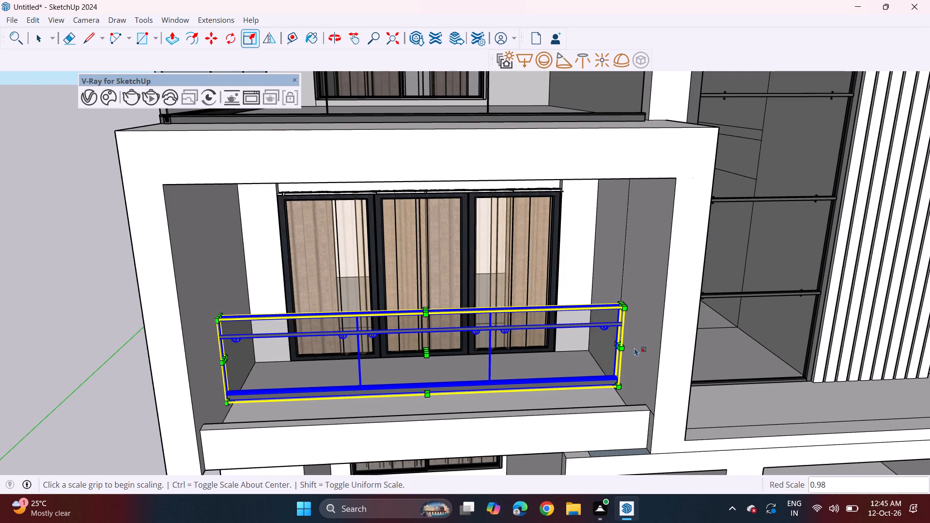
pyautogui.moveTo(633, 344); pyautogui.dragTo(478, 358, button='middle')
pyautogui.moveTo(446, 362); pyautogui.dragTo(628, 360, button='middle')
pyautogui.press('space')
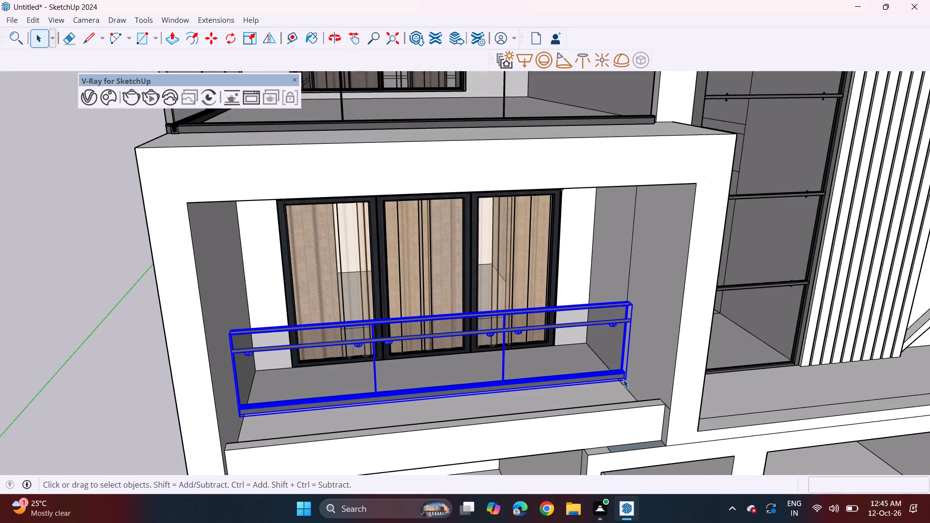
# Move the balcony railing forward by its lower corner onto the front edge of the balcony's parapet.
pyautogui.press('m')
pyautogui.click(625, 377)
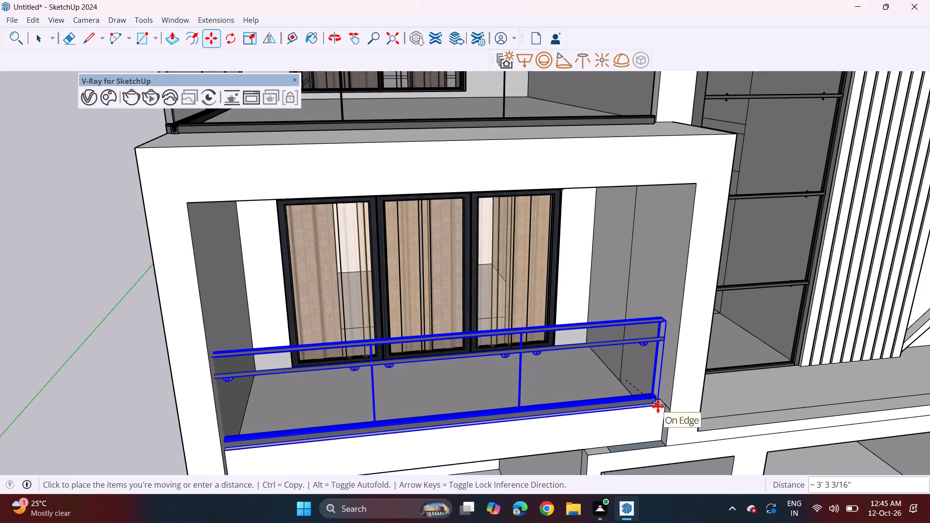
pyautogui.click(663, 408)
pyautogui.moveTo(625, 337); pyautogui.dragTo(599, 292, button='middle')
pyautogui.scroll(-2, 597, 287)
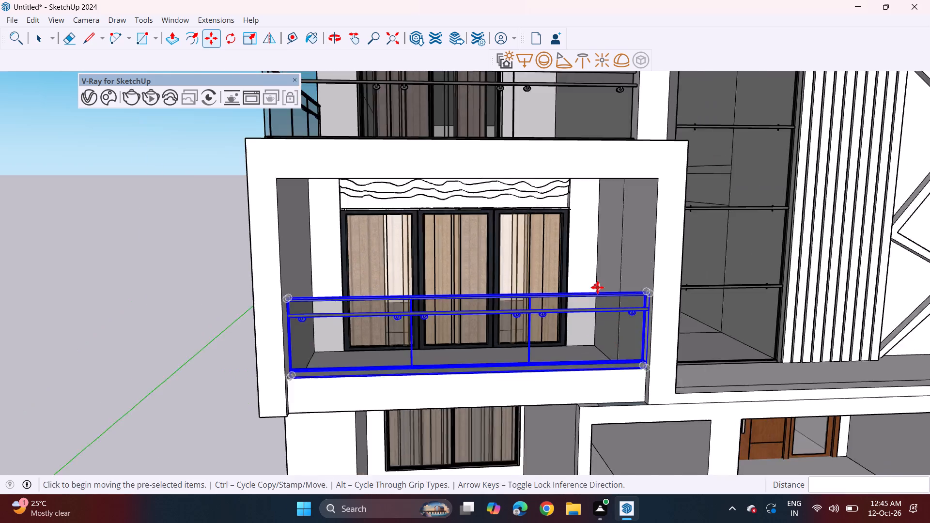
pyautogui.scroll(-8, 597, 287)
pyautogui.press('space')
pyautogui.click(254, 324)
# Examine the facade with the fitted terrace and balcony railings from the front, side and low angles.
pyautogui.moveTo(574, 351); pyautogui.dragTo(511, 255, button='middle')
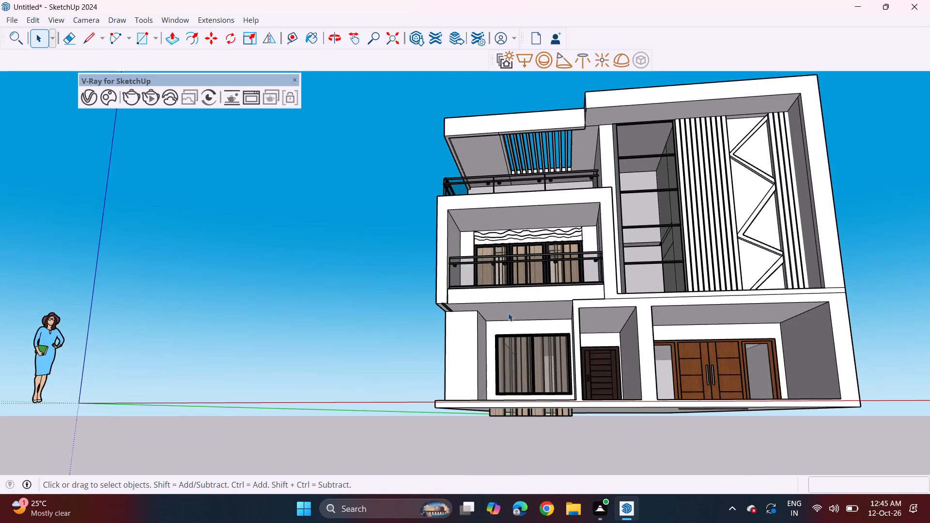
pyautogui.moveTo(509, 314); pyautogui.dragTo(512, 356, button='middle')
pyautogui.moveTo(673, 319); pyautogui.dragTo(466, 359, button='middle')
pyautogui.moveTo(466, 359); pyautogui.dragTo(473, 368, button='middle')
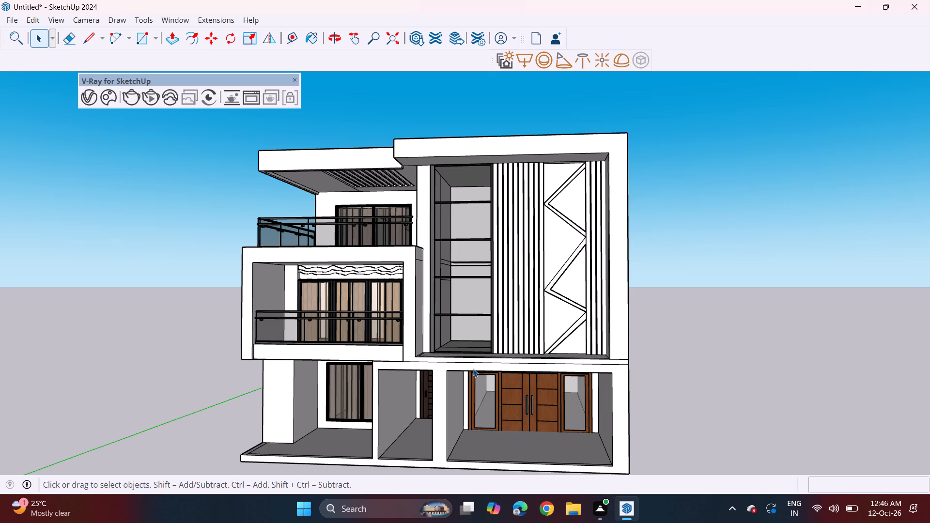
pyautogui.moveTo(385, 385); pyautogui.dragTo(617, 421, button='middle')
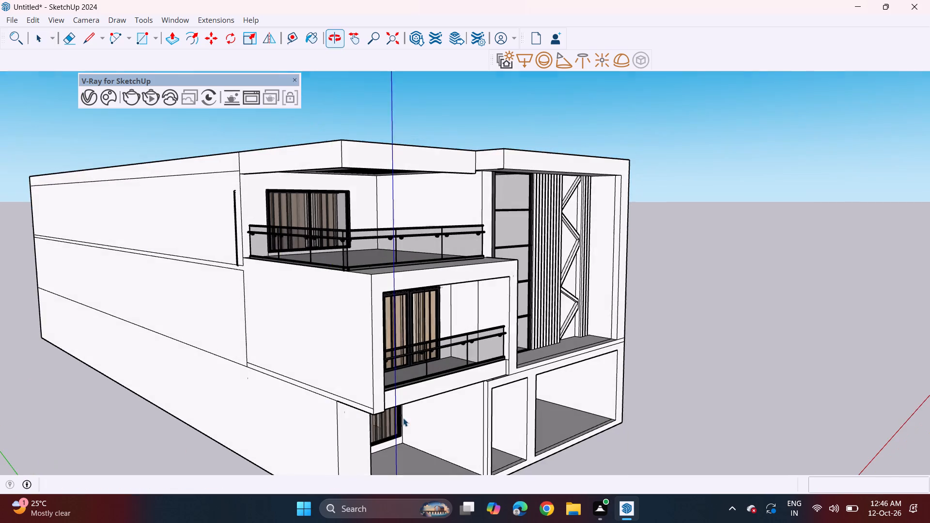
pyautogui.moveTo(406, 404); pyautogui.dragTo(397, 389, button='middle')
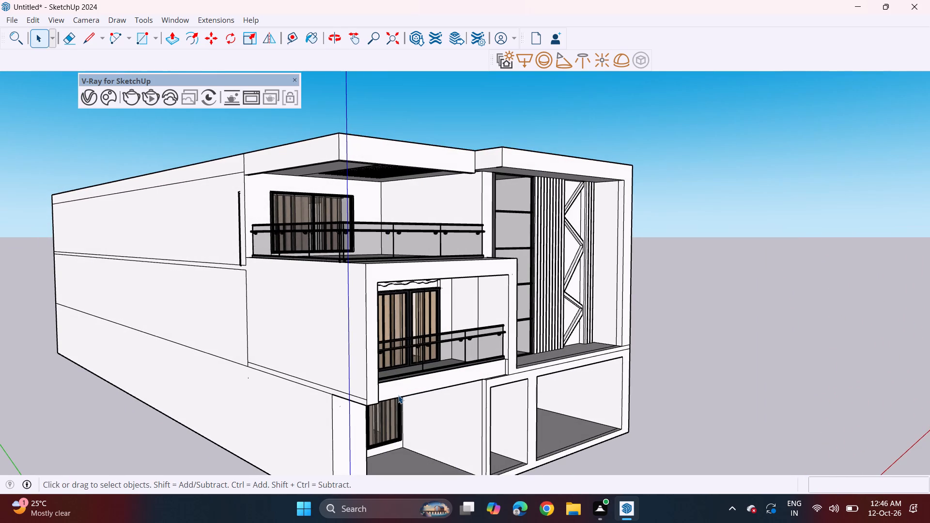
pyautogui.moveTo(635, 378); pyautogui.dragTo(454, 346, button='middle')
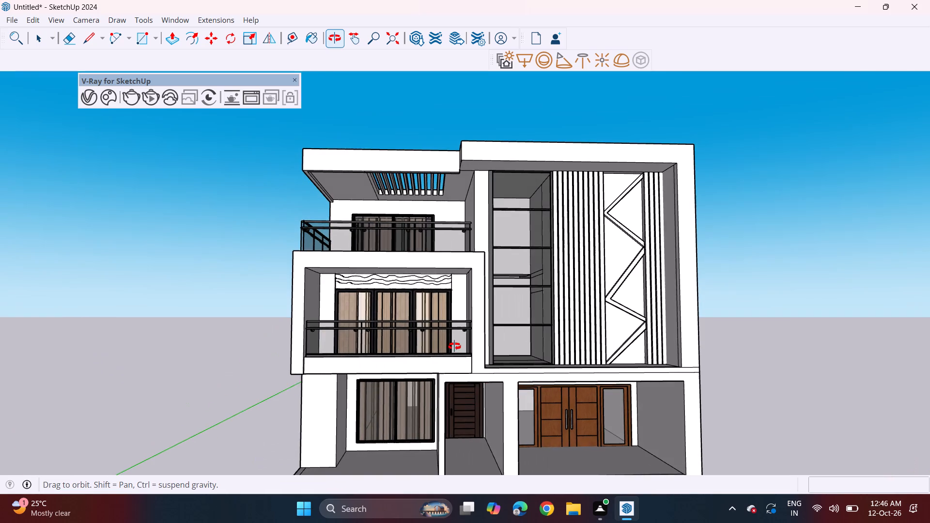
pyautogui.moveTo(454, 346); pyautogui.dragTo(449, 345, button='middle')
pyautogui.middleClick(419, 345)
pyautogui.moveTo(719, 361); pyautogui.dragTo(695, 361, button='middle')
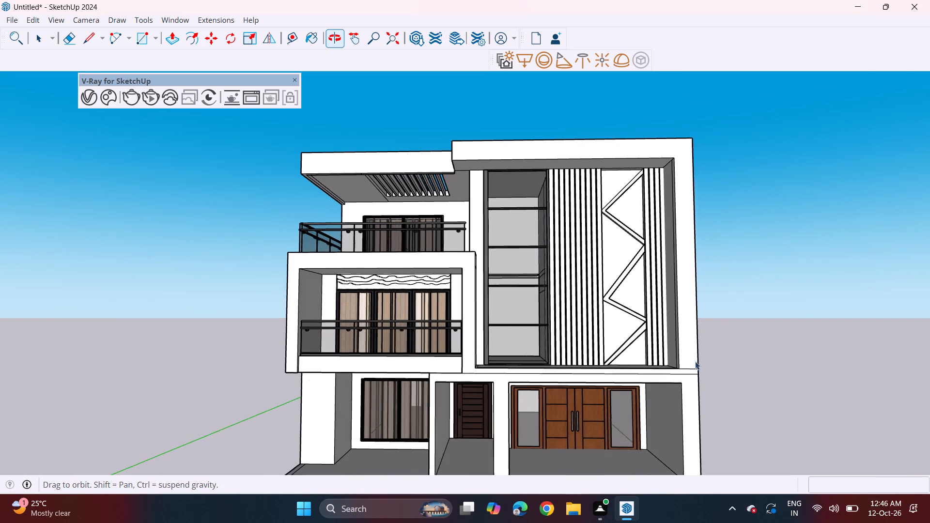
pyautogui.moveTo(695, 361); pyautogui.dragTo(696, 361, button='middle')
pyautogui.keyDown('shift'); pyautogui.moveTo(622, 381); pyautogui.dragTo(641, 312, button='middle'); pyautogui.keyUp('shift')
pyautogui.scroll(-2, 641, 312)
pyautogui.moveTo(641, 312); pyautogui.dragTo(628, 363, button='middle')
pyautogui.moveTo(591, 352); pyautogui.dragTo(574, 337, button='middle')
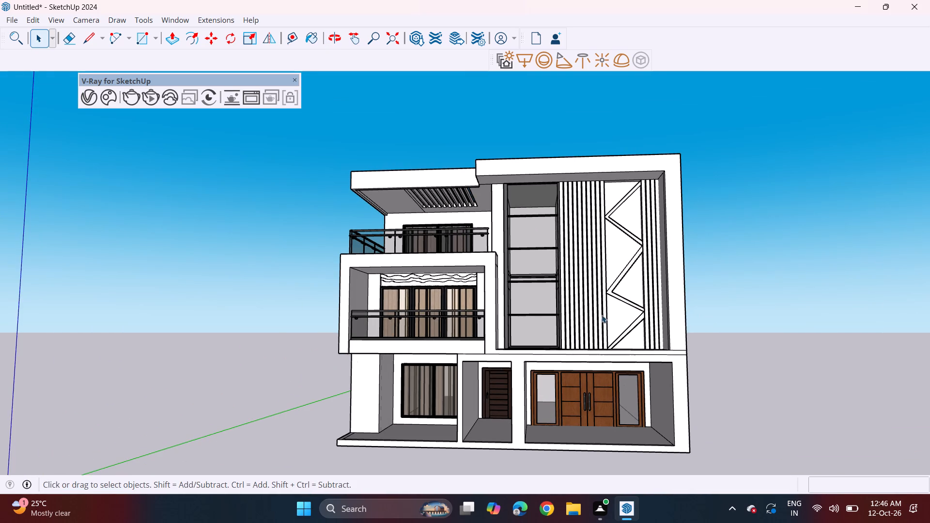
# Import the MAIN+GATE model from Downloads and place it at the lower corner of the wide ground-floor opening.
pyautogui.click(14, 20)
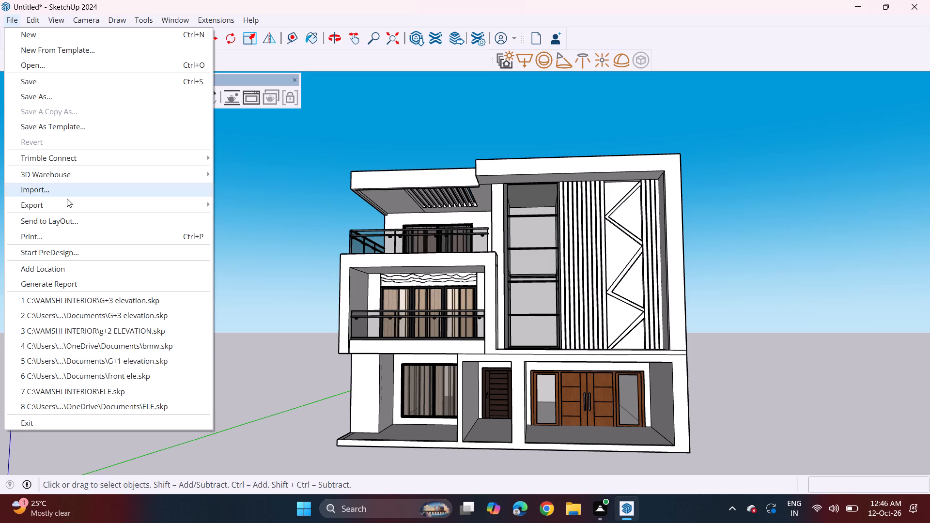
pyautogui.click(71, 186)
pyautogui.scroll(-5, 192, 168)
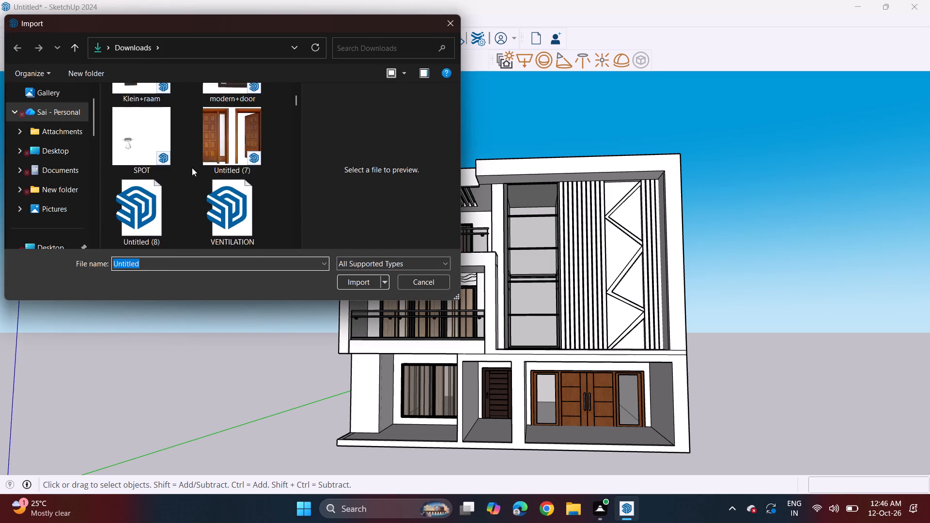
pyautogui.scroll(-13, 192, 168)
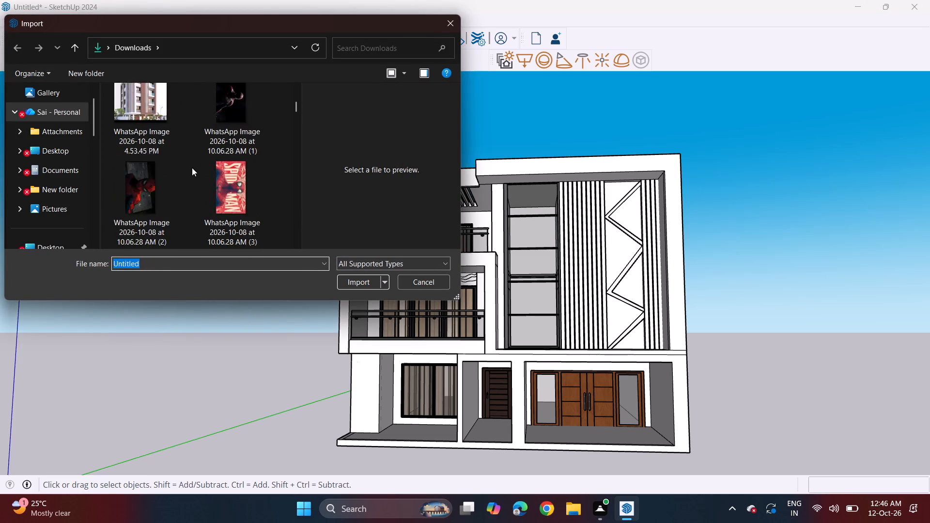
pyautogui.scroll(-12, 192, 168)
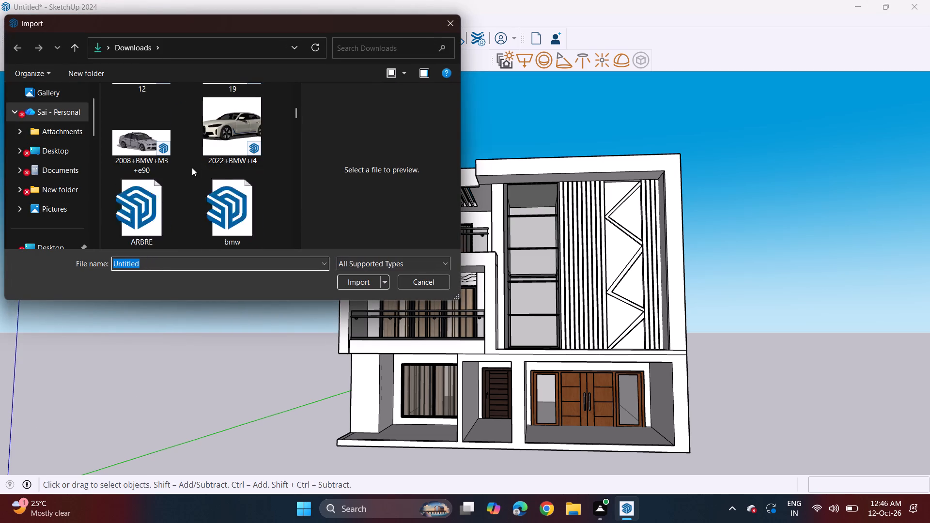
pyautogui.scroll(-6, 192, 168)
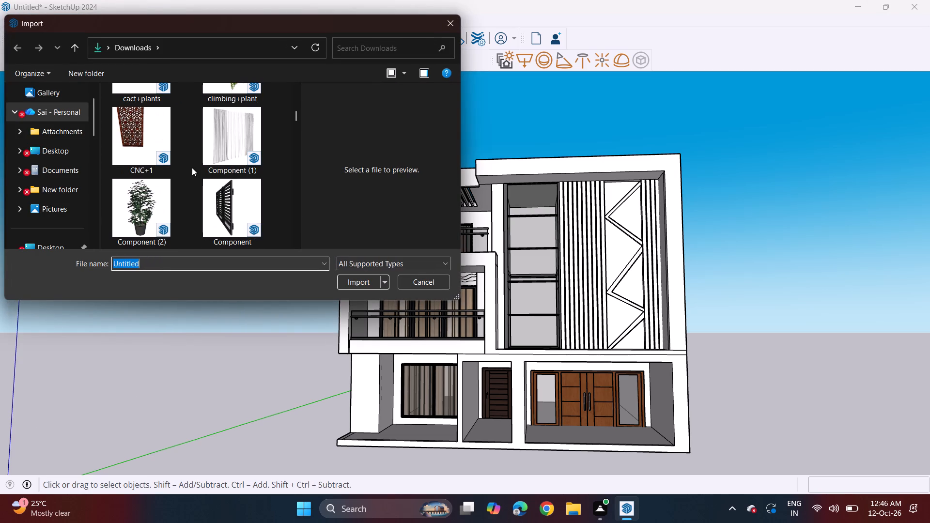
pyautogui.scroll(-5, 192, 168)
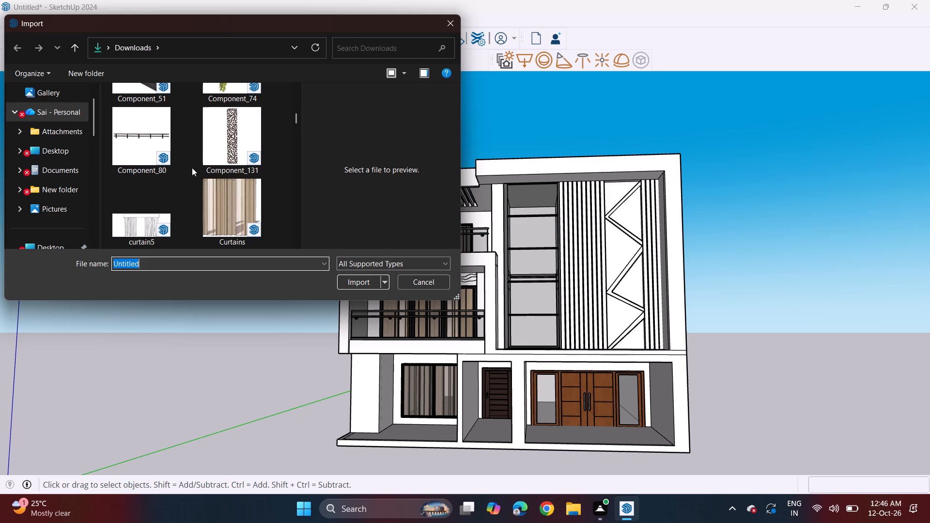
pyautogui.scroll(-6, 192, 168)
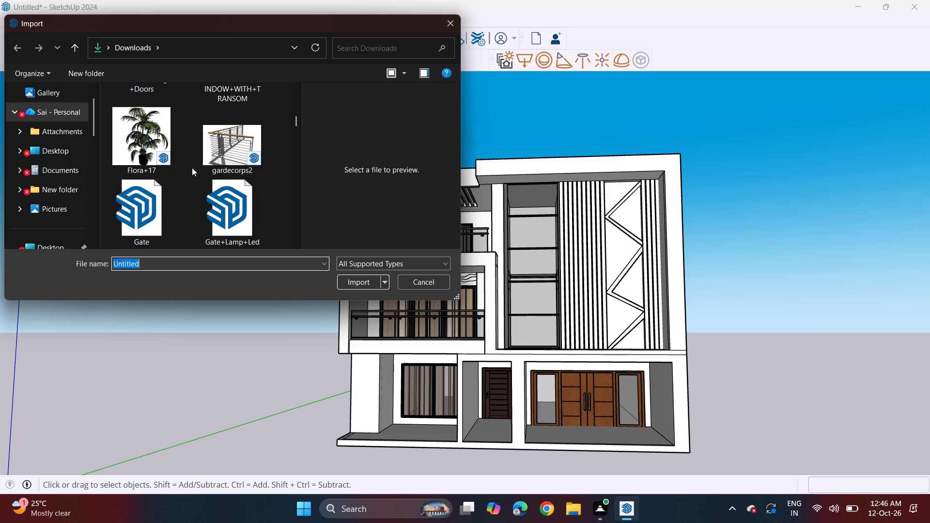
pyautogui.scroll(-2, 192, 168)
pyautogui.scroll(1, 192, 168)
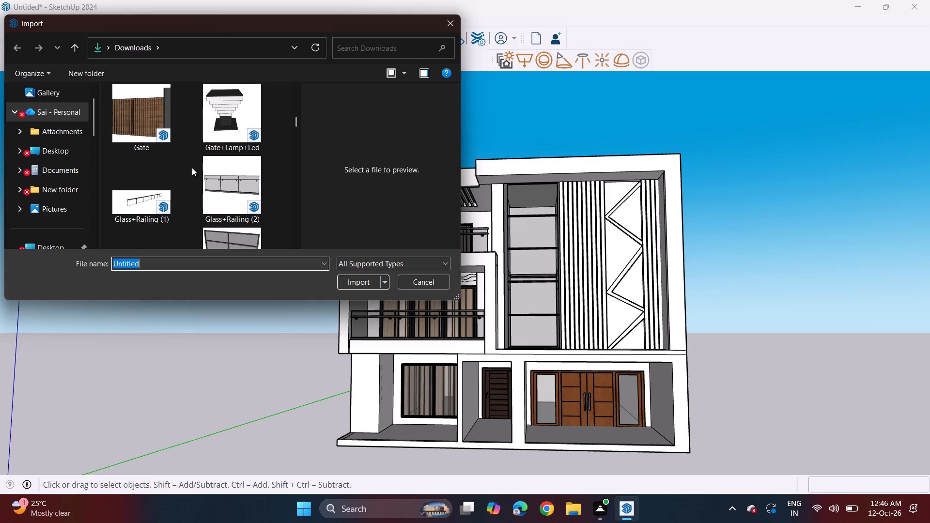
pyautogui.scroll(-7, 192, 168)
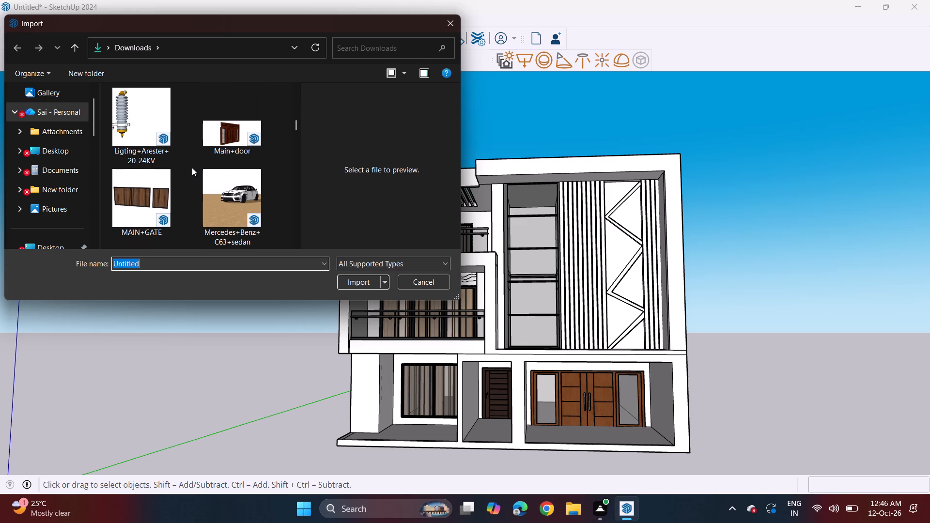
pyautogui.click(126, 202)
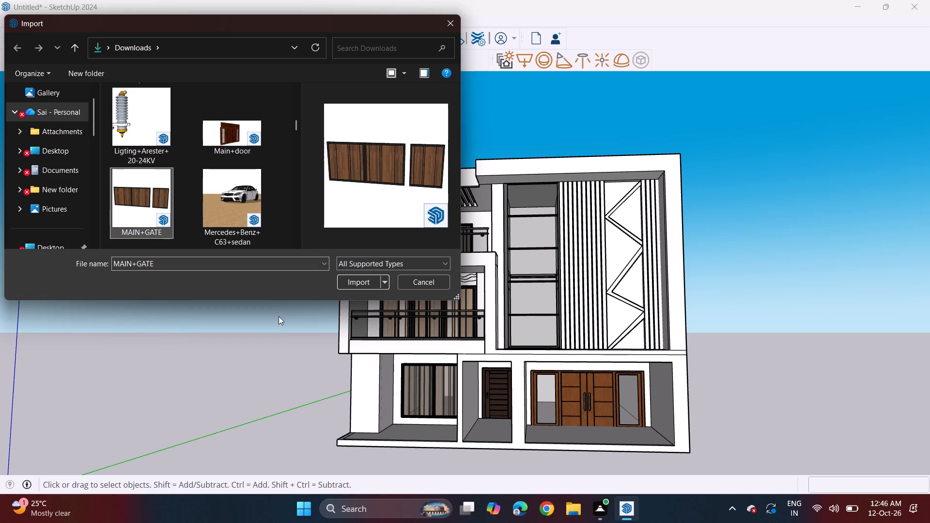
pyautogui.click(354, 283)
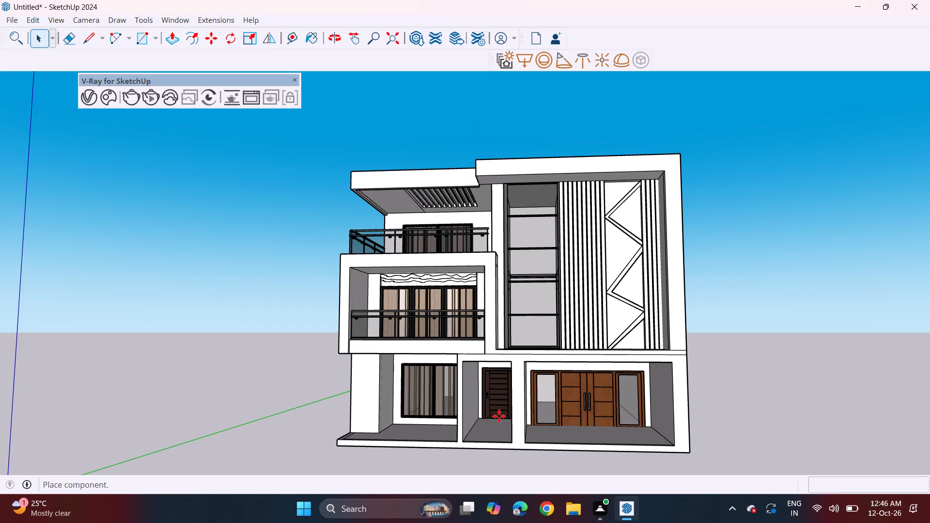
pyautogui.click(527, 440)
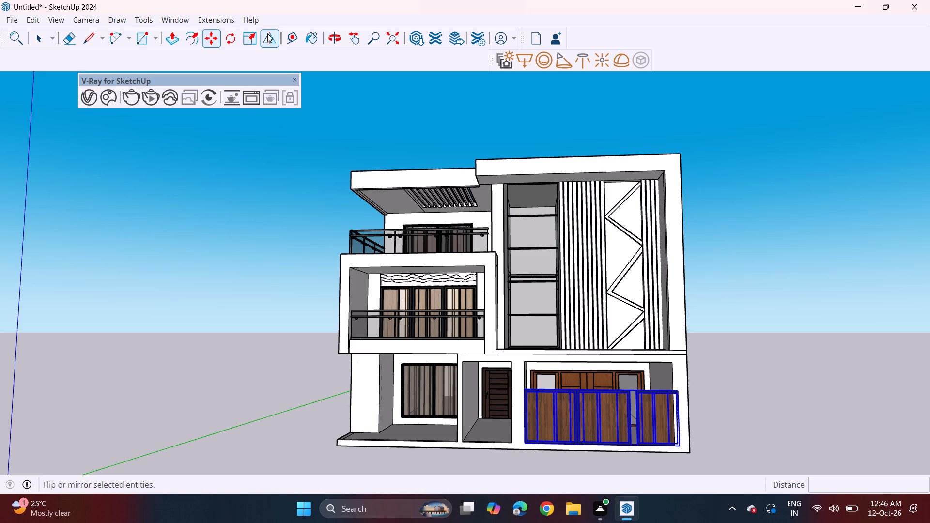
# Scale the gate lengthwise from its outer end so it stops at the side of the wide ground-floor opening.
pyautogui.click(248, 38)
pyautogui.moveTo(711, 395); pyautogui.dragTo(614, 451, button='middle')
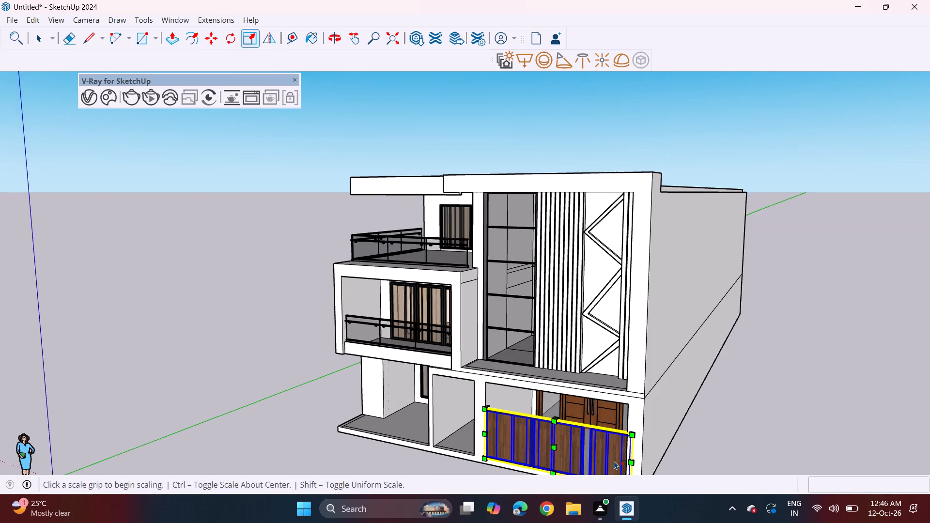
pyautogui.scroll(2, 614, 461)
pyautogui.moveTo(630, 447); pyautogui.dragTo(610, 286, button='middle')
pyautogui.moveTo(609, 284); pyautogui.dragTo(617, 354, button='middle')
pyautogui.scroll(2, 637, 373)
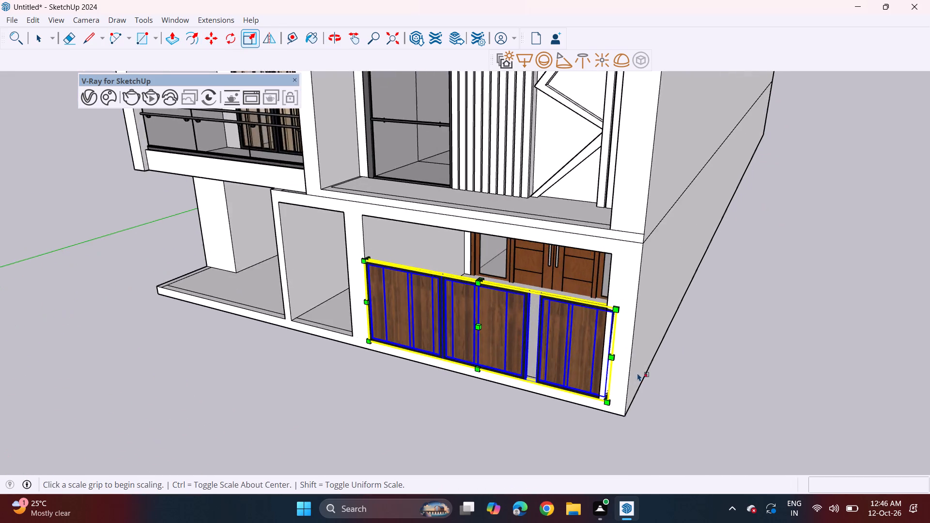
pyautogui.scroll(5, 637, 373)
pyautogui.click(609, 348)
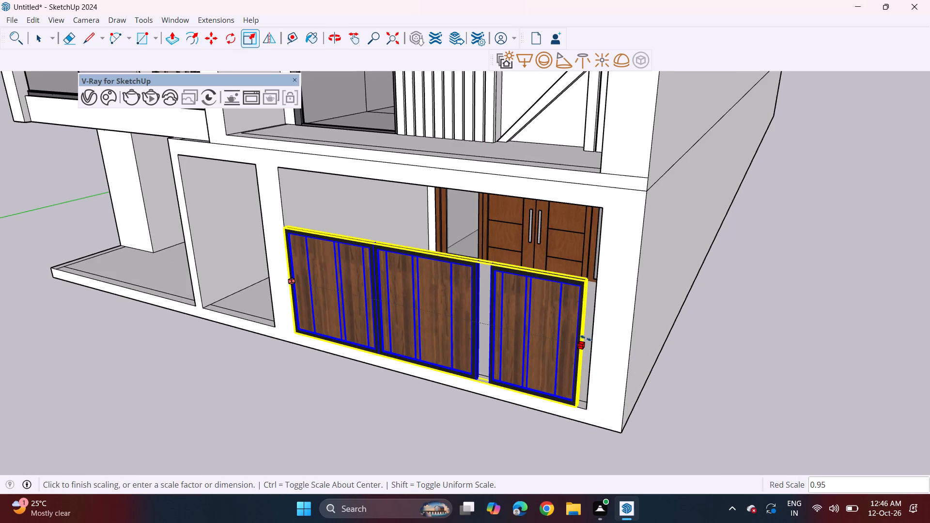
pyautogui.click(590, 340)
pyautogui.moveTo(550, 376); pyautogui.dragTo(634, 306, button='middle')
pyautogui.scroll(1, 550, 376)
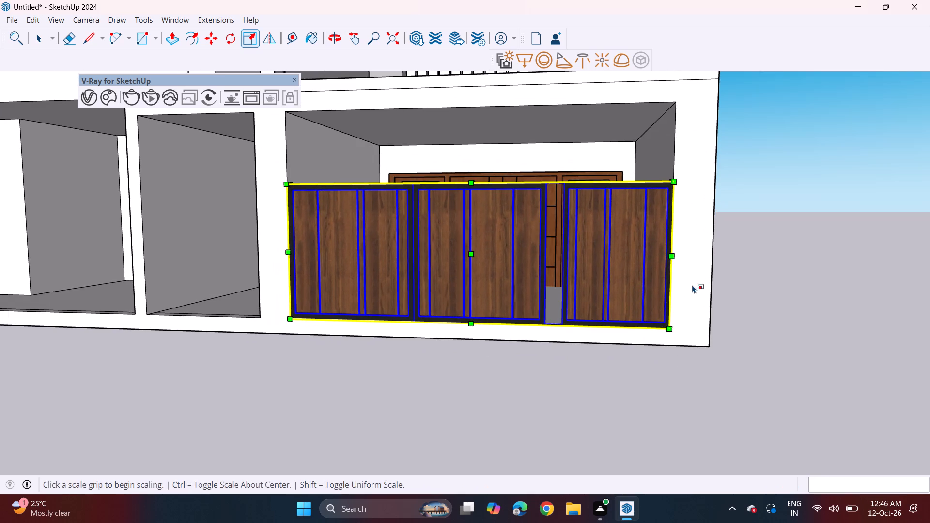
pyautogui.press('space')
pyautogui.click(755, 263)
# Examine the facade with the fitted gate from the front.
pyautogui.scroll(-6, 608, 309)
pyautogui.moveTo(538, 328); pyautogui.dragTo(543, 322, button='middle')
pyautogui.scroll(-3, 543, 321)
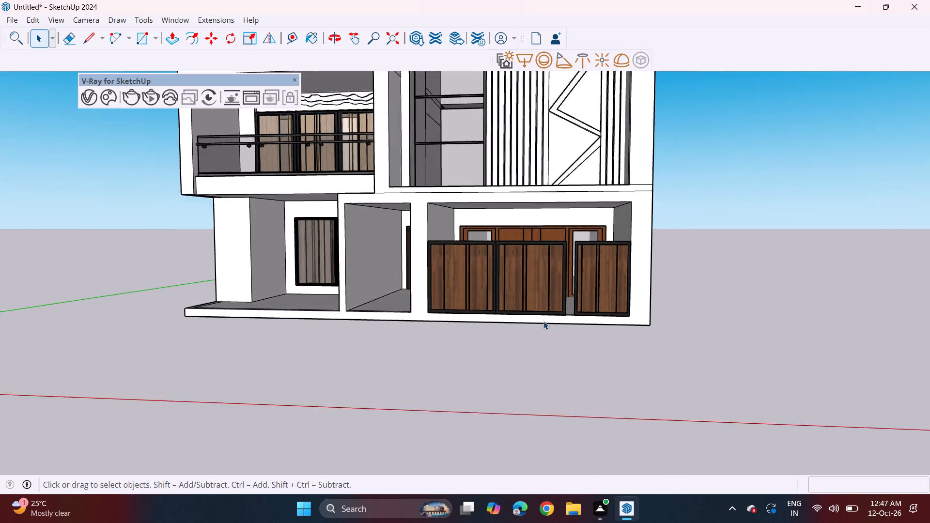
pyautogui.scroll(-1, 543, 321)
pyautogui.keyDown('shift'); pyautogui.moveTo(403, 340); pyautogui.dragTo(440, 402, button='middle'); pyautogui.keyUp('shift')
pyautogui.moveTo(445, 396); pyautogui.dragTo(477, 371, button='middle')
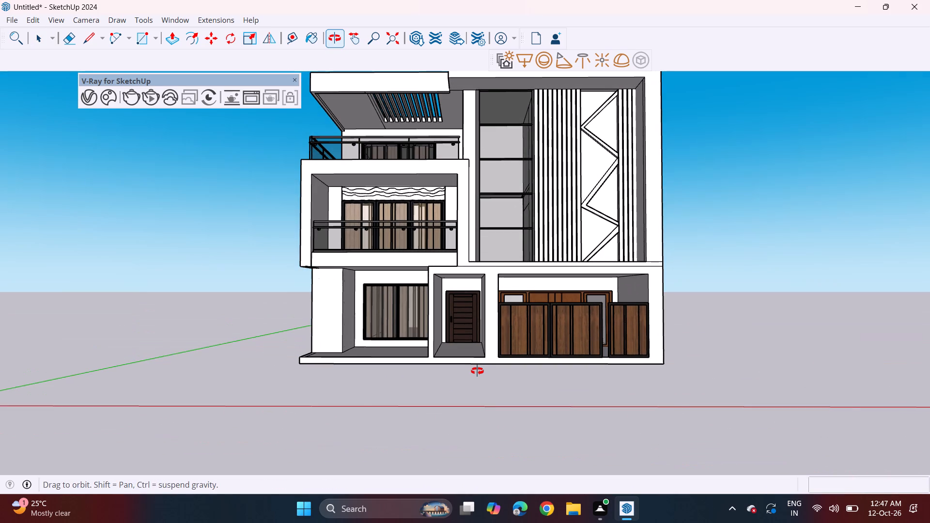
pyautogui.moveTo(477, 371); pyautogui.dragTo(477, 372, button='middle')
# Erase the stray edge segments at the porch slab's outer corner, joining the border strips into one L-shaped face.
pyautogui.moveTo(317, 342); pyautogui.dragTo(282, 483, button='middle')
pyautogui.scroll(3, 334, 364)
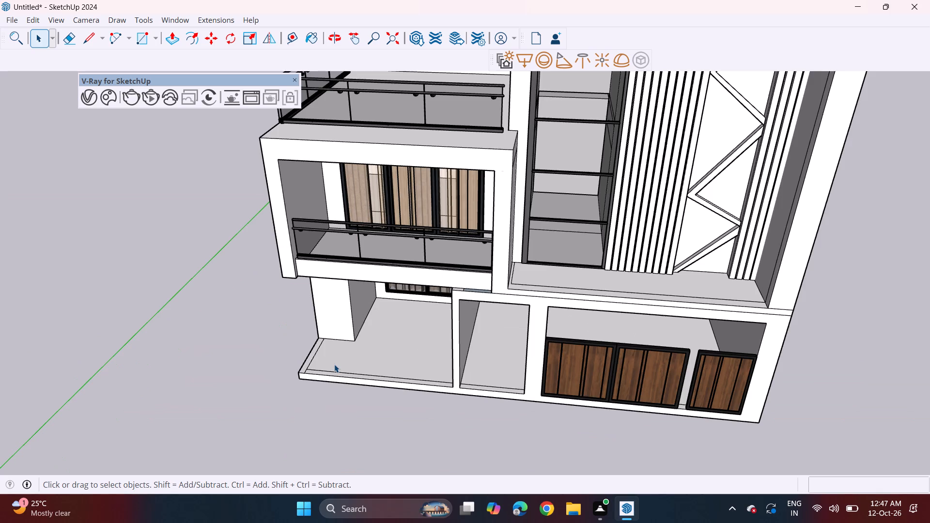
pyautogui.scroll(3, 334, 364)
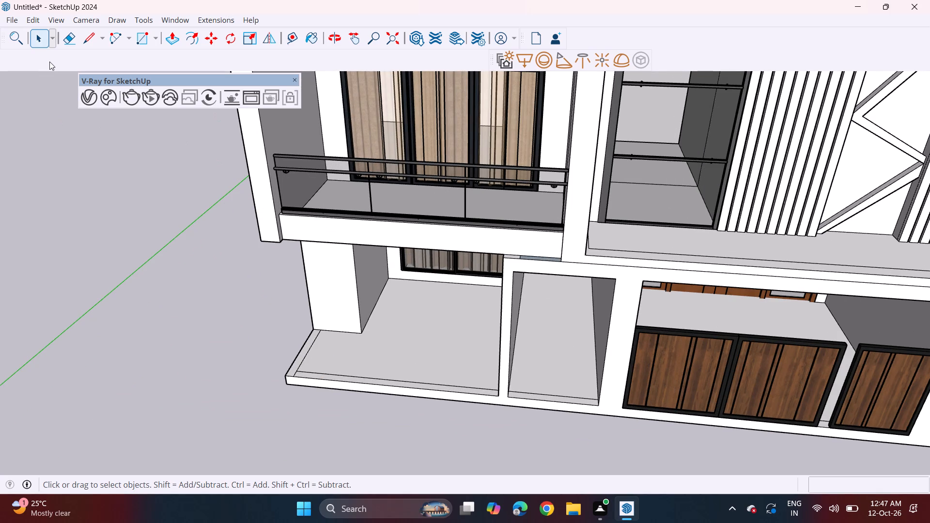
pyautogui.click(66, 34)
pyautogui.scroll(3, 288, 330)
pyautogui.scroll(1, 290, 382)
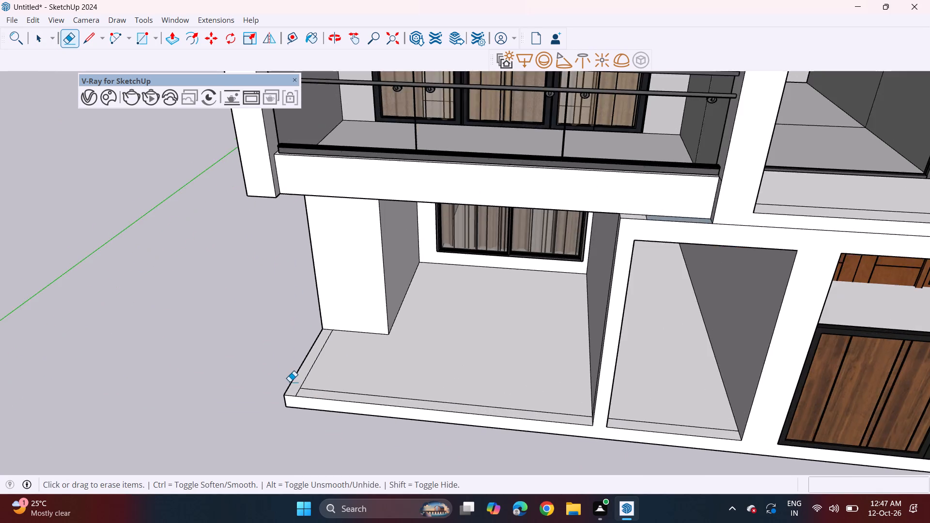
pyautogui.scroll(2, 290, 382)
pyautogui.click(297, 398)
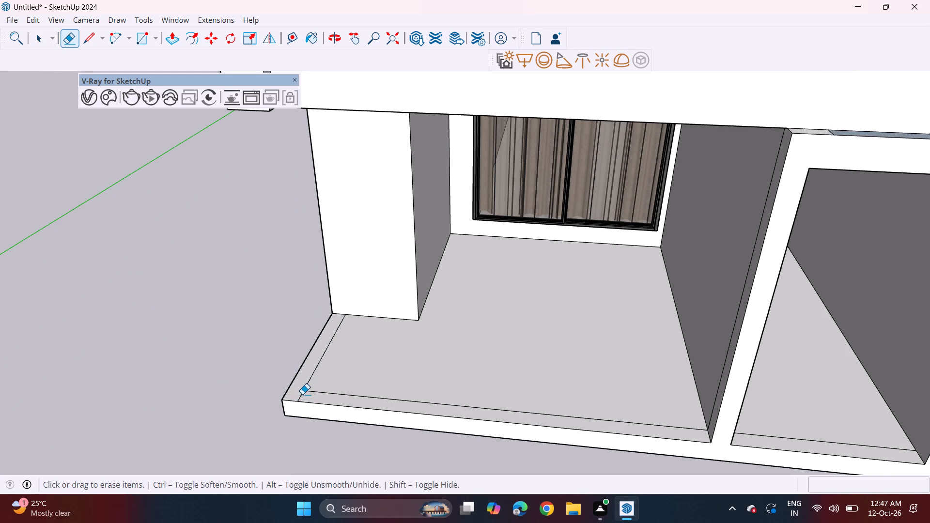
pyautogui.click(302, 394)
pyautogui.scroll(-5, 304, 394)
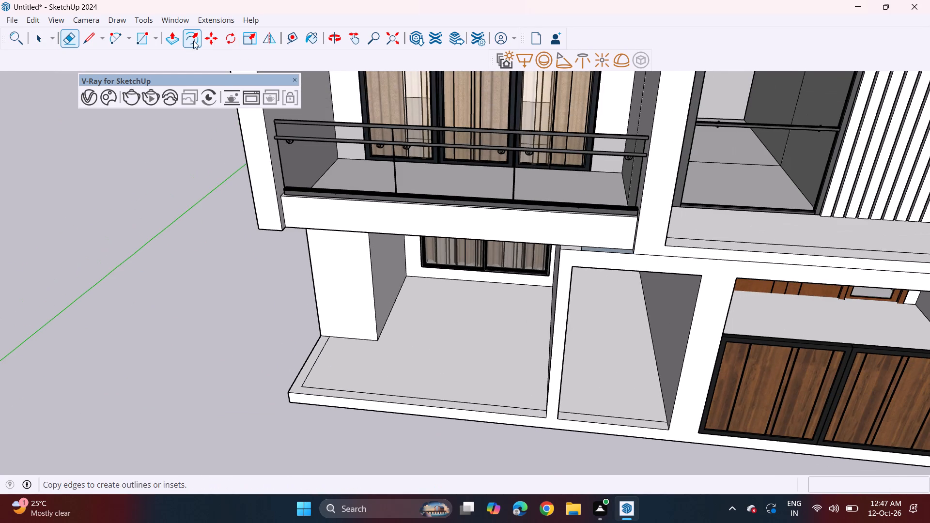
# Pull the L-shaped border of the porch slab up about 5' 4" to form a boundary wall.
pyautogui.click(169, 37)
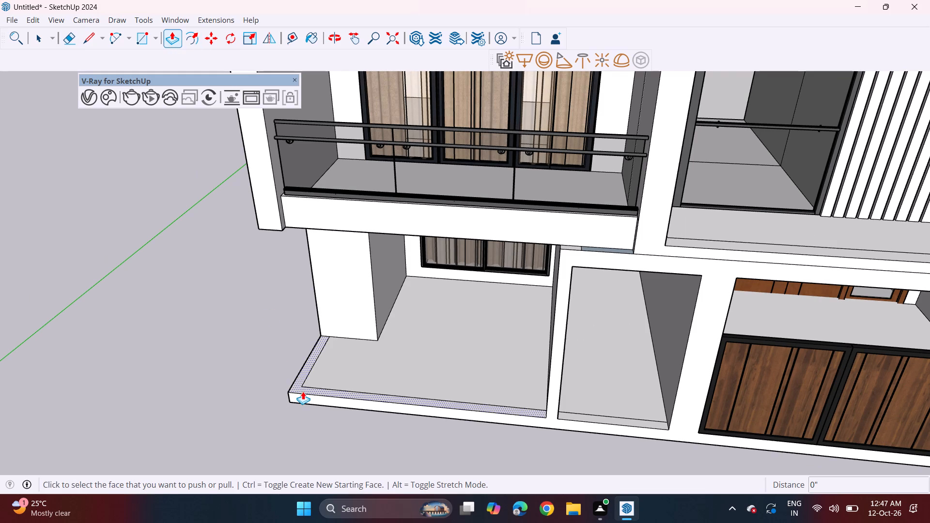
pyautogui.click(303, 391)
pyautogui.moveTo(295, 310); pyautogui.dragTo(295, 210, button='middle')
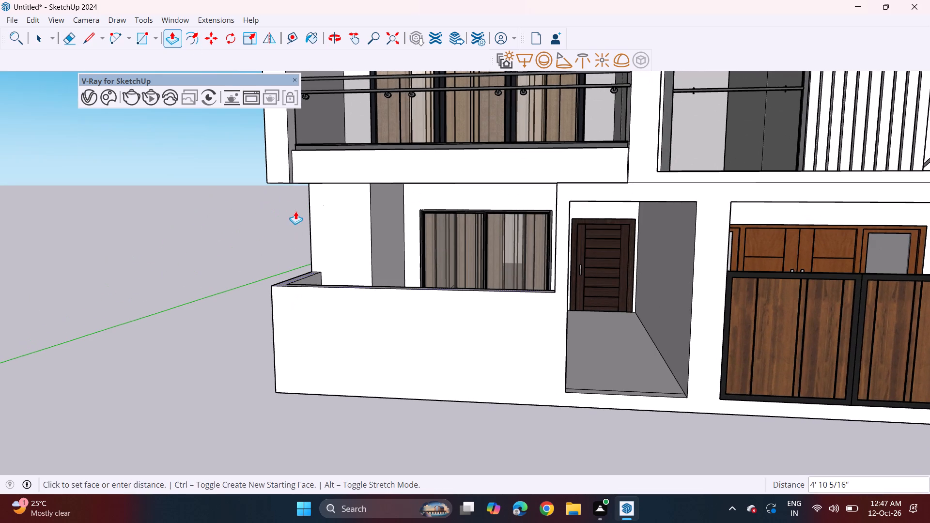
pyautogui.click(318, 276)
# Examine the porch's boundary wall against the rest of the facade from front and low angles.
pyautogui.moveTo(318, 297); pyautogui.dragTo(334, 270, button='middle')
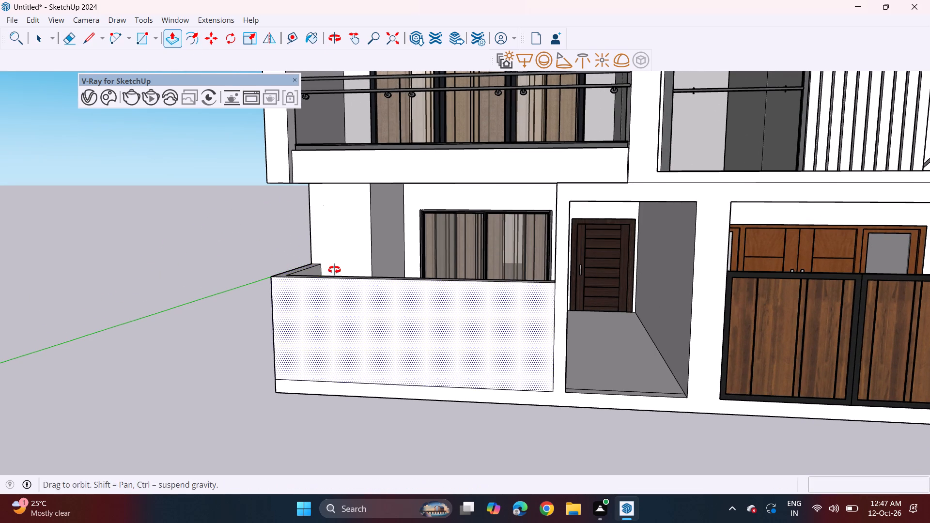
pyautogui.moveTo(334, 270); pyautogui.dragTo(384, 231, button='middle')
pyautogui.scroll(-3, 384, 232)
pyautogui.moveTo(417, 267); pyautogui.dragTo(217, 315, button='middle')
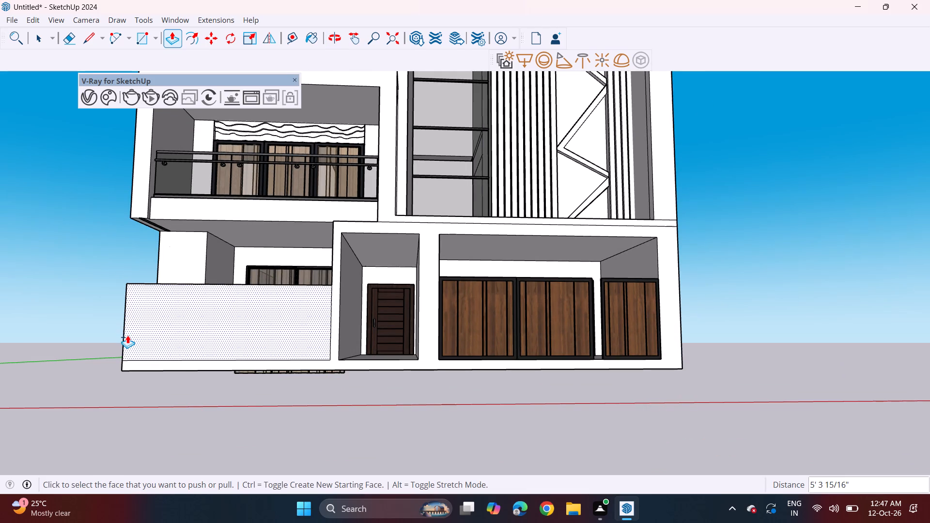
pyautogui.keyDown('shift'); pyautogui.moveTo(102, 282); pyautogui.dragTo(277, 337, button='middle'); pyautogui.keyUp('shift')
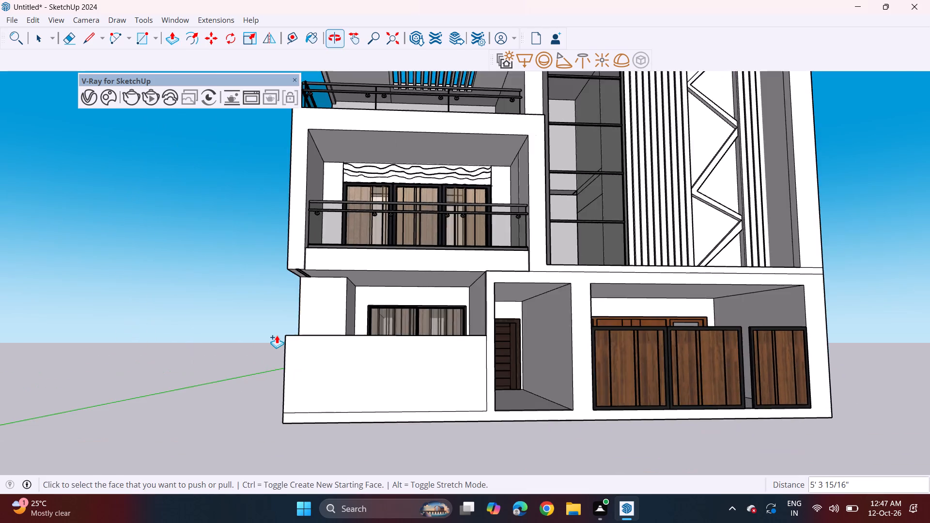
pyautogui.scroll(3, 277, 335)
pyautogui.keyDown('shift'); pyautogui.moveTo(270, 315); pyautogui.dragTo(249, 204, button='middle'); pyautogui.keyUp('shift')
pyautogui.moveTo(273, 311); pyautogui.dragTo(269, 212, button='middle')
pyautogui.moveTo(262, 233); pyautogui.dragTo(230, 306, button='middle')
pyautogui.moveTo(251, 307); pyautogui.dragTo(287, 258, button='middle')
pyautogui.moveTo(287, 178); pyautogui.dragTo(287, 176, button='middle')
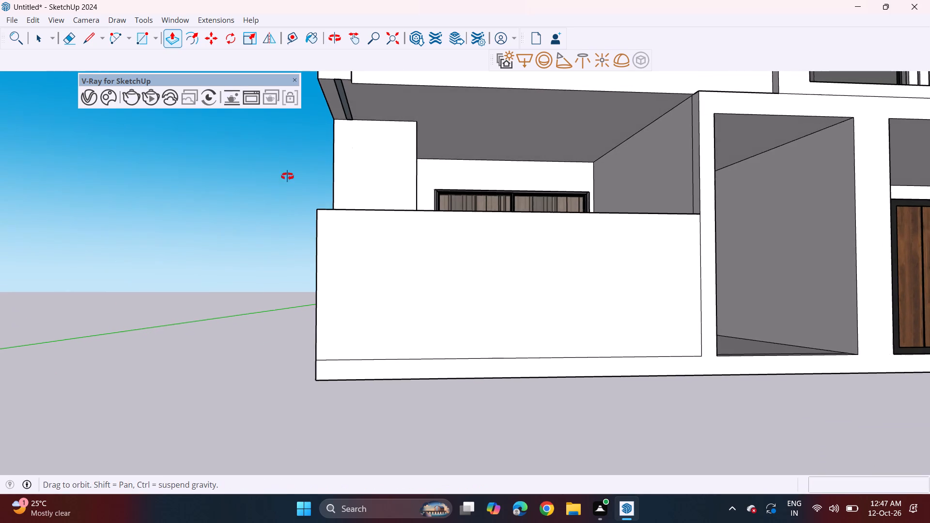
pyautogui.moveTo(287, 176); pyautogui.dragTo(265, 227, button='middle')
# Draw a narrow vertical rectangle about 4" wide over the boundary wall's full height at its outer front corner.
pyautogui.click(141, 33)
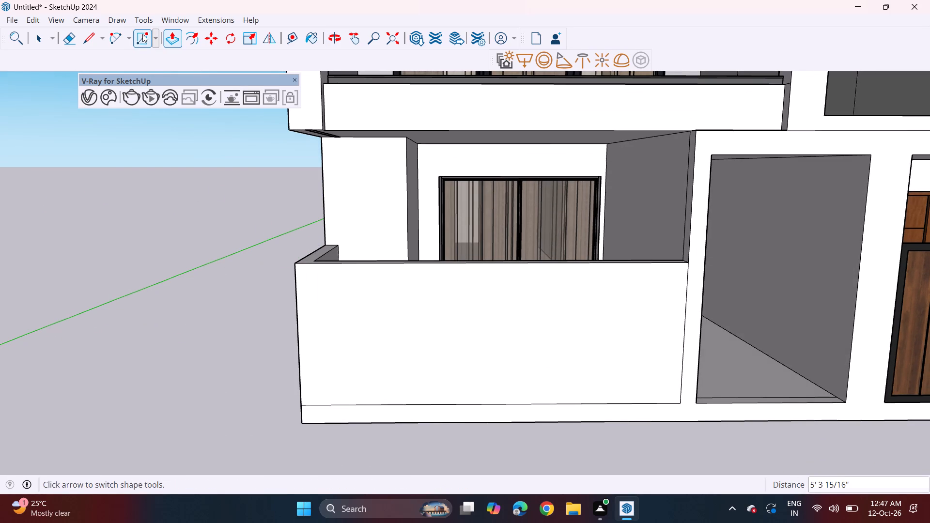
pyautogui.click(298, 264)
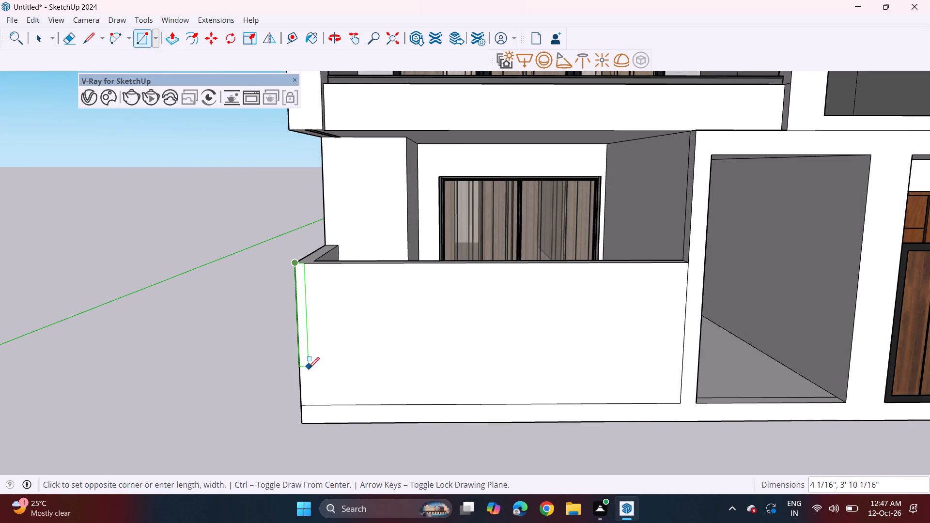
pyautogui.click(310, 406)
# Array the narrow vertical strip along the front of the boundary wall as five copies spaced about 4 13/16" apart.
pyautogui.scroll(6, 310, 400)
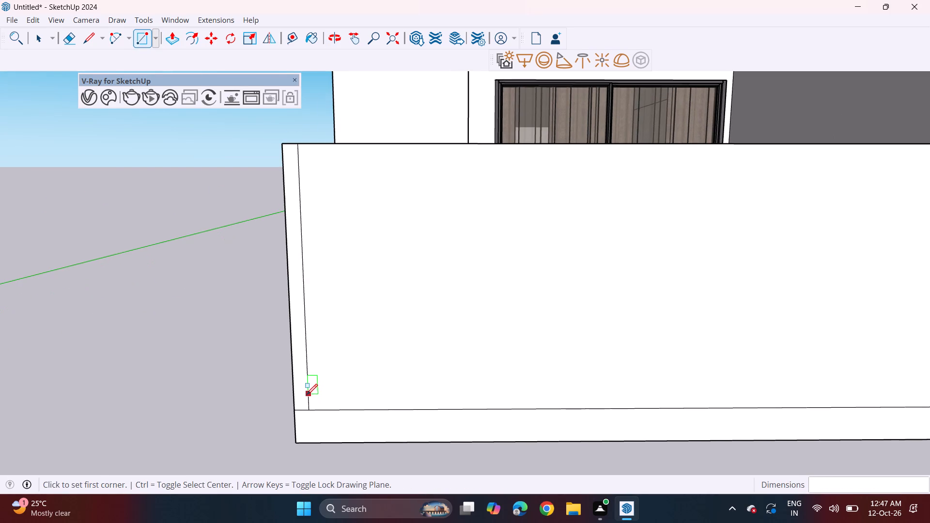
pyautogui.press('space')
pyautogui.click(287, 394)
pyautogui.doubleClick(306, 384)
pyautogui.doubleClick(304, 389)
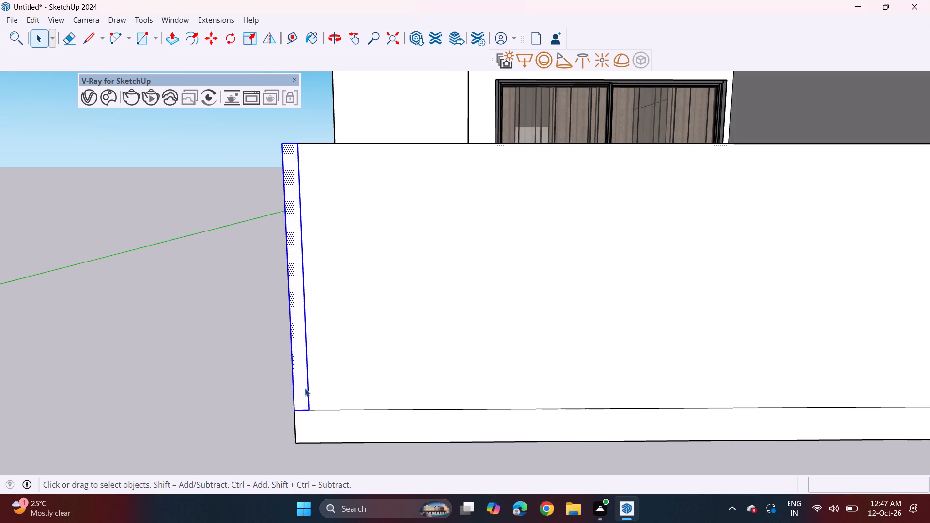
pyautogui.scroll(5, 305, 389)
pyautogui.press('space')
pyautogui.press('m')
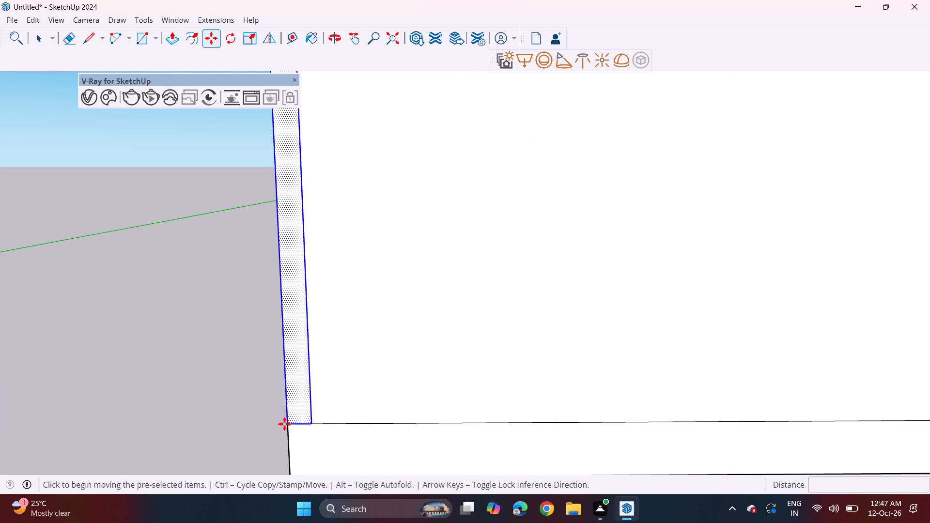
pyautogui.click(289, 422)
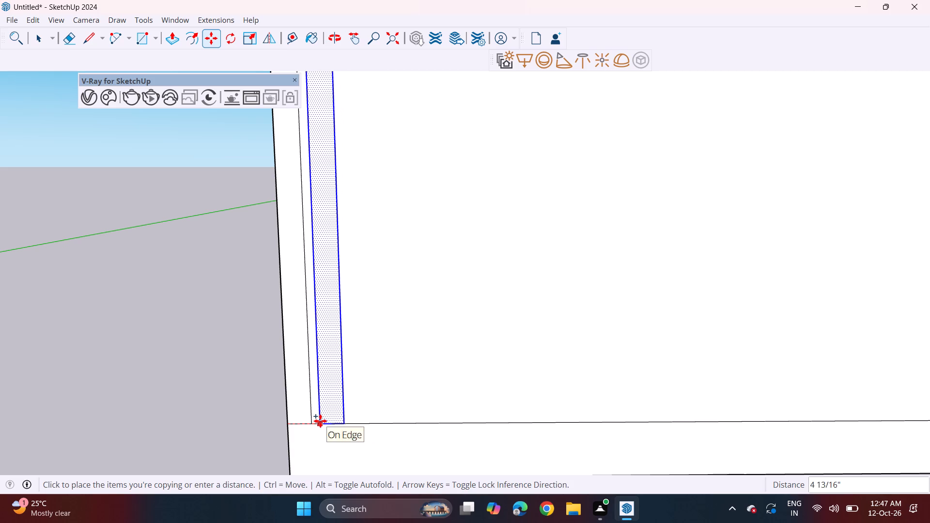
pyautogui.click(320, 421)
pyautogui.write('*5')
pyautogui.press('Return')
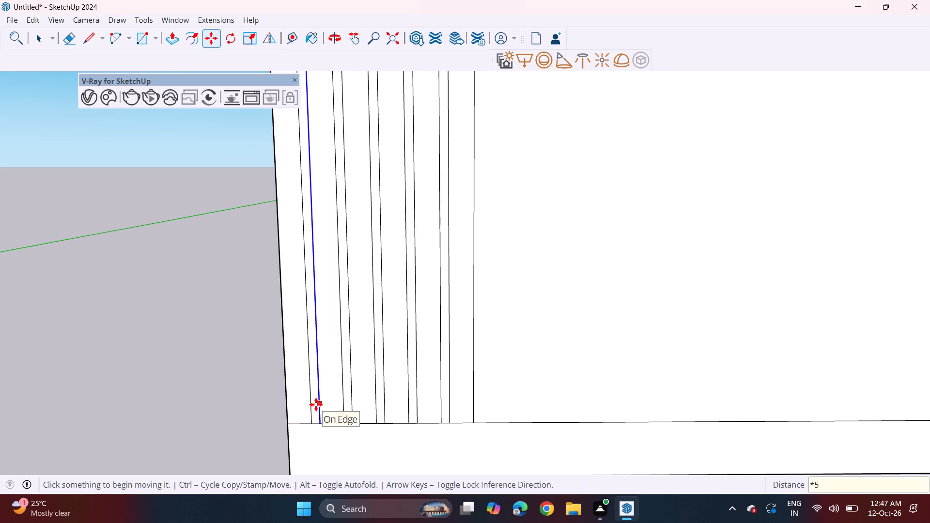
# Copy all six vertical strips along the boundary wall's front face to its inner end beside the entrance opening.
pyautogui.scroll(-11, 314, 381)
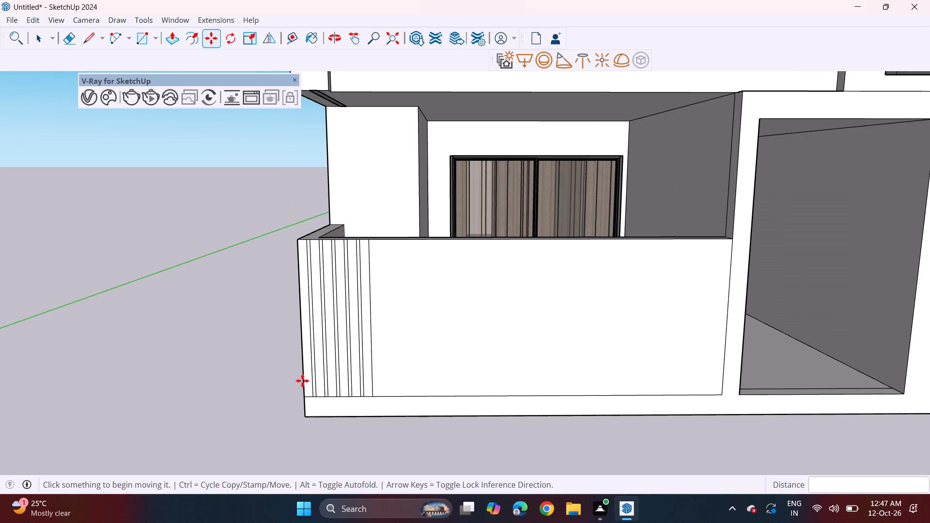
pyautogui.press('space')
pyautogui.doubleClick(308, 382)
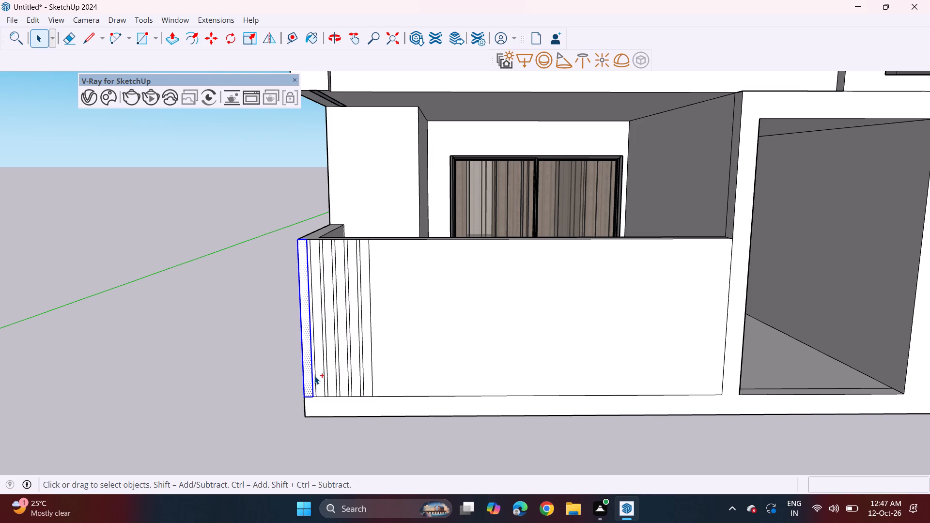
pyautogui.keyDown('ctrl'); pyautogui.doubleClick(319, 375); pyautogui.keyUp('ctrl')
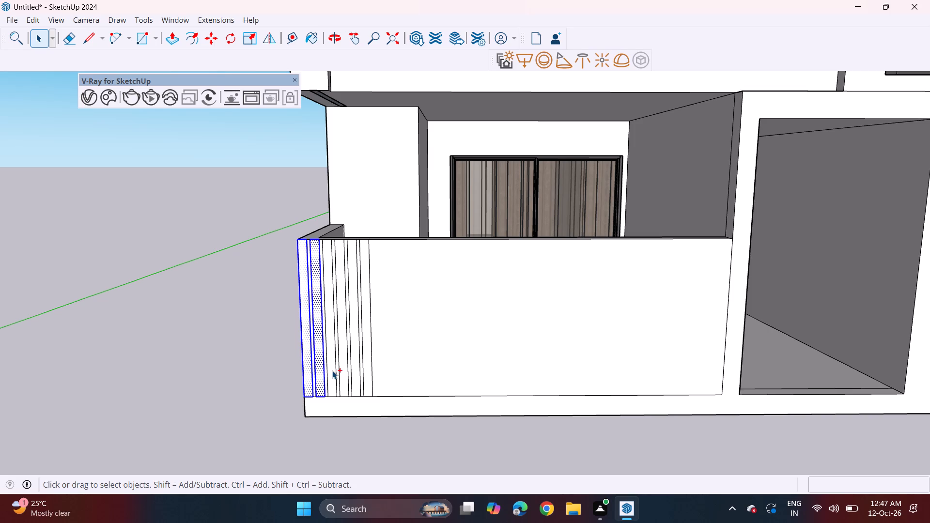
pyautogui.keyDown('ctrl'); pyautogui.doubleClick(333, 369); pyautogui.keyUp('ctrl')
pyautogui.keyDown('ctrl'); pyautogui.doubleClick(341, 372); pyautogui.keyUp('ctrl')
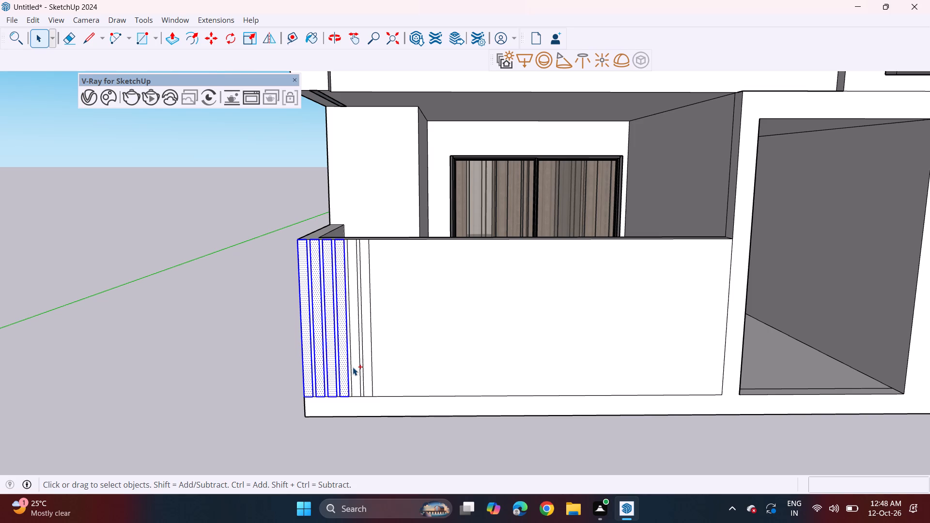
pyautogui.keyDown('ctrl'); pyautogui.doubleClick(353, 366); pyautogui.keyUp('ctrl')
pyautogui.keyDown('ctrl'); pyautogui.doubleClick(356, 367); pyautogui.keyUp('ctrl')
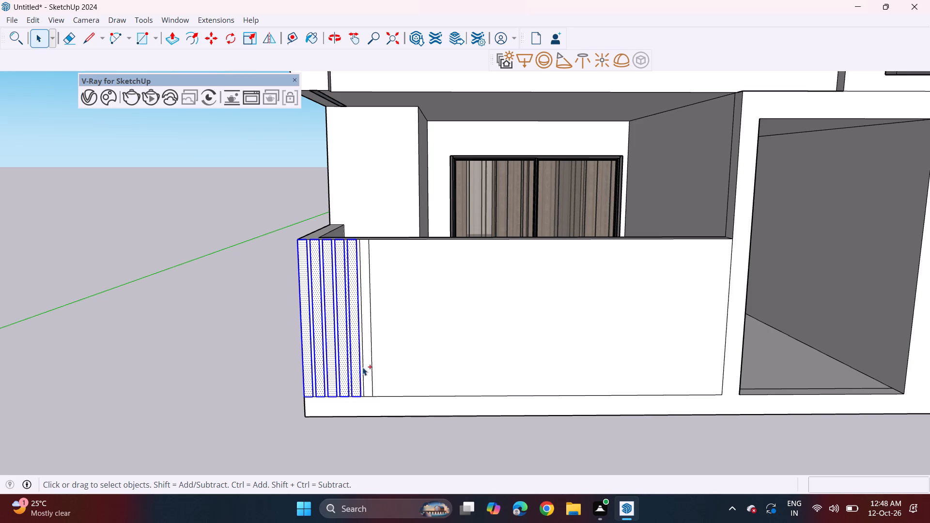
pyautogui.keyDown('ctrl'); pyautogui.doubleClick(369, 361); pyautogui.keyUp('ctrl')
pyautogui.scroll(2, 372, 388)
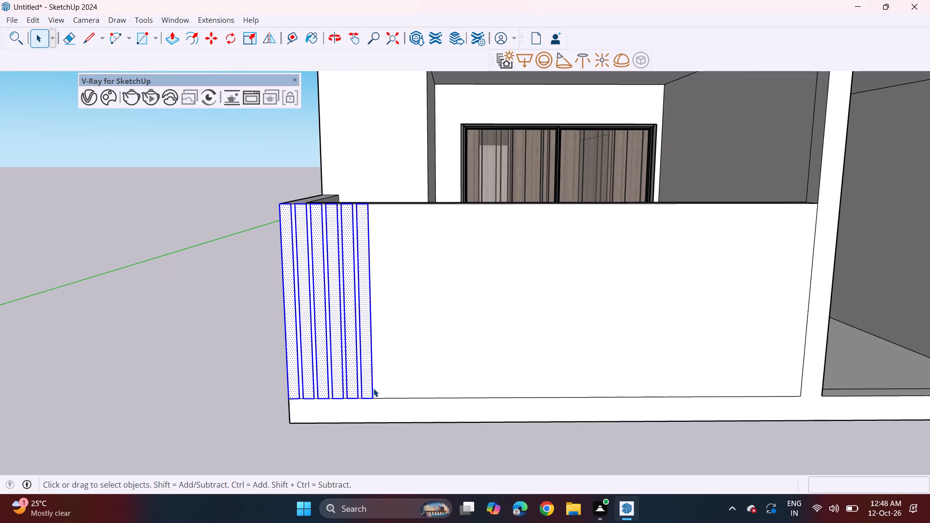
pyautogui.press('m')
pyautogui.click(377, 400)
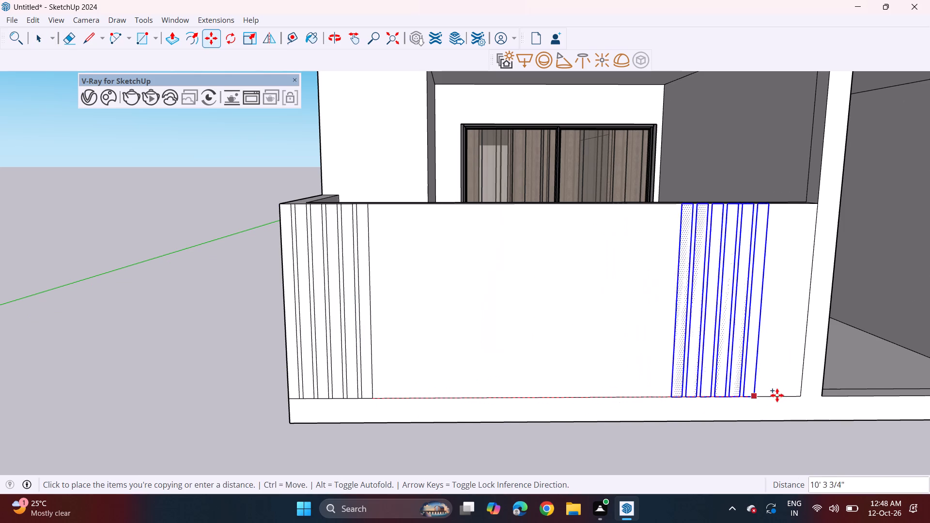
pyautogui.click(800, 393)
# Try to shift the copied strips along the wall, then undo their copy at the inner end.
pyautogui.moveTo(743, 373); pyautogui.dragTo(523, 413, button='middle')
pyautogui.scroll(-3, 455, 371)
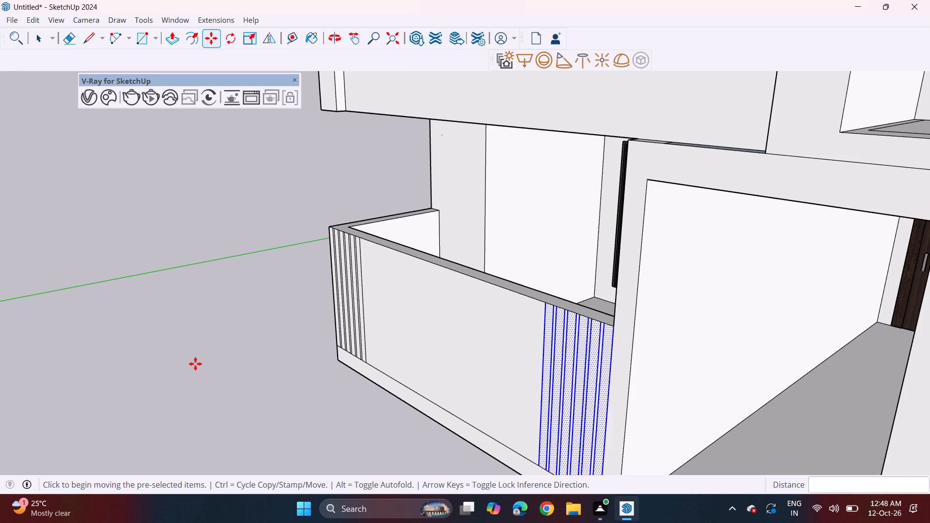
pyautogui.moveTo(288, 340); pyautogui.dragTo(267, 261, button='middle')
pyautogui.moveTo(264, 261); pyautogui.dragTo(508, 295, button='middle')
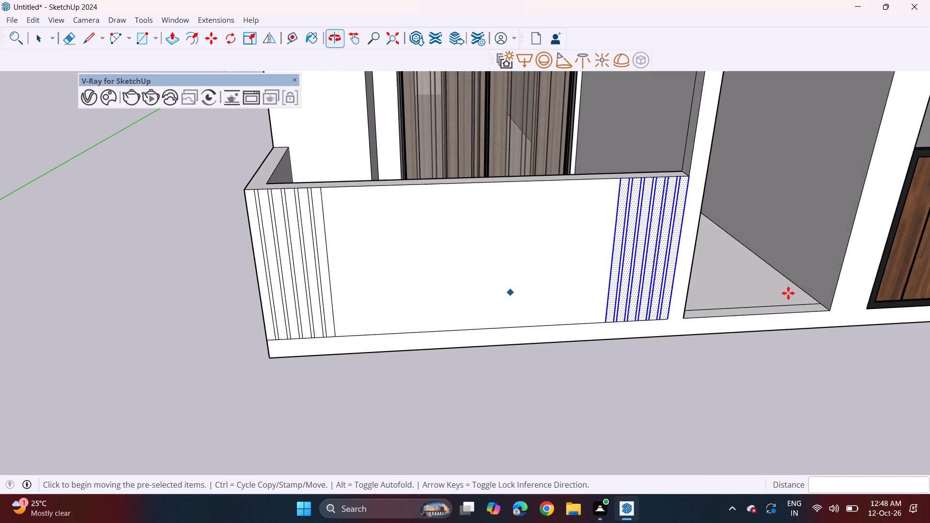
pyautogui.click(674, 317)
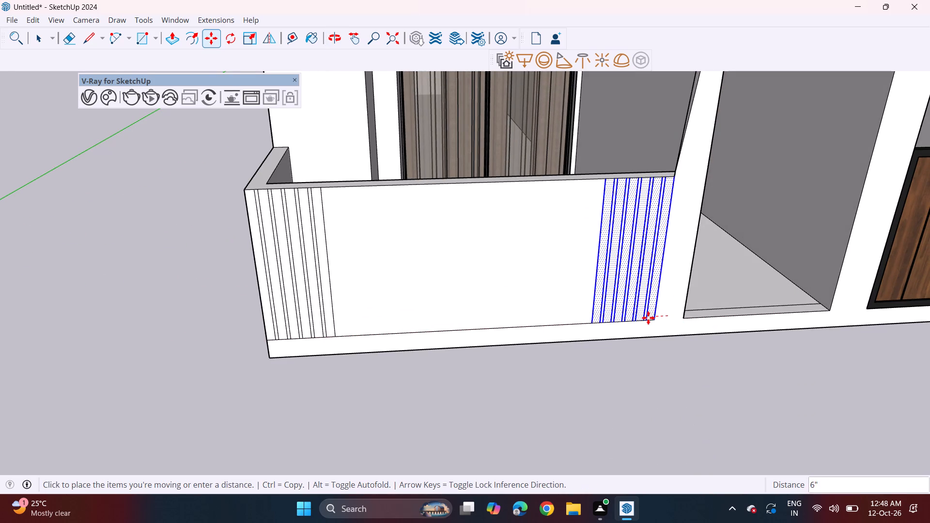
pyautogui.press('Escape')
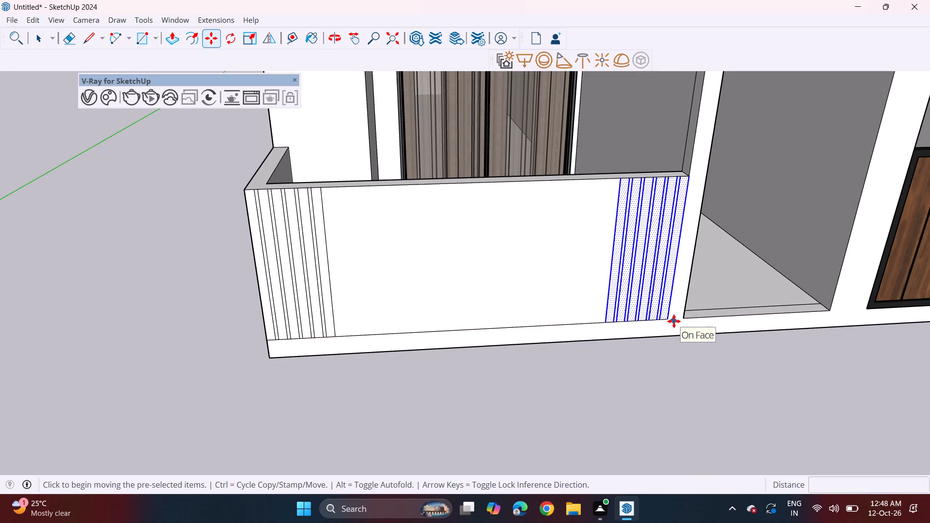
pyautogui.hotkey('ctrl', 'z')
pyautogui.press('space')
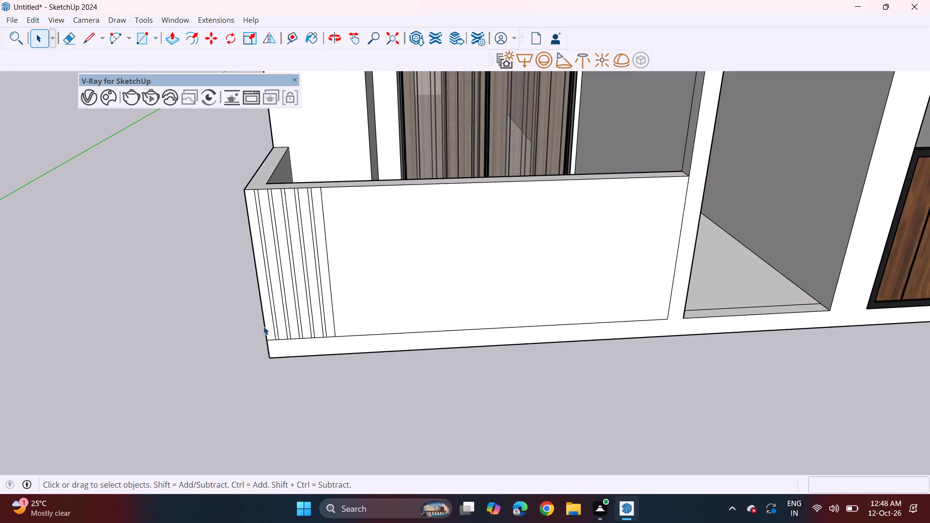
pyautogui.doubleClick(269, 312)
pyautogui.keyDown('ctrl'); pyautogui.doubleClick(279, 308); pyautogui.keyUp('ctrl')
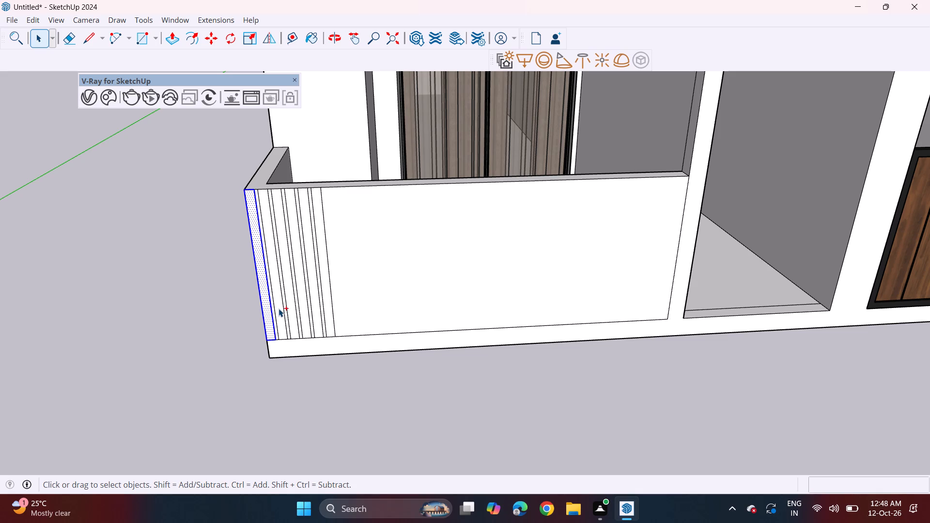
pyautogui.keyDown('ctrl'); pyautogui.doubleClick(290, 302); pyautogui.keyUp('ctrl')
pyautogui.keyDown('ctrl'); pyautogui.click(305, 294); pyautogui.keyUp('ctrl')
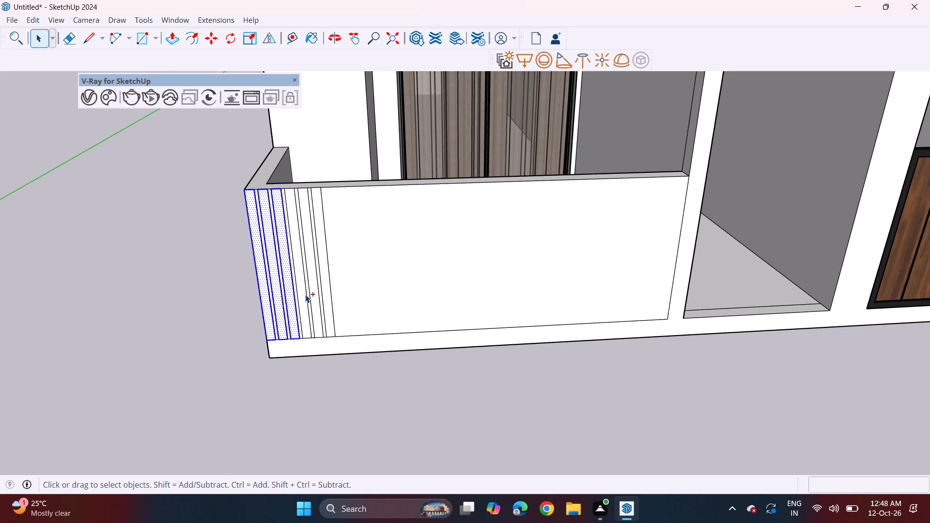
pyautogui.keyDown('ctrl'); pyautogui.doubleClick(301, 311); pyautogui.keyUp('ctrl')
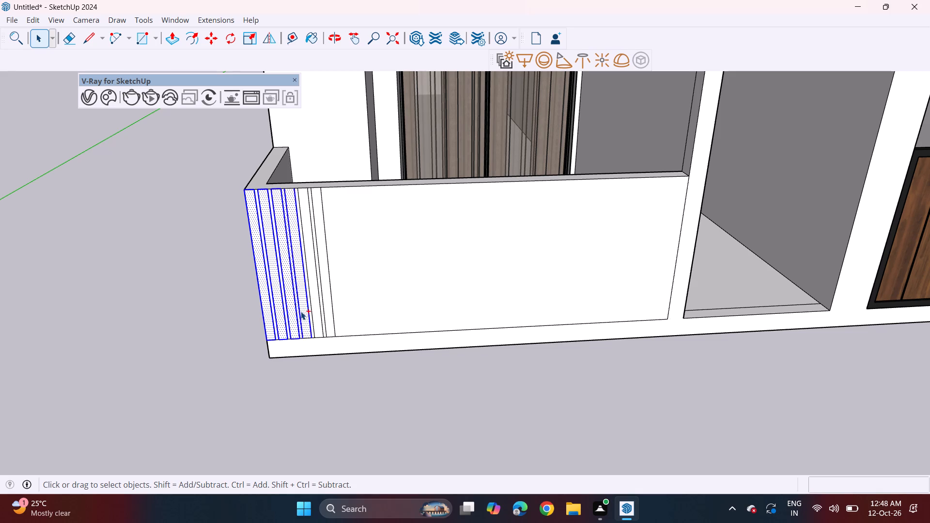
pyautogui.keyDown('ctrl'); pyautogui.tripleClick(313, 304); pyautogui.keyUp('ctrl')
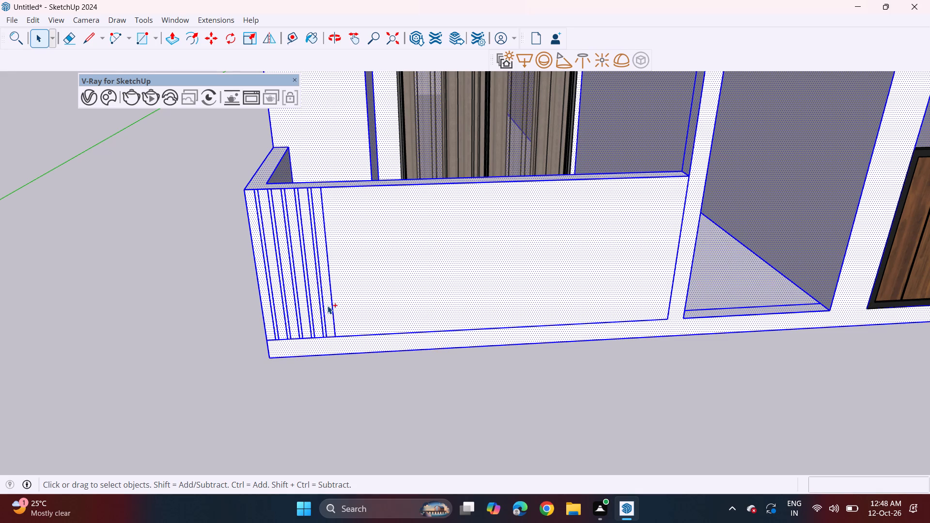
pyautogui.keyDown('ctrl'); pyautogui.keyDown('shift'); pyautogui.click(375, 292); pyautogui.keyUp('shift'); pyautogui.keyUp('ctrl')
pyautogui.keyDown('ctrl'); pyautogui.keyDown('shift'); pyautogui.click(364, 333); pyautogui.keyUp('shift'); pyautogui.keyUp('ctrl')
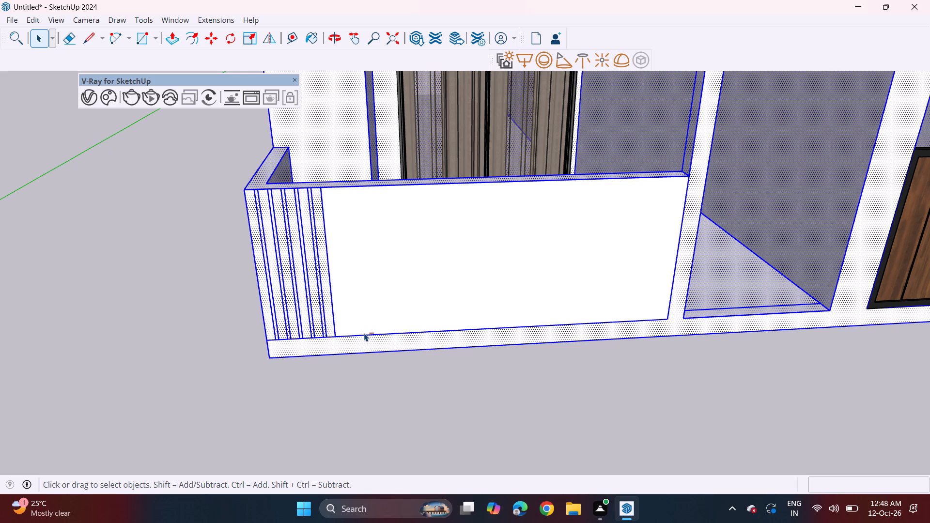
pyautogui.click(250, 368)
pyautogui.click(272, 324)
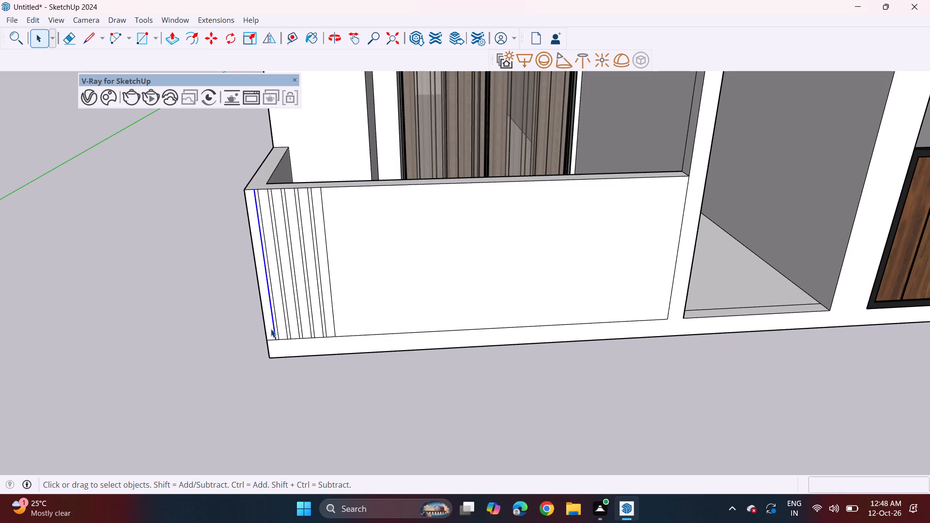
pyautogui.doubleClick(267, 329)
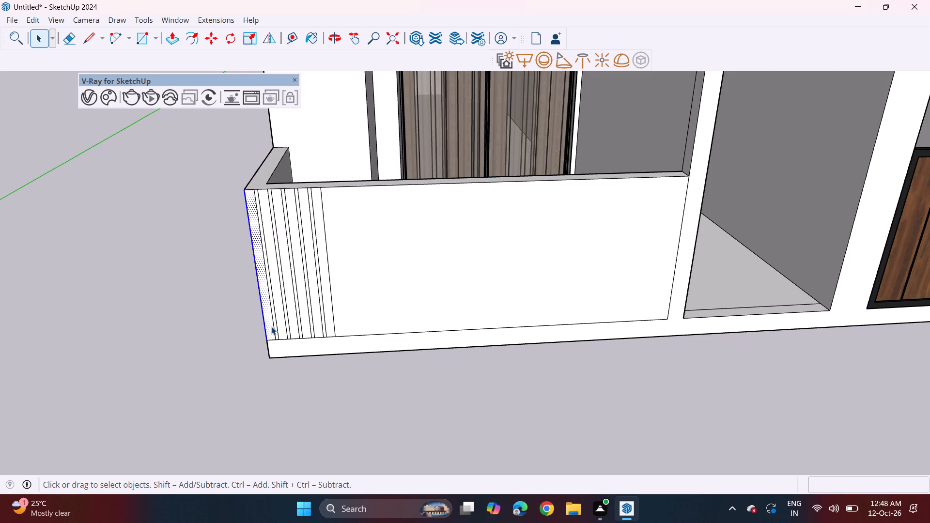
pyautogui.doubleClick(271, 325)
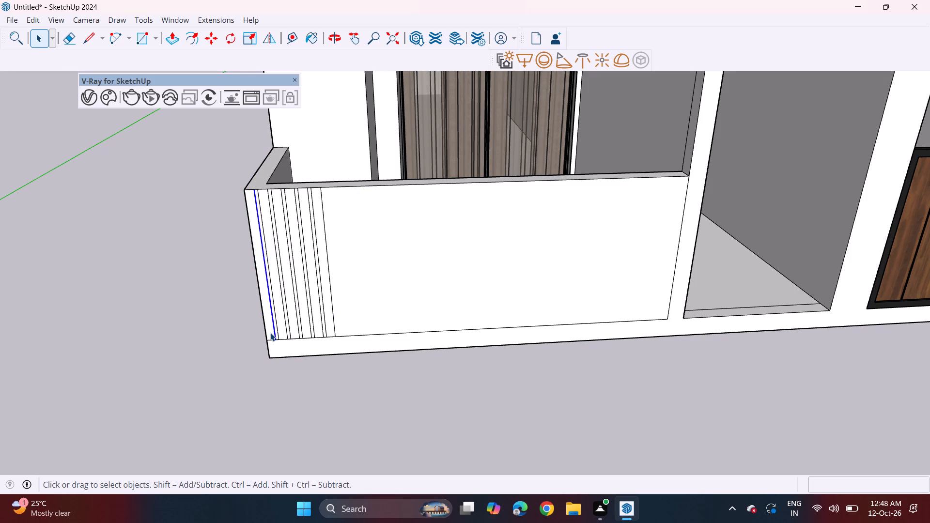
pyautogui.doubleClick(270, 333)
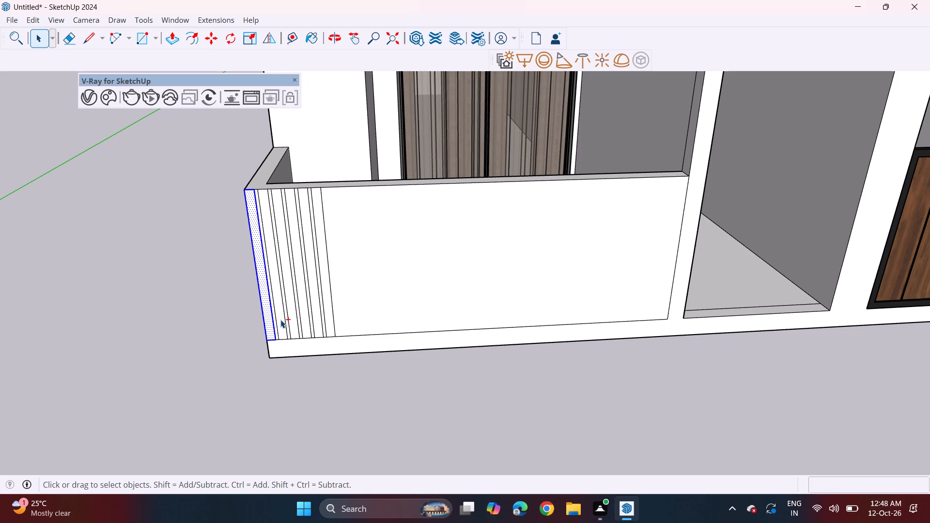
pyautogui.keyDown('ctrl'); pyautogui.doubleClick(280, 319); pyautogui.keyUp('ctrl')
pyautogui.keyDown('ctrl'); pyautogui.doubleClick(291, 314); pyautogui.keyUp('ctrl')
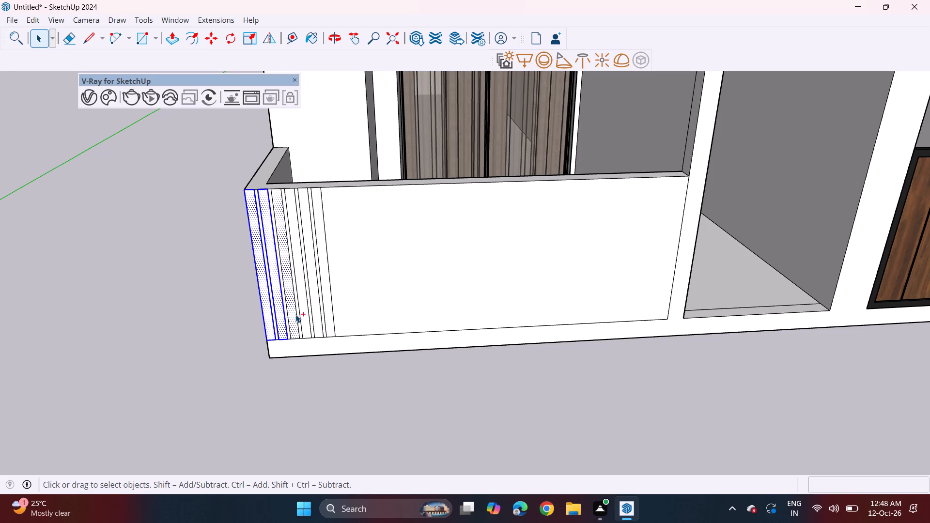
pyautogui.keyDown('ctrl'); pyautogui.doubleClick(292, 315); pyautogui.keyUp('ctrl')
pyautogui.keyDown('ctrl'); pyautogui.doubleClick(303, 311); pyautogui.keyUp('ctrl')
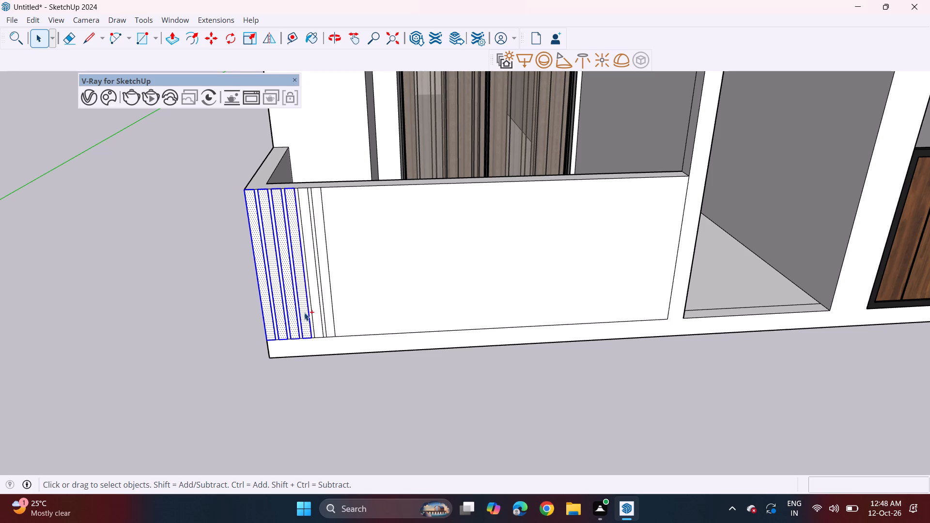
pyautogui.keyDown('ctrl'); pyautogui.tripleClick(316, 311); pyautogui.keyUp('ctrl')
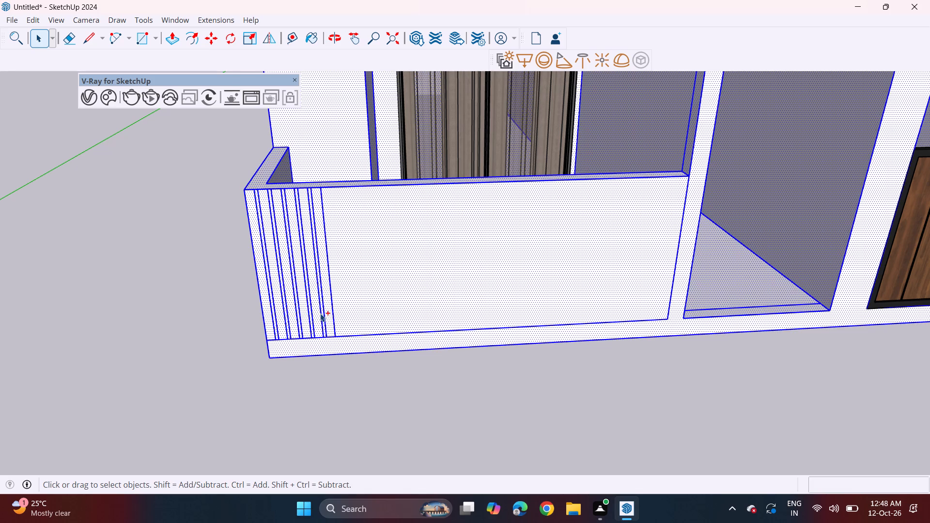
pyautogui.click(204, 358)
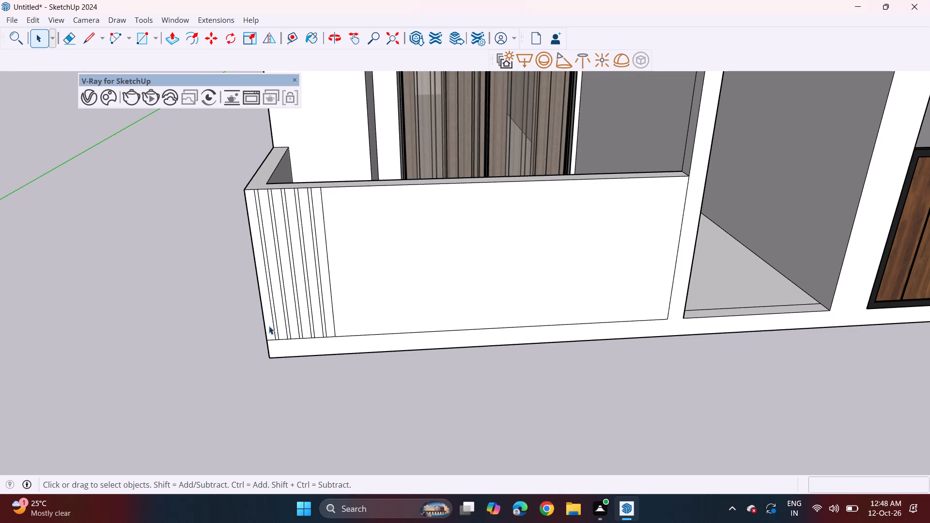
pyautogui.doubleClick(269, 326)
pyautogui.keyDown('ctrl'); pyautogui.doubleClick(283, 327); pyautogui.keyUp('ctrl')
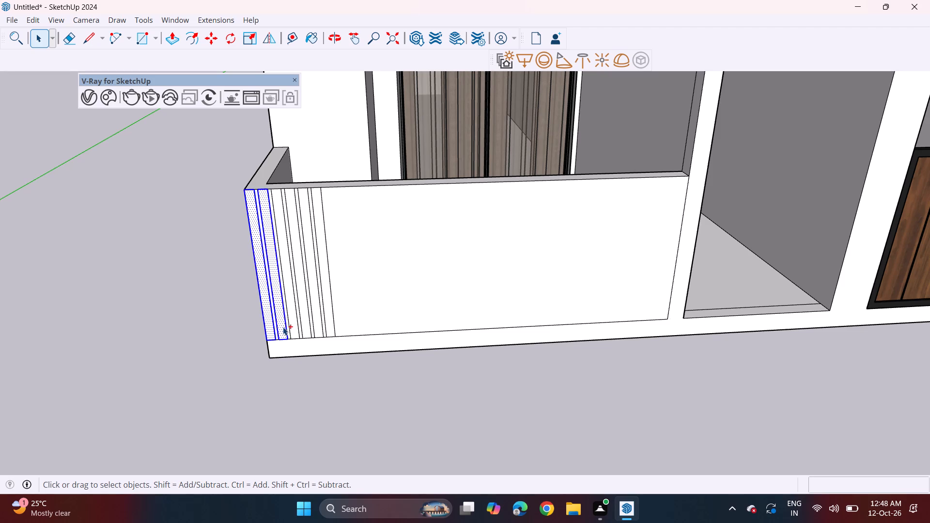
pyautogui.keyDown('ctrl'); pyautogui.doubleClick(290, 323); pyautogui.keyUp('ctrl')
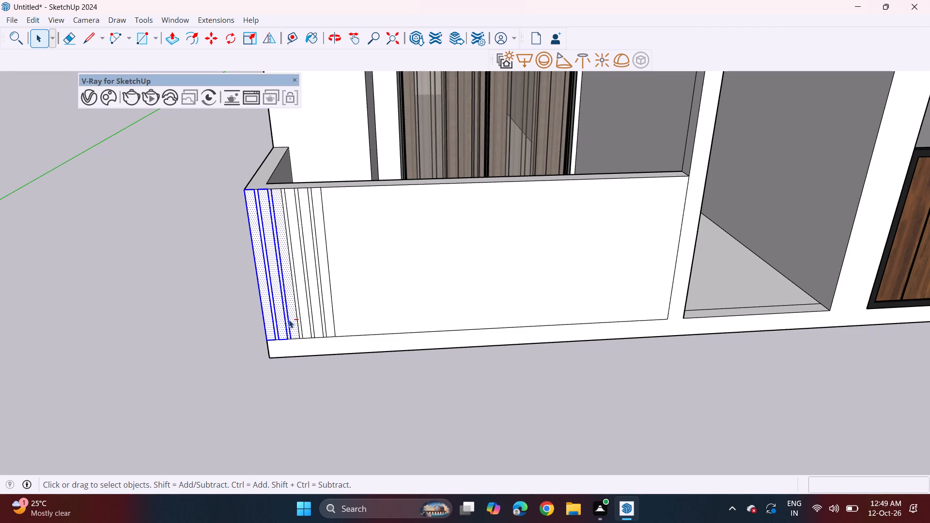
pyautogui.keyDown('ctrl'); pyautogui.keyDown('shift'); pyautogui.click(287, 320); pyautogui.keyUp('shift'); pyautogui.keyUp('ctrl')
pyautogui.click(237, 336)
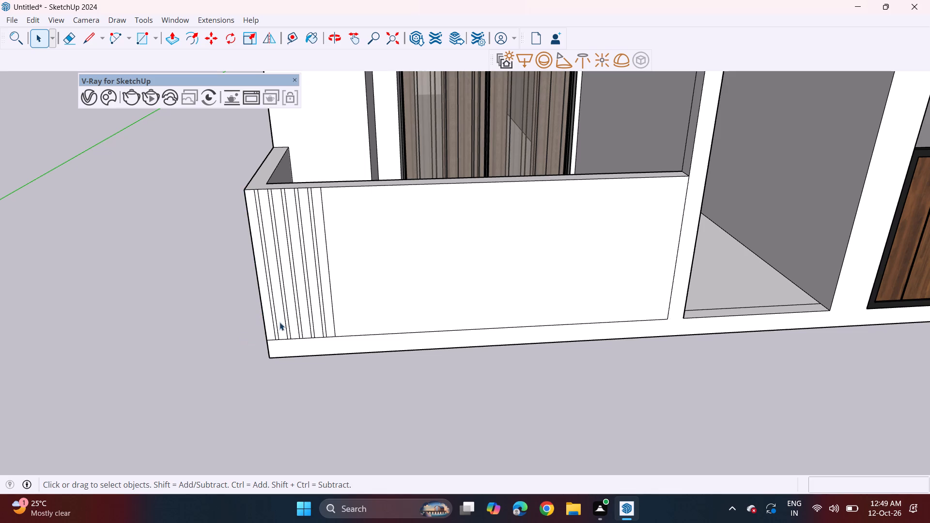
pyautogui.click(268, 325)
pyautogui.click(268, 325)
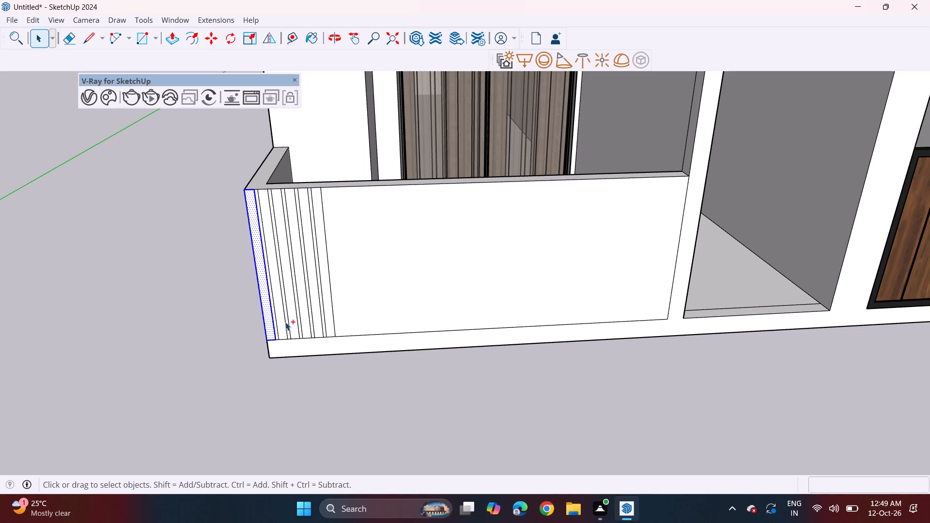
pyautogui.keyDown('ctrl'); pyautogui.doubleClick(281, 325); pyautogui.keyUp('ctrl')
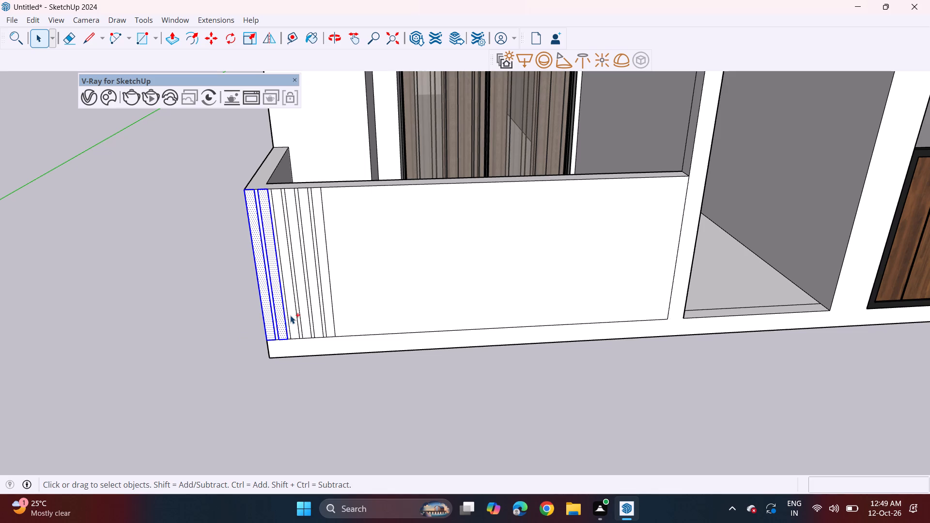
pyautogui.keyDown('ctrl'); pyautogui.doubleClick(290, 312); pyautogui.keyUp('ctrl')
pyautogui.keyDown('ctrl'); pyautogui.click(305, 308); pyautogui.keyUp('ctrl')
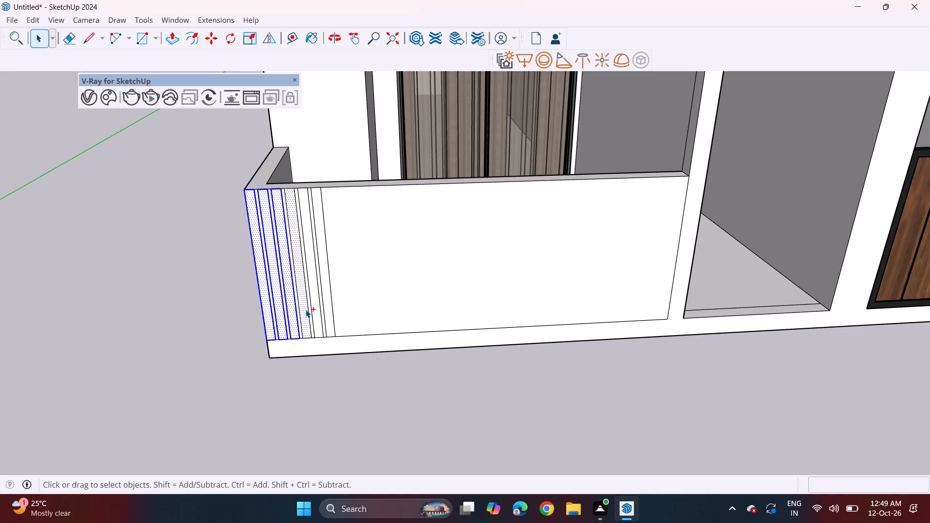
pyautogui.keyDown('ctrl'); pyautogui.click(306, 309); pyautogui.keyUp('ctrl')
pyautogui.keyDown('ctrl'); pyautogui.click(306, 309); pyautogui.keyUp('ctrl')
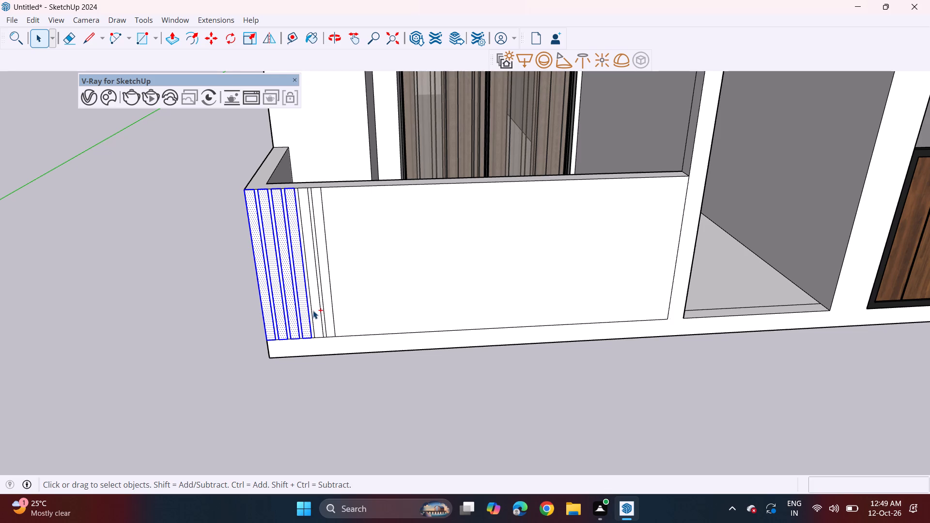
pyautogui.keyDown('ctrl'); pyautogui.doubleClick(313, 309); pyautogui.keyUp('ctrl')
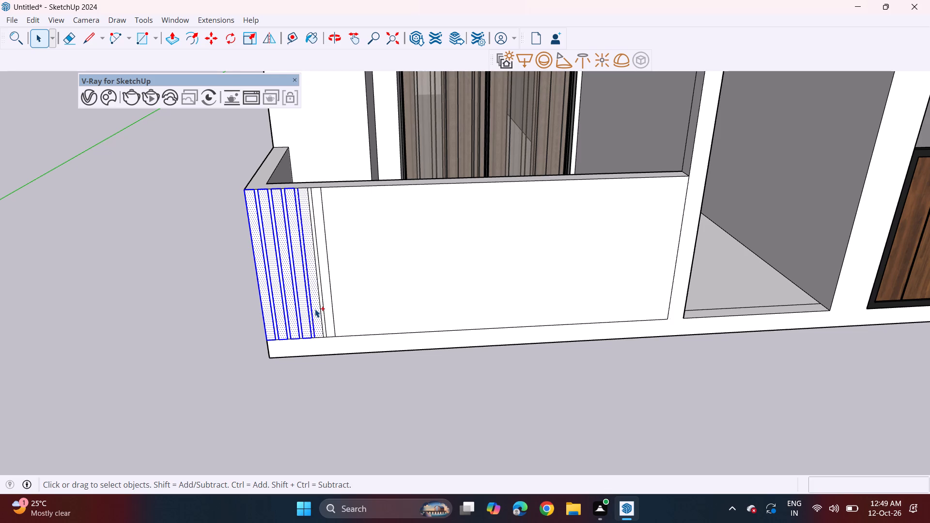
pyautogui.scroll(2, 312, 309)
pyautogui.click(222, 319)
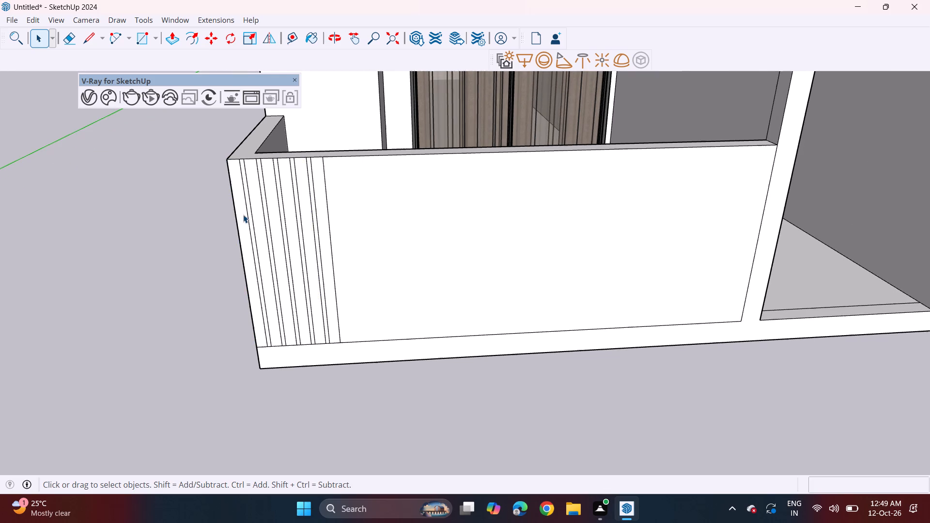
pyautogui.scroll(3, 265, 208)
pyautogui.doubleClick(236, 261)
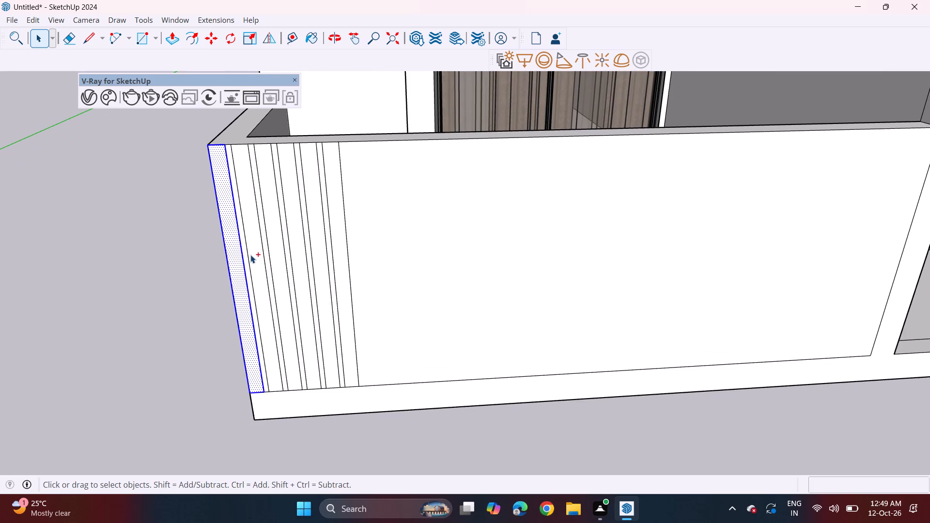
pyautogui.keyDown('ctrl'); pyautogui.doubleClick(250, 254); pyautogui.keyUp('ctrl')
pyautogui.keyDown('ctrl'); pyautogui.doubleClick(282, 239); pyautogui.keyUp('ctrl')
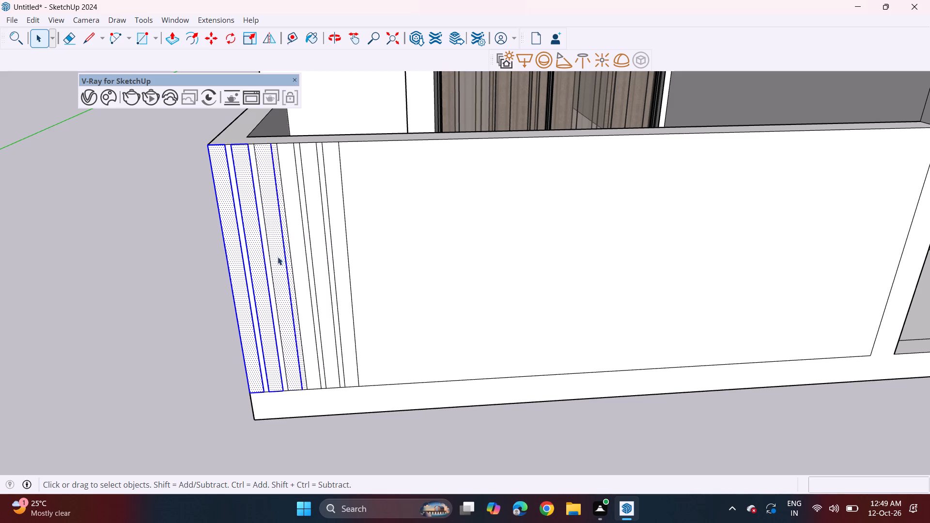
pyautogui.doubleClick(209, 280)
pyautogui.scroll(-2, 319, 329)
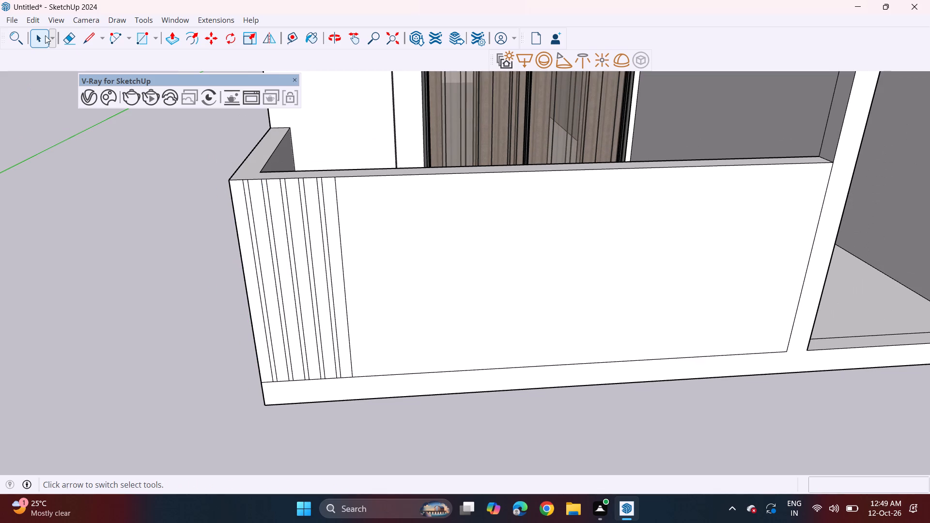
# Draw a horizontal rectangle about 3 11/16" tall along the top of the boundary wall's front face, spanning its full 14' 1 13/16" length.
pyautogui.click(145, 34)
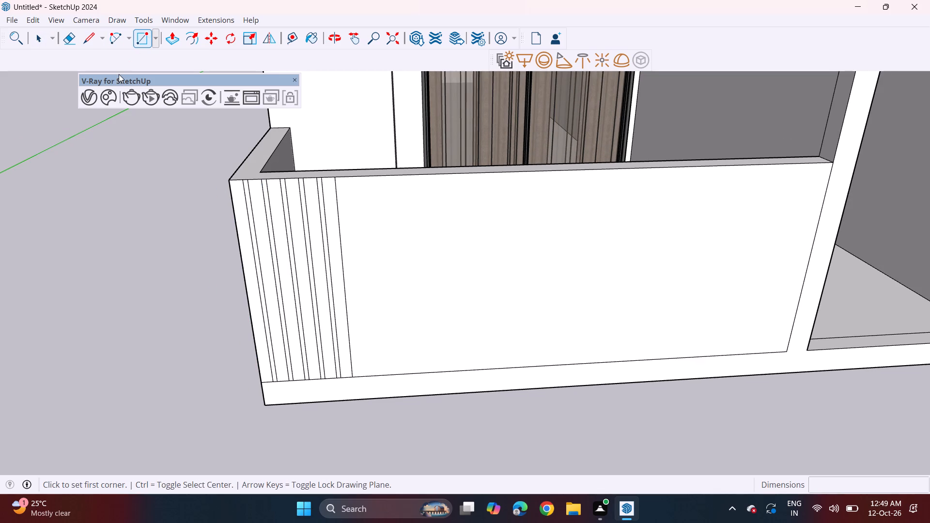
pyautogui.click(834, 165)
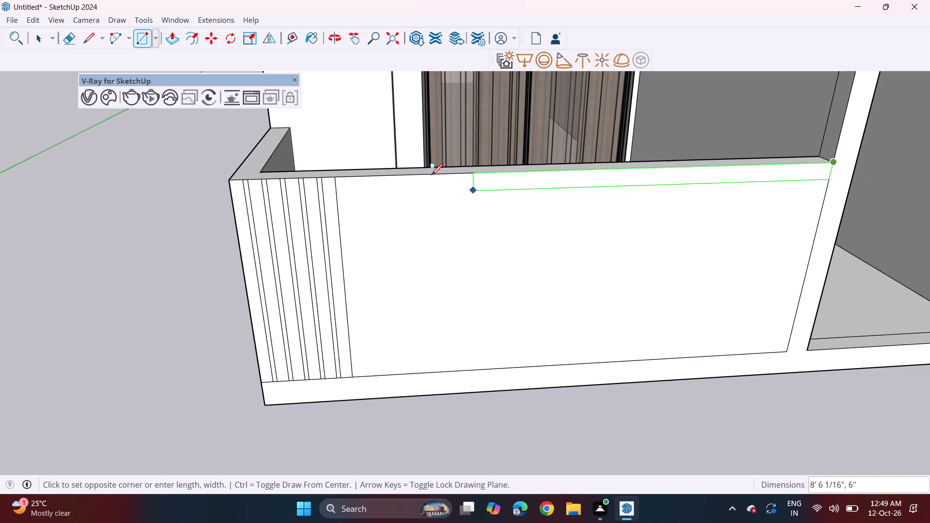
pyautogui.click(225, 184)
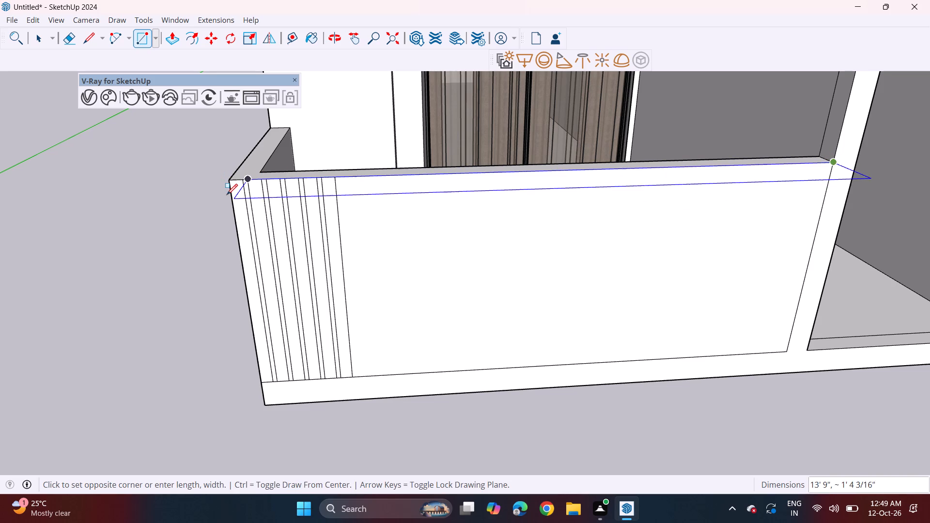
pyautogui.doubleClick(233, 185)
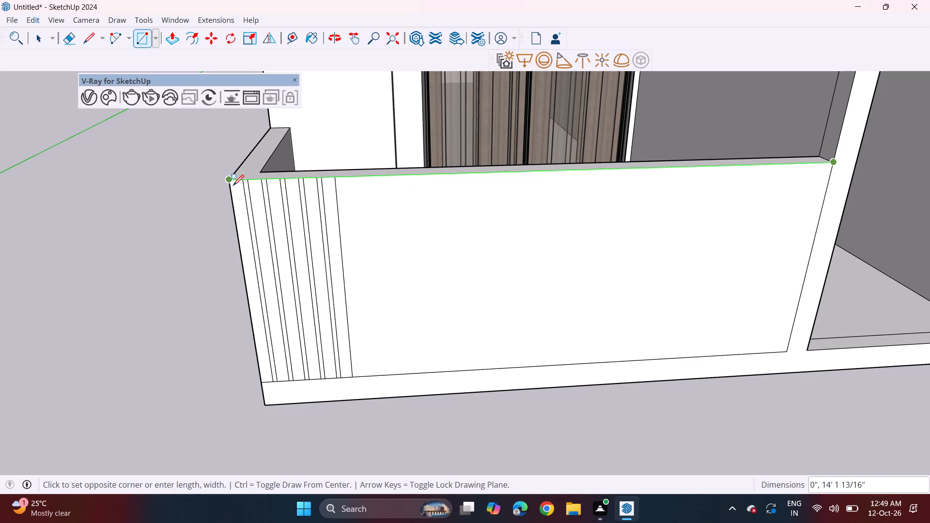
pyautogui.click(233, 194)
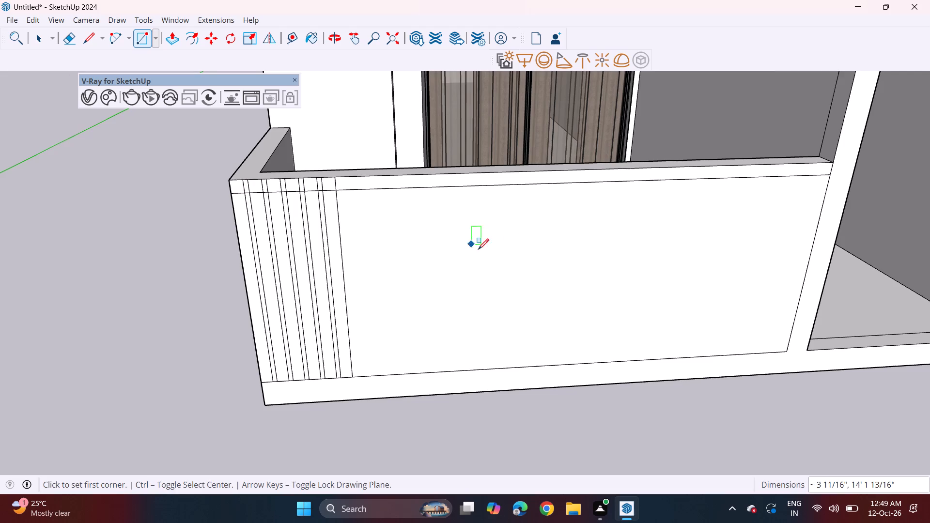
# Draw a vertical rectangle about 3 1/8" by 5' 1/4" below the top band, at the wall's inner end beside the entrance opening.
pyautogui.keyDown('shift'); pyautogui.moveTo(541, 261); pyautogui.dragTo(295, 243, button='middle'); pyautogui.keyUp('shift')
pyautogui.click(583, 156)
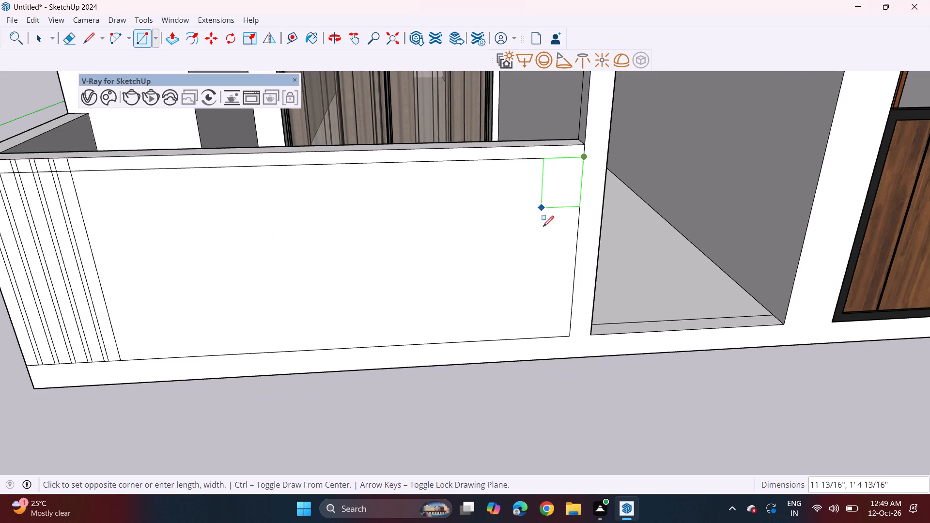
pyautogui.click(561, 338)
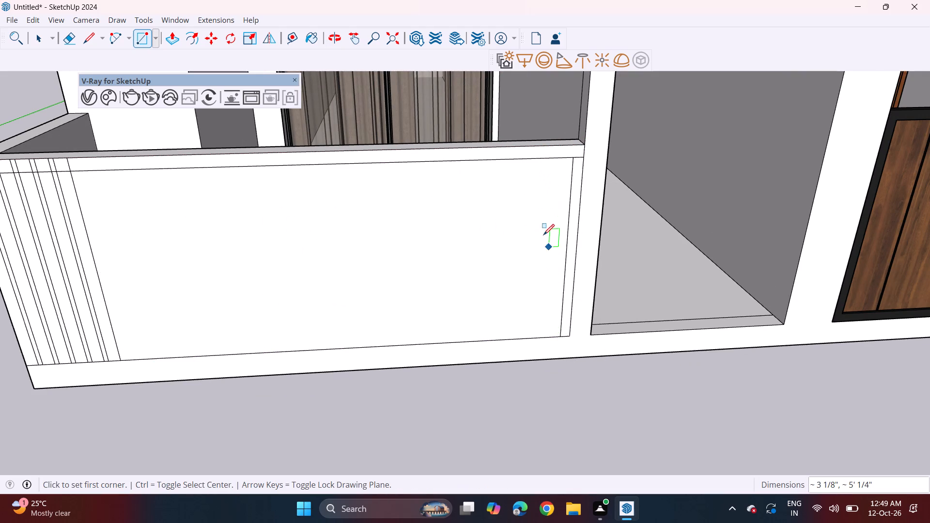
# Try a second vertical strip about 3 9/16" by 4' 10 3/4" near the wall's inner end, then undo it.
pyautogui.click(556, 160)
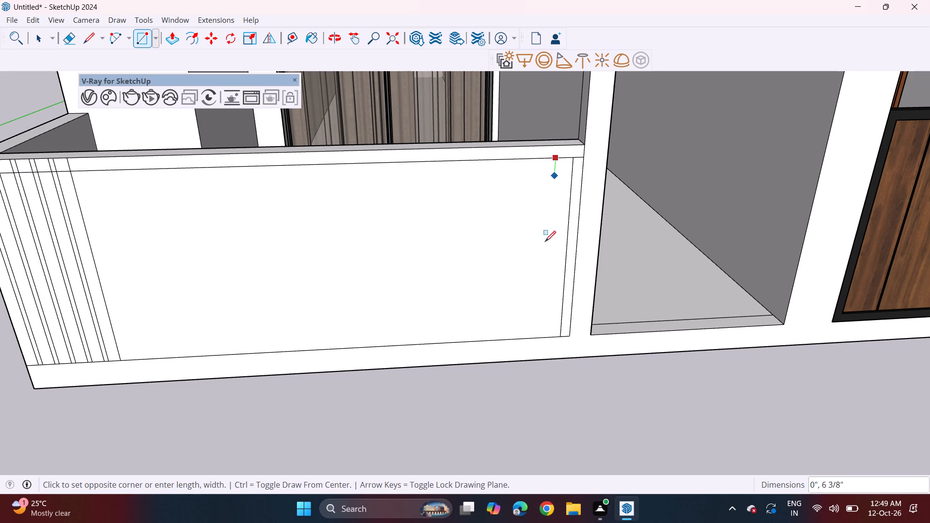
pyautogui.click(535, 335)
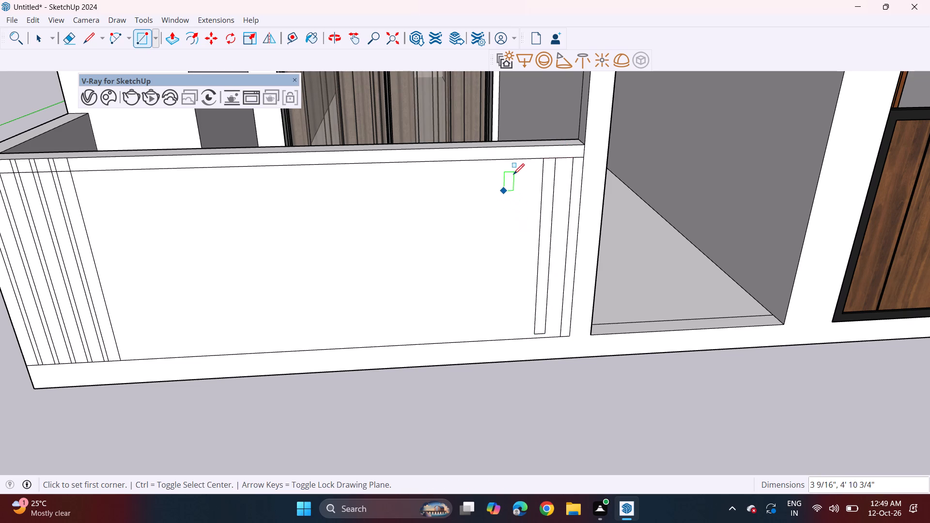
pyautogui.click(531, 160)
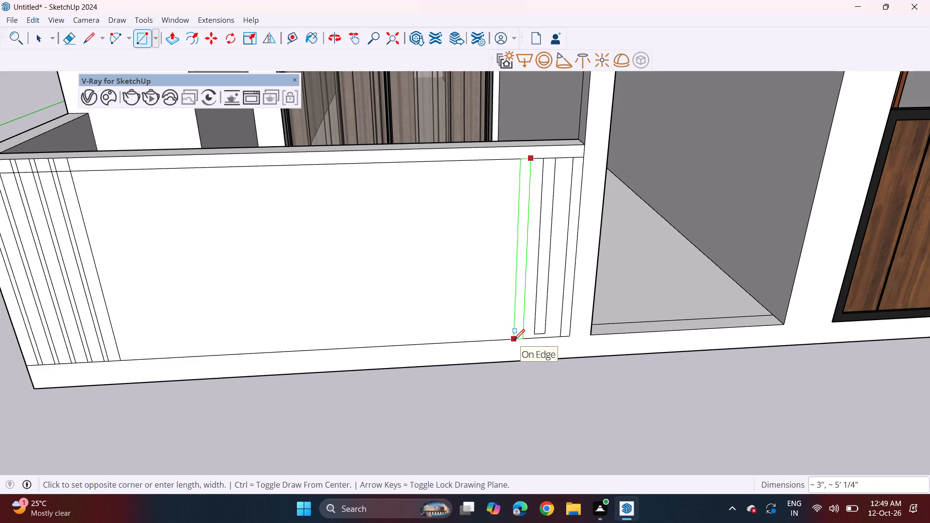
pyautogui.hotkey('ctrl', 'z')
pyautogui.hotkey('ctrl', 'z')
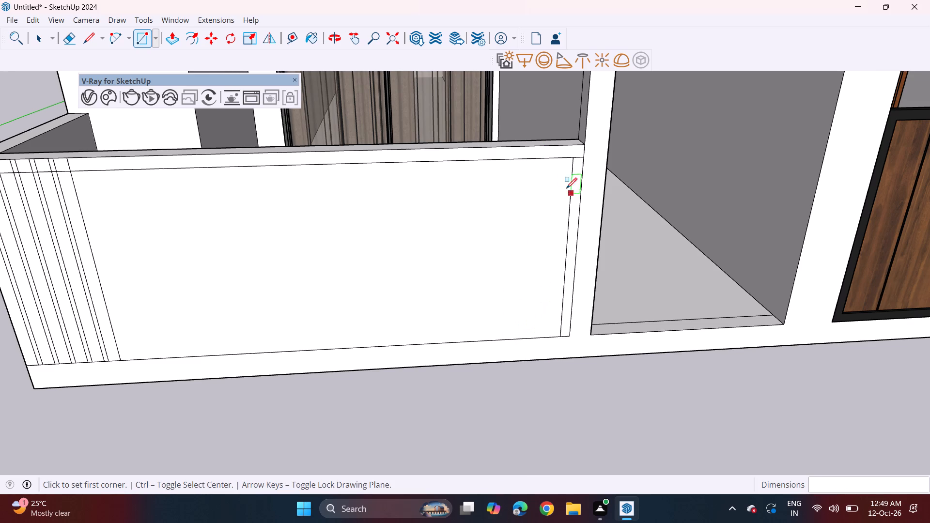
# Draw two more vertical strips, about 3 11/16" and 3 15/16" wide, from the top band to the base line near the wall's inner end.
pyautogui.click(561, 159)
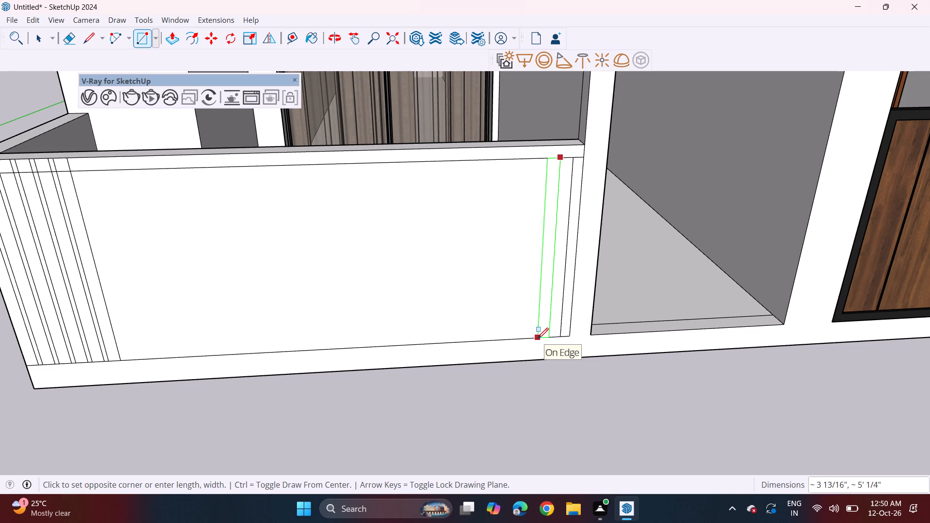
pyautogui.doubleClick(538, 338)
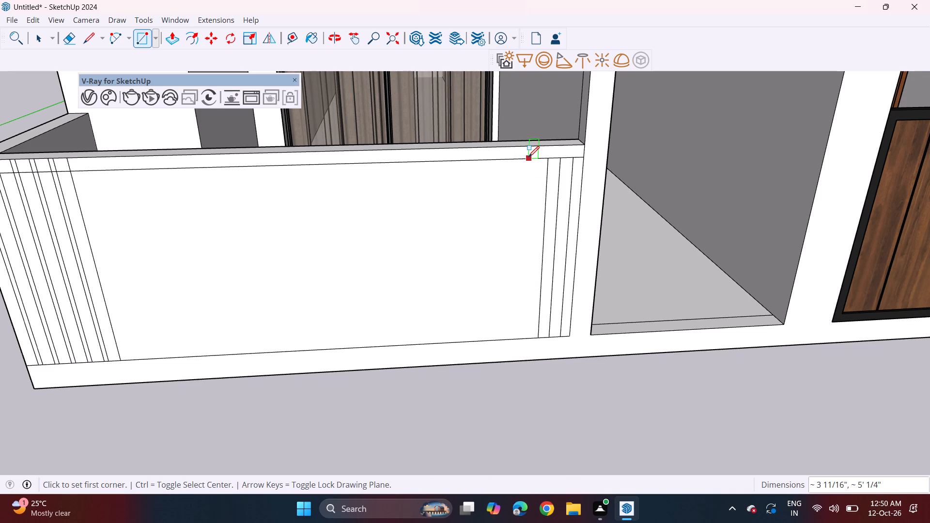
pyautogui.click(528, 156)
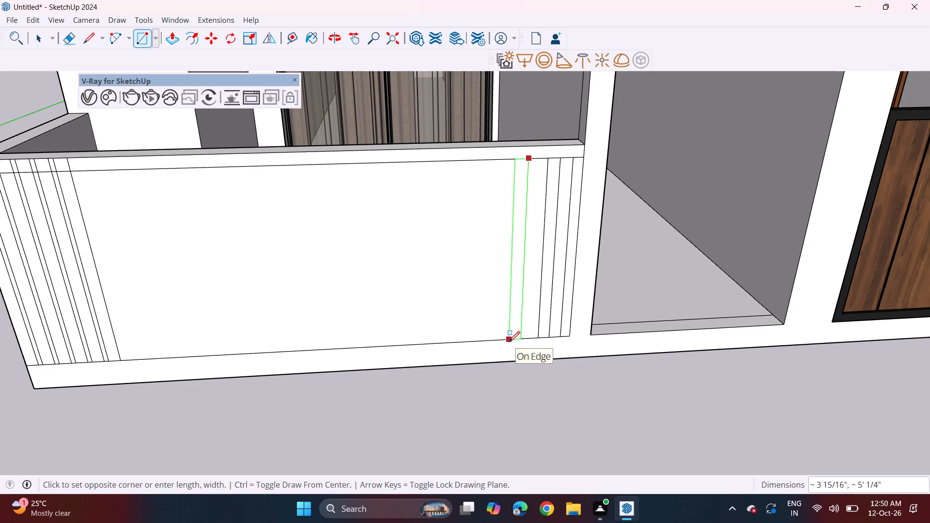
pyautogui.click(509, 342)
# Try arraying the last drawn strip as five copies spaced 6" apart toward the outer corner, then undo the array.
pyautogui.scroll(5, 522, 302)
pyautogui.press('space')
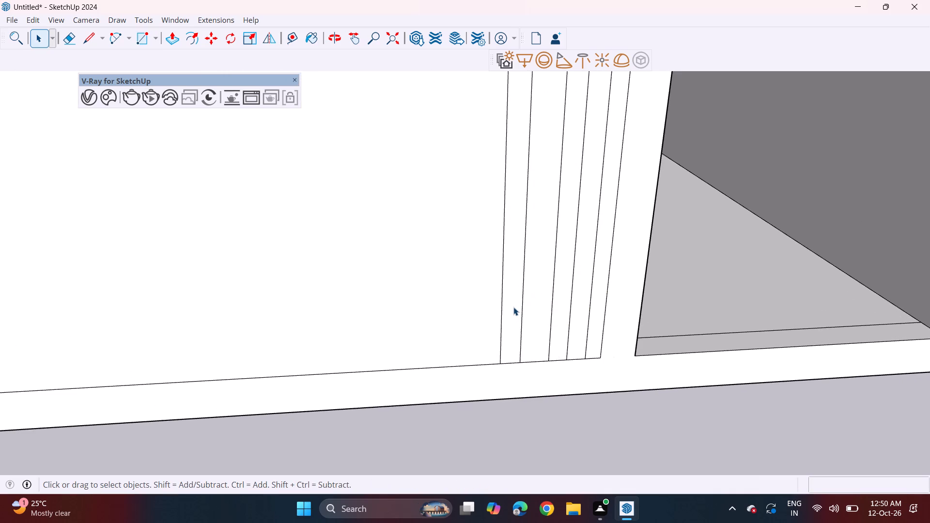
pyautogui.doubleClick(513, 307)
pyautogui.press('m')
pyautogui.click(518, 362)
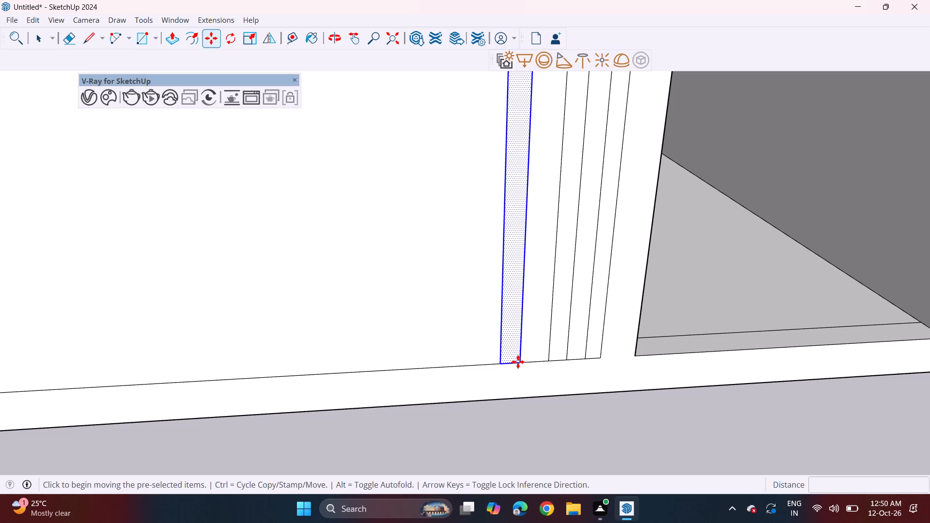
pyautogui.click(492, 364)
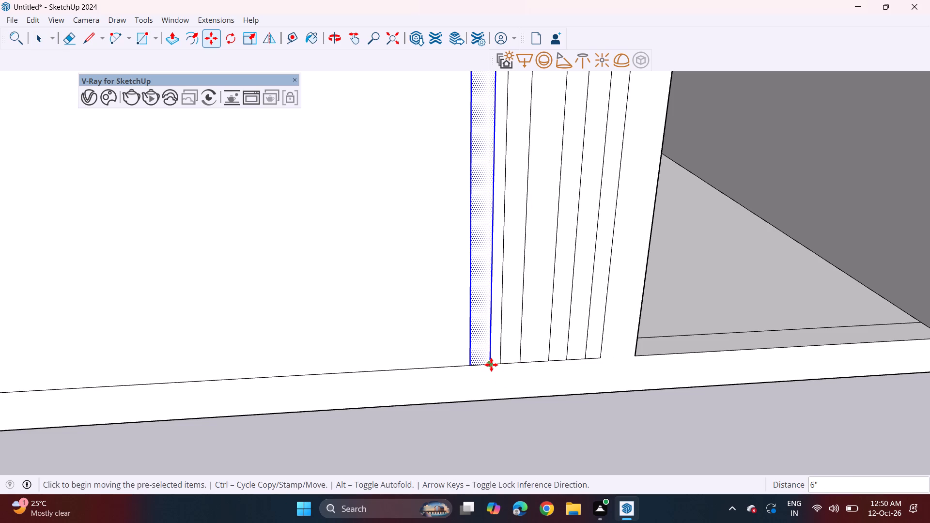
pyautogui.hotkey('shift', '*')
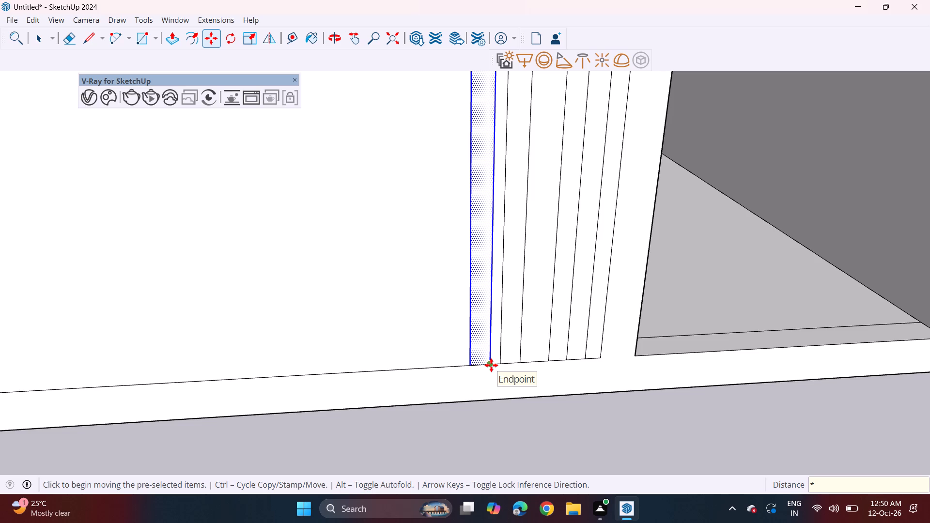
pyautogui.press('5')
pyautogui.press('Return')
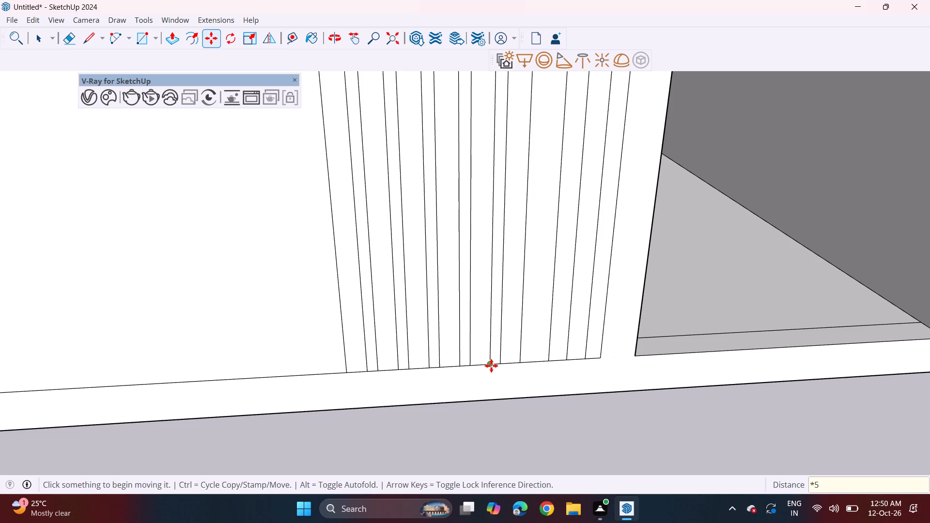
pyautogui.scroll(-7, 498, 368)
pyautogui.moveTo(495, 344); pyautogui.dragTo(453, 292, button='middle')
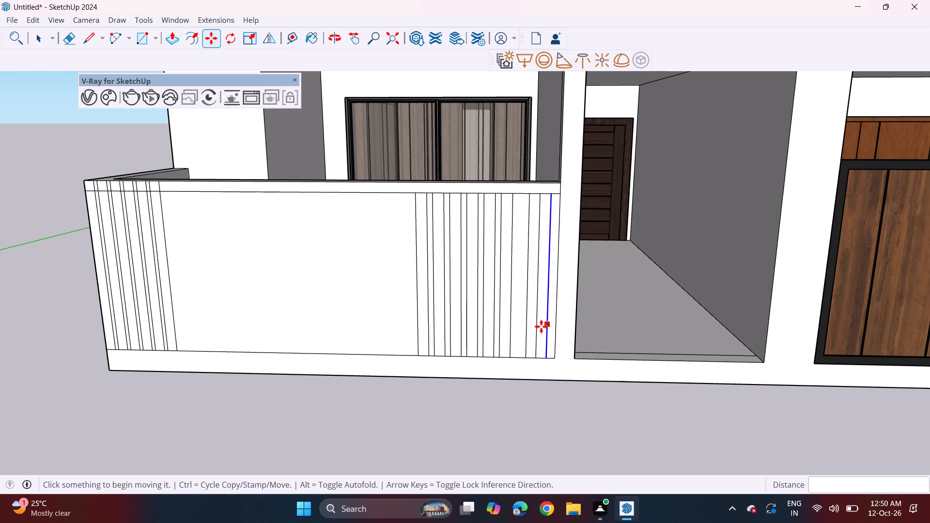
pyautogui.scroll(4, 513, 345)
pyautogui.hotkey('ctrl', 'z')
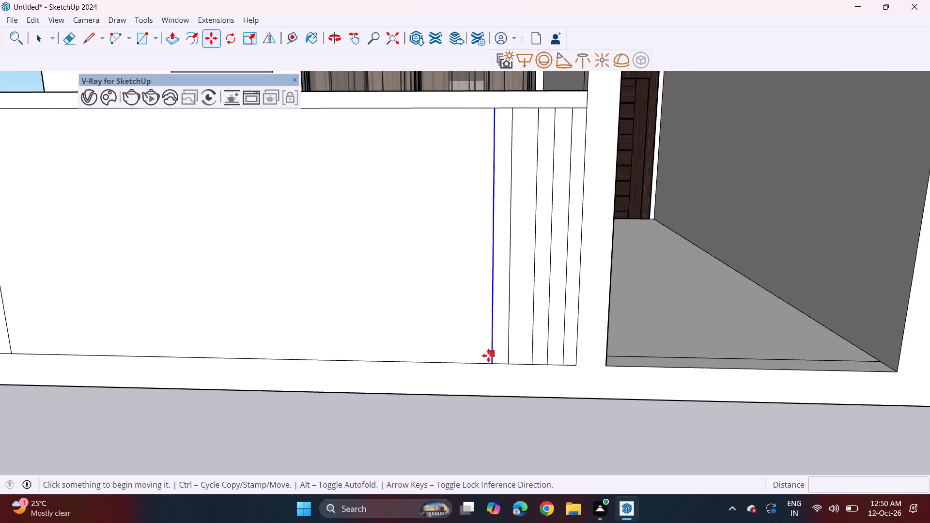
# Copy the outermost newly drawn strip near the wall's inner end 5" toward the outer corner and array it as five copies.
pyautogui.scroll(4, 488, 355)
pyautogui.press('space')
pyautogui.doubleClick(506, 351)
pyautogui.scroll(3, 506, 351)
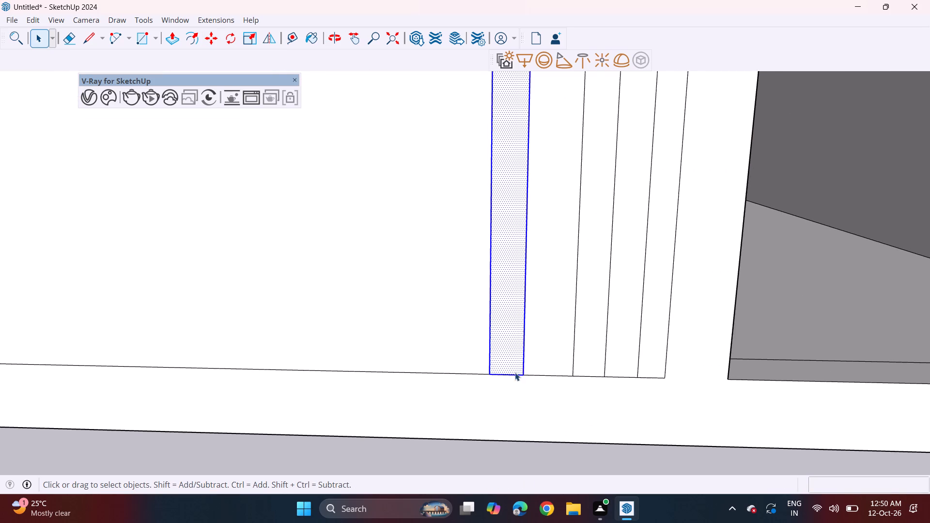
pyautogui.press('m')
pyautogui.click(523, 376)
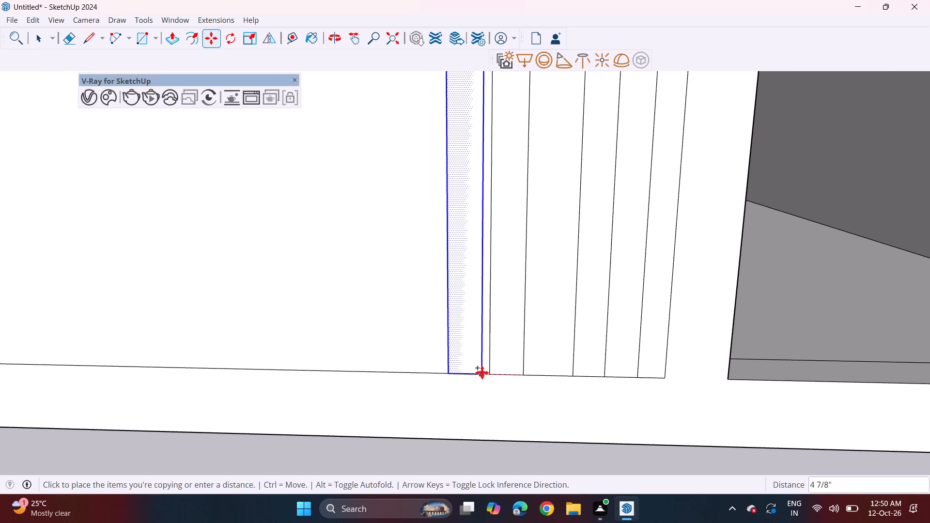
pyautogui.click(481, 371)
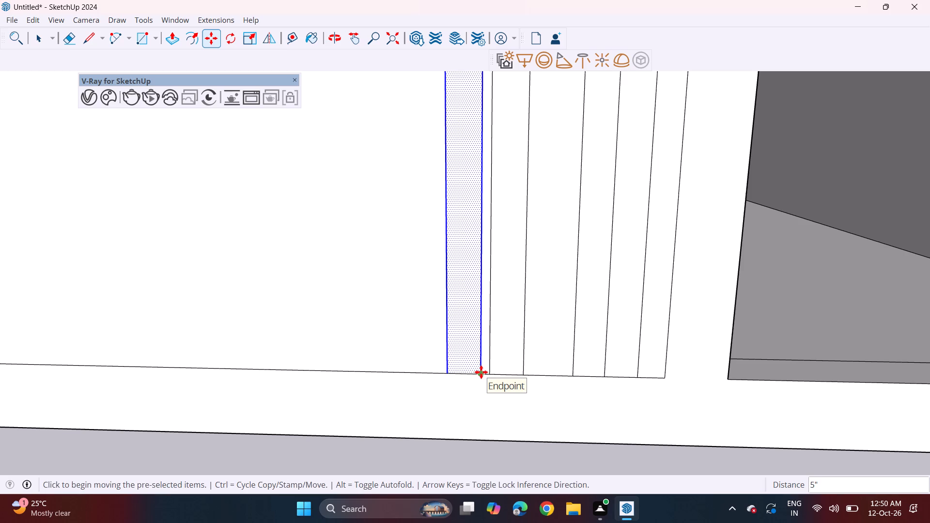
pyautogui.press('Return')
pyautogui.press('Return')
pyautogui.press('Return')
pyautogui.press('Return')
pyautogui.press('Return')
pyautogui.press('Return')
pyautogui.press('Return')
pyautogui.press('Return')
pyautogui.press('Return')
pyautogui.press('Return')
pyautogui.press('Return')
pyautogui.press('Return')
pyautogui.press('Return')
pyautogui.press('Return')
pyautogui.press('Return')
pyautogui.press('Return')
pyautogui.press('Return')
pyautogui.press('8')
pyautogui.press('BackSpace')
pyautogui.hotkey('shift', '(')
pyautogui.press('BackSpace')
pyautogui.hotkey('shift', '*')
pyautogui.press('5')
pyautogui.press('Return')
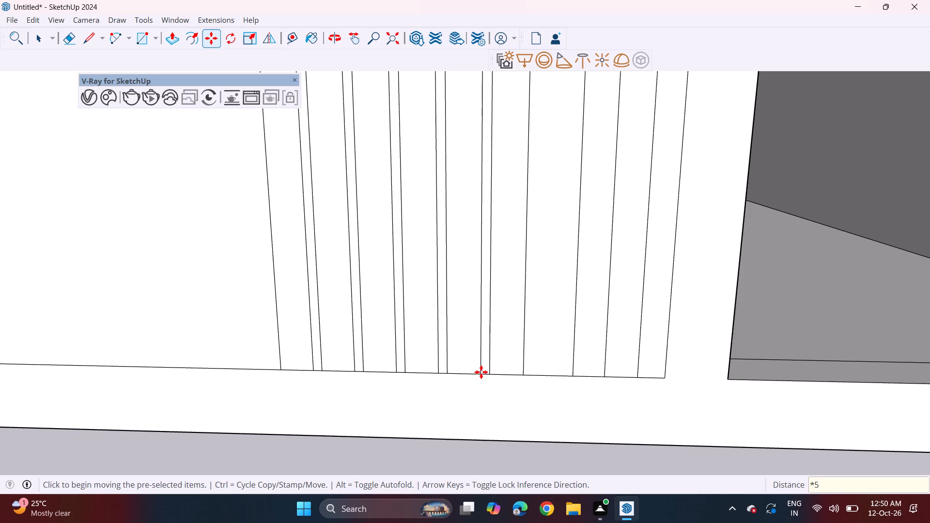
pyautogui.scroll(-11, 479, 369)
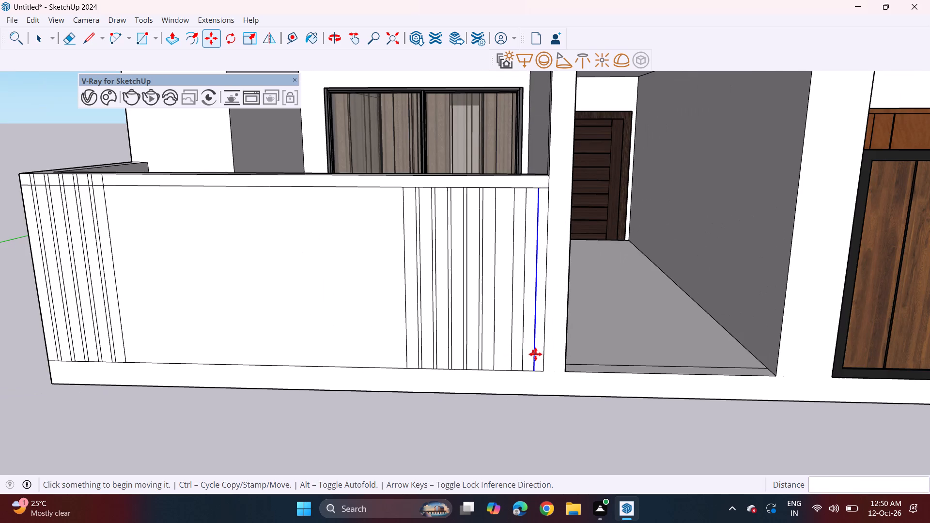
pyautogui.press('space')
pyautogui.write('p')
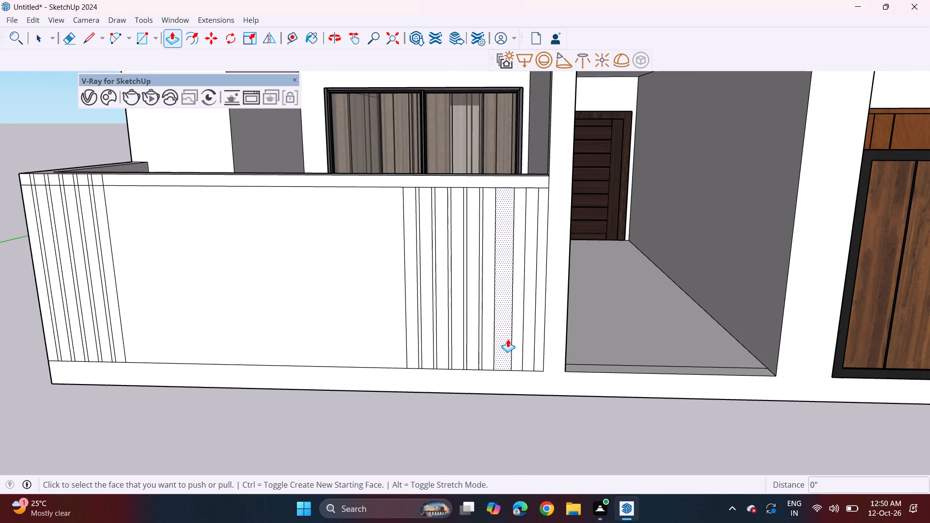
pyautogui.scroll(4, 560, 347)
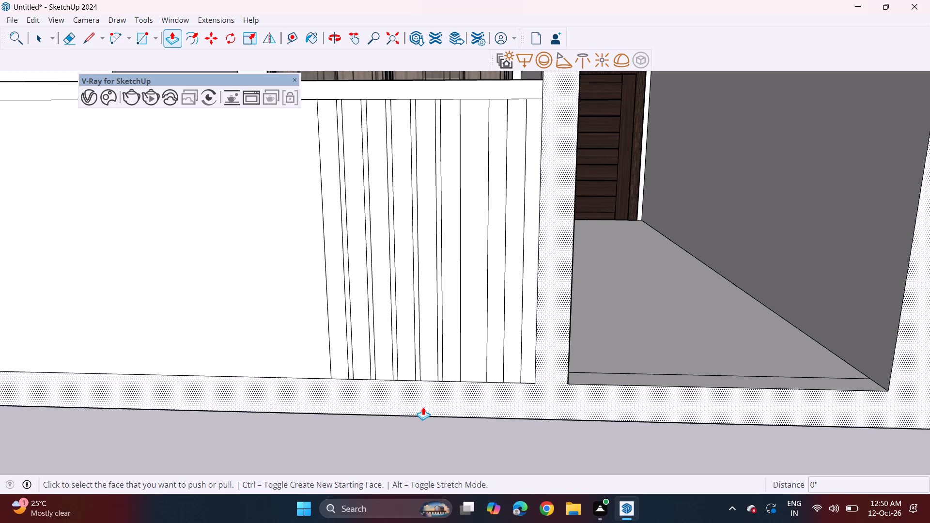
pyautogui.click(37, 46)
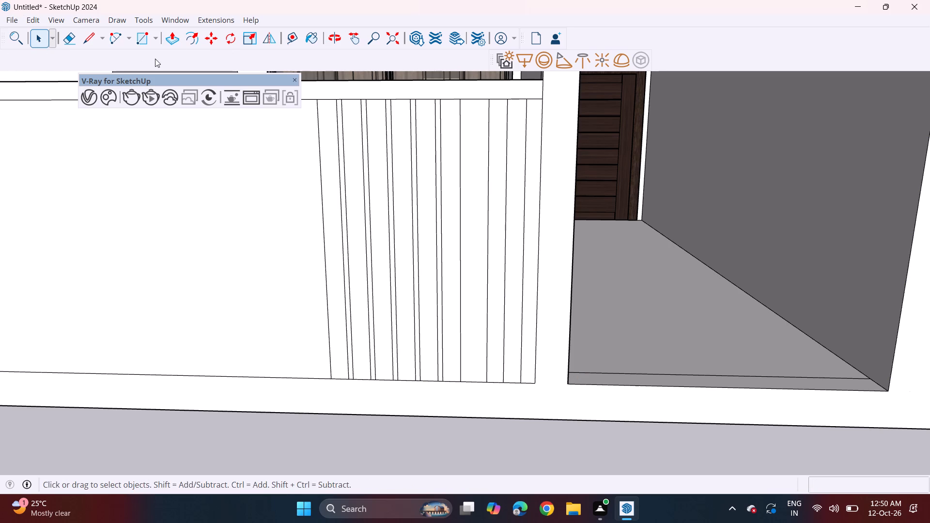
# Extend the base line about 7 3/16" from the innermost strip's bottom corner to the entrance opening's near bottom corner.
pyautogui.click(90, 38)
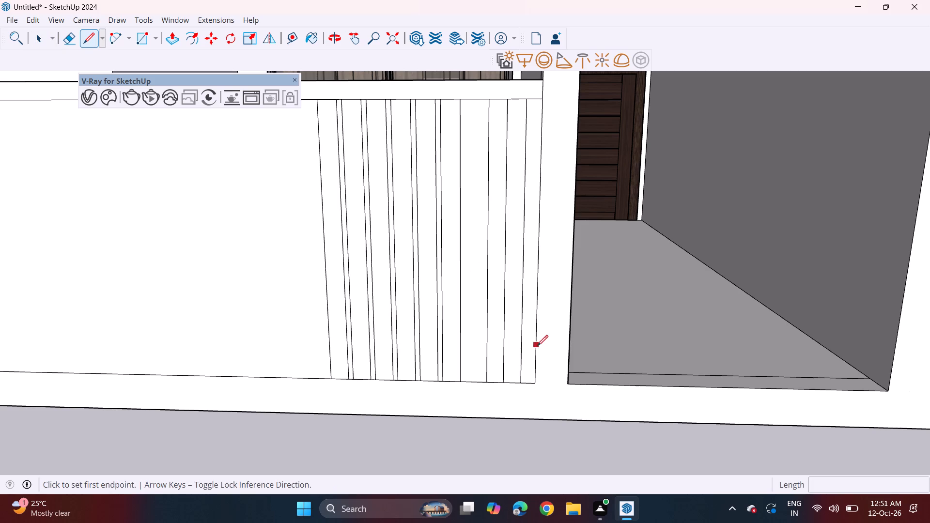
pyautogui.moveTo(538, 382); pyautogui.dragTo(549, 385)
pyautogui.click(569, 383)
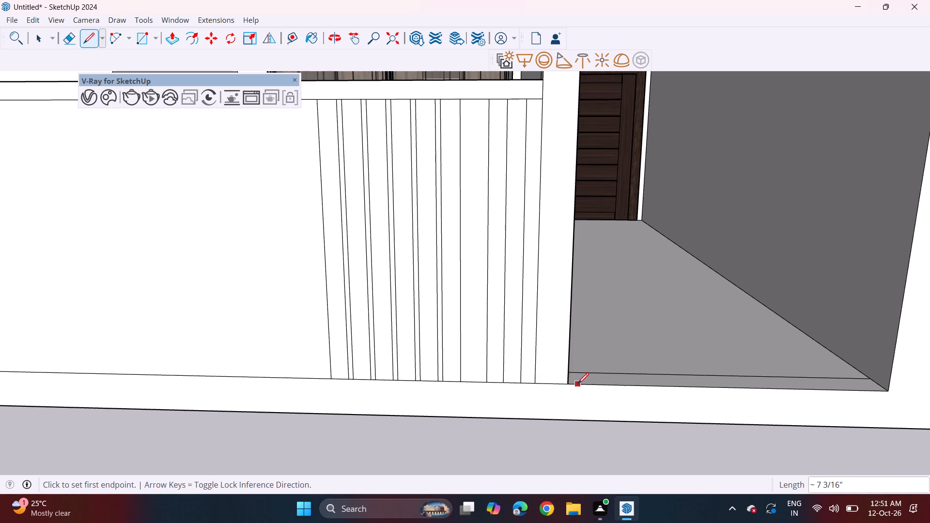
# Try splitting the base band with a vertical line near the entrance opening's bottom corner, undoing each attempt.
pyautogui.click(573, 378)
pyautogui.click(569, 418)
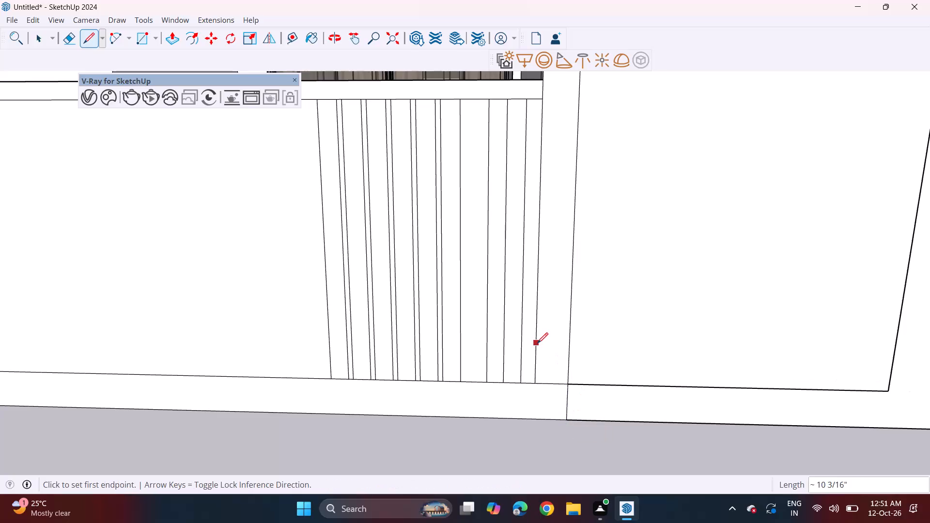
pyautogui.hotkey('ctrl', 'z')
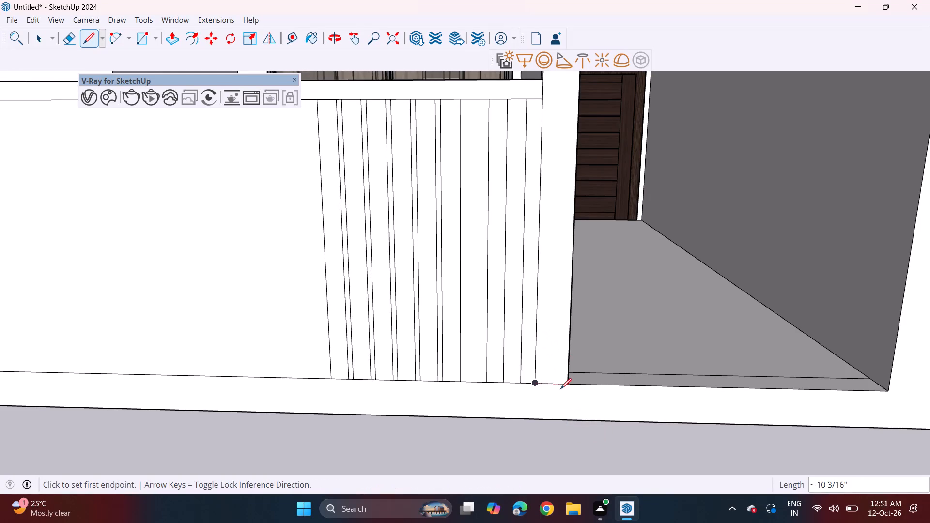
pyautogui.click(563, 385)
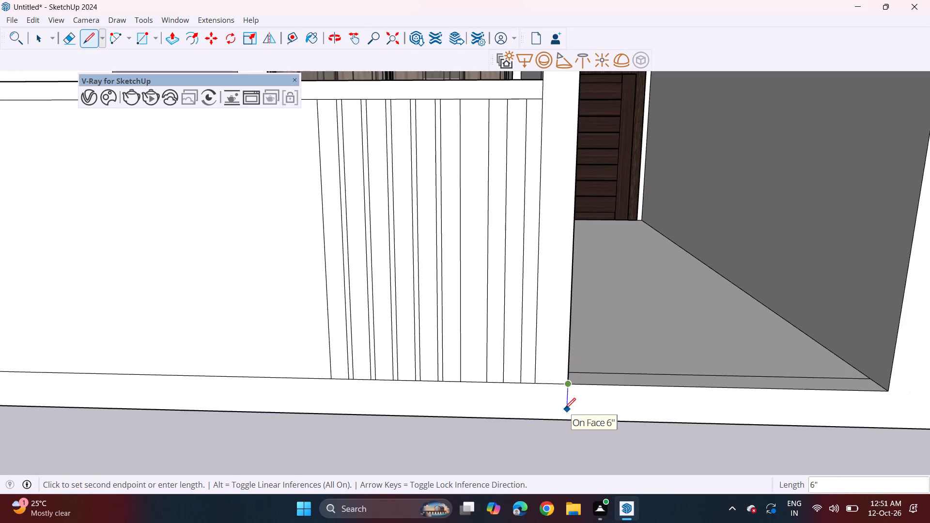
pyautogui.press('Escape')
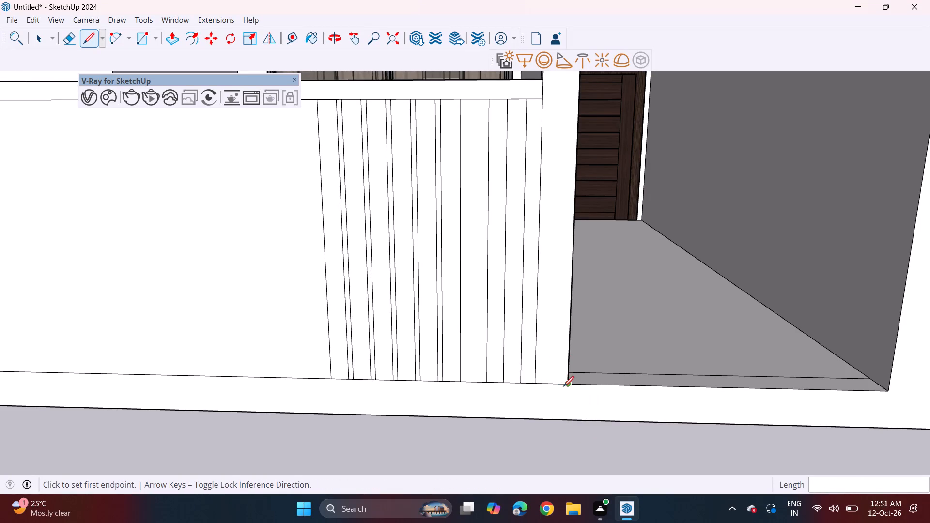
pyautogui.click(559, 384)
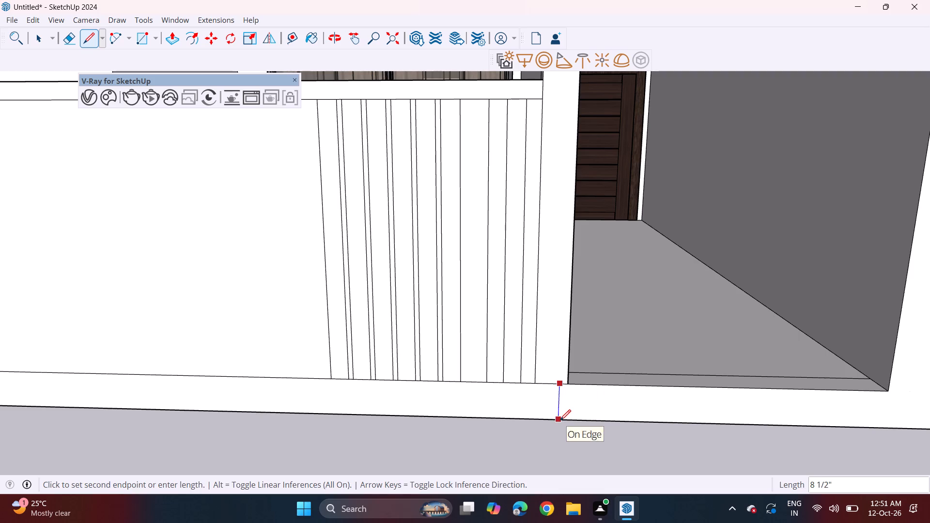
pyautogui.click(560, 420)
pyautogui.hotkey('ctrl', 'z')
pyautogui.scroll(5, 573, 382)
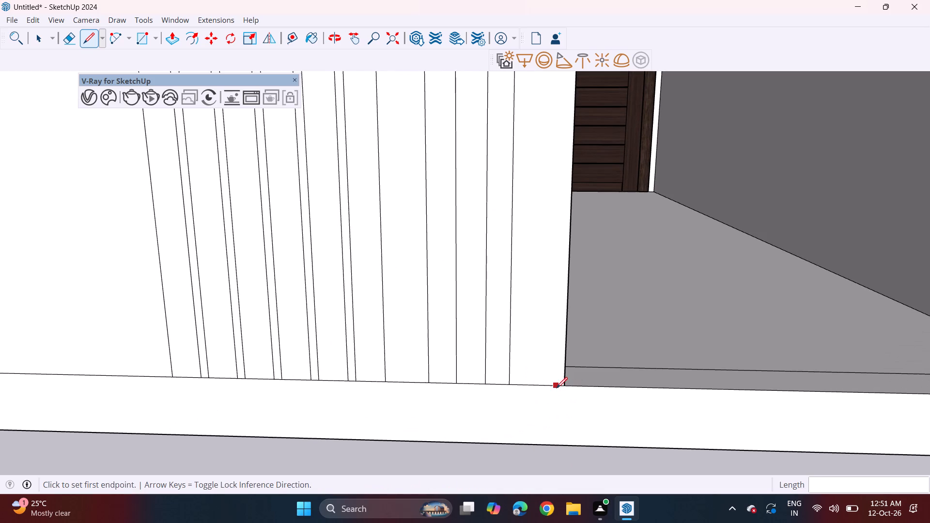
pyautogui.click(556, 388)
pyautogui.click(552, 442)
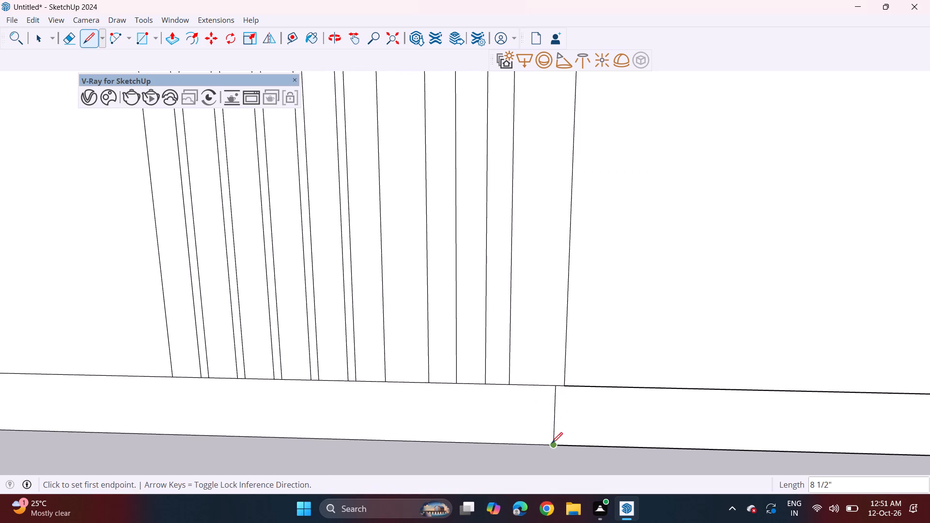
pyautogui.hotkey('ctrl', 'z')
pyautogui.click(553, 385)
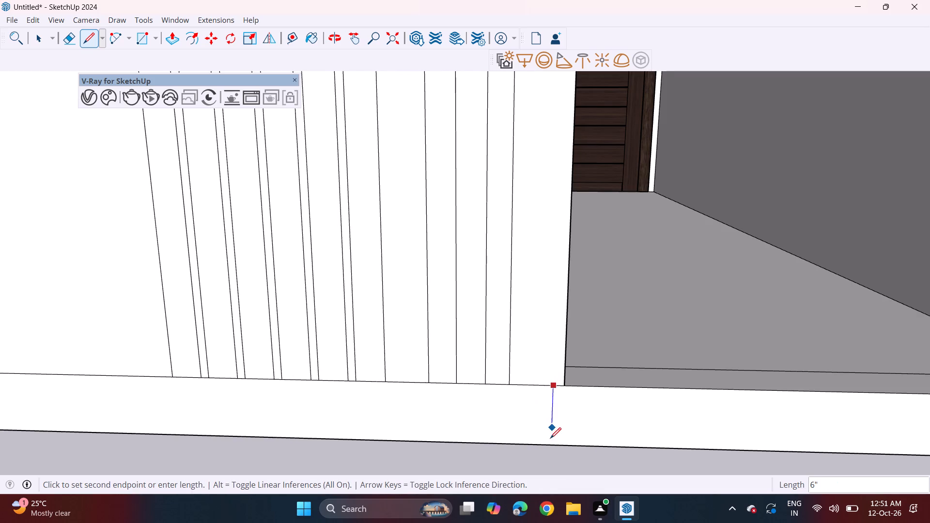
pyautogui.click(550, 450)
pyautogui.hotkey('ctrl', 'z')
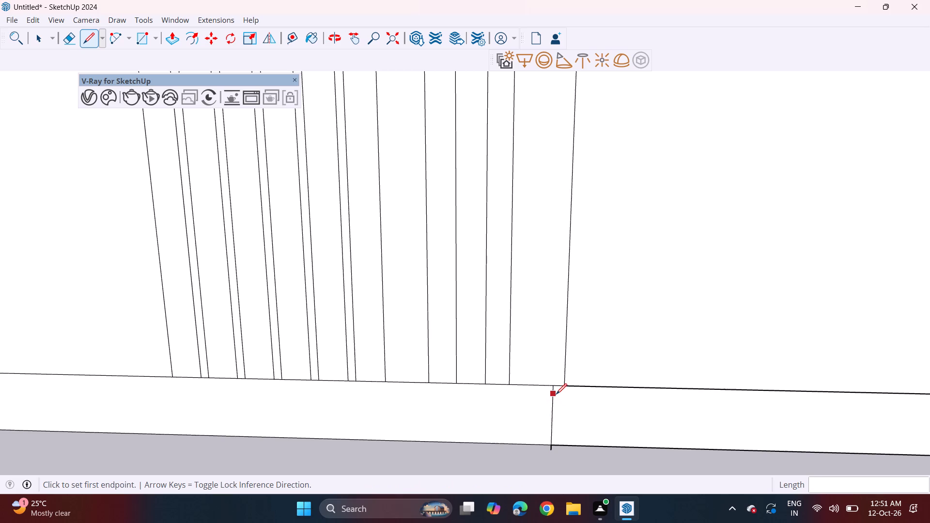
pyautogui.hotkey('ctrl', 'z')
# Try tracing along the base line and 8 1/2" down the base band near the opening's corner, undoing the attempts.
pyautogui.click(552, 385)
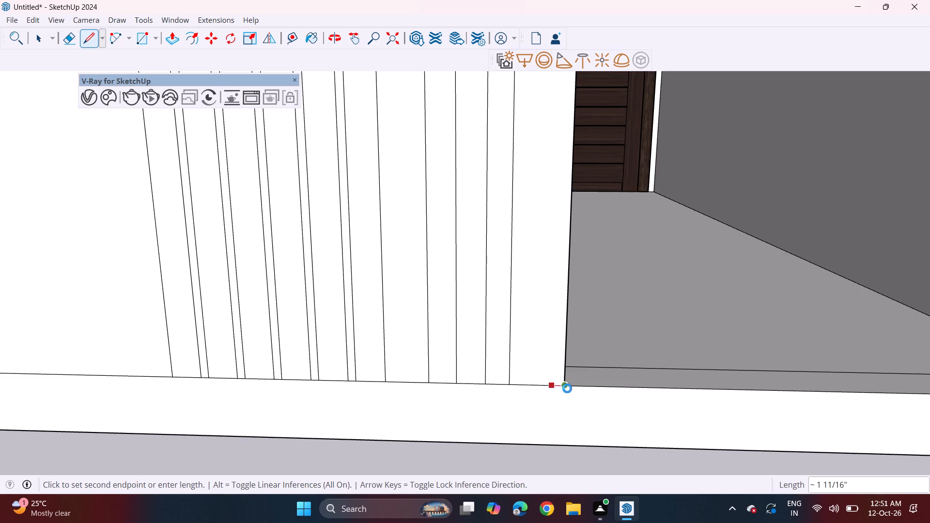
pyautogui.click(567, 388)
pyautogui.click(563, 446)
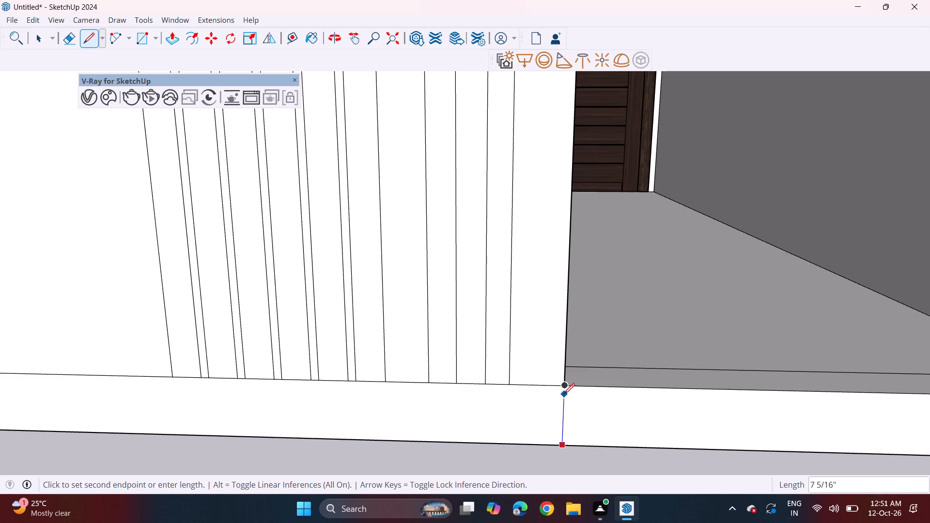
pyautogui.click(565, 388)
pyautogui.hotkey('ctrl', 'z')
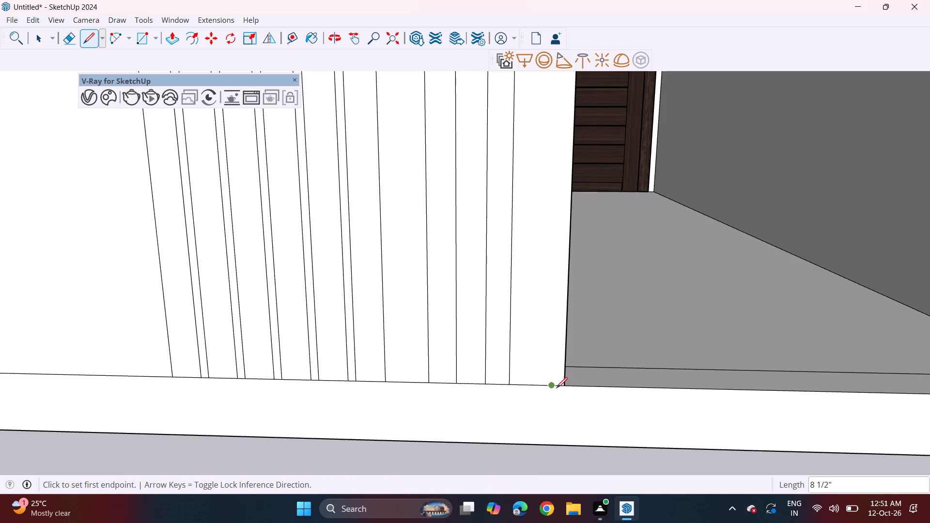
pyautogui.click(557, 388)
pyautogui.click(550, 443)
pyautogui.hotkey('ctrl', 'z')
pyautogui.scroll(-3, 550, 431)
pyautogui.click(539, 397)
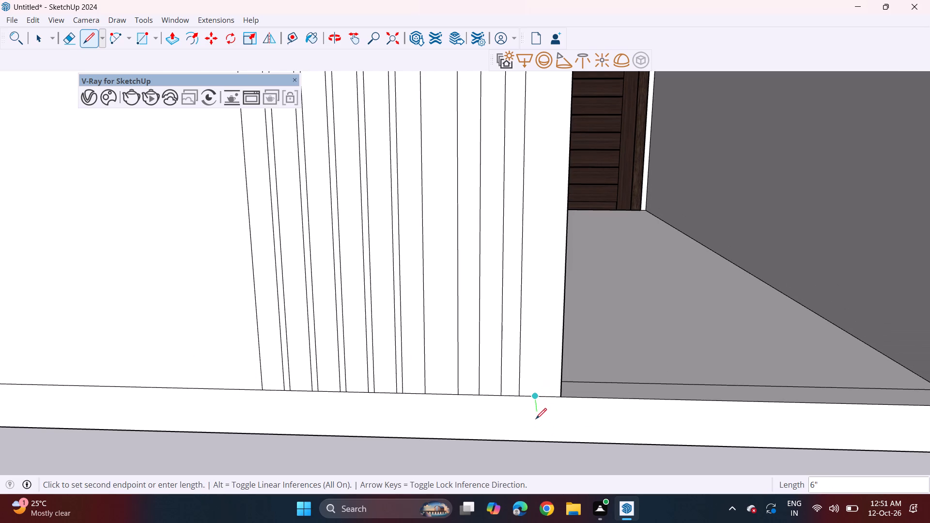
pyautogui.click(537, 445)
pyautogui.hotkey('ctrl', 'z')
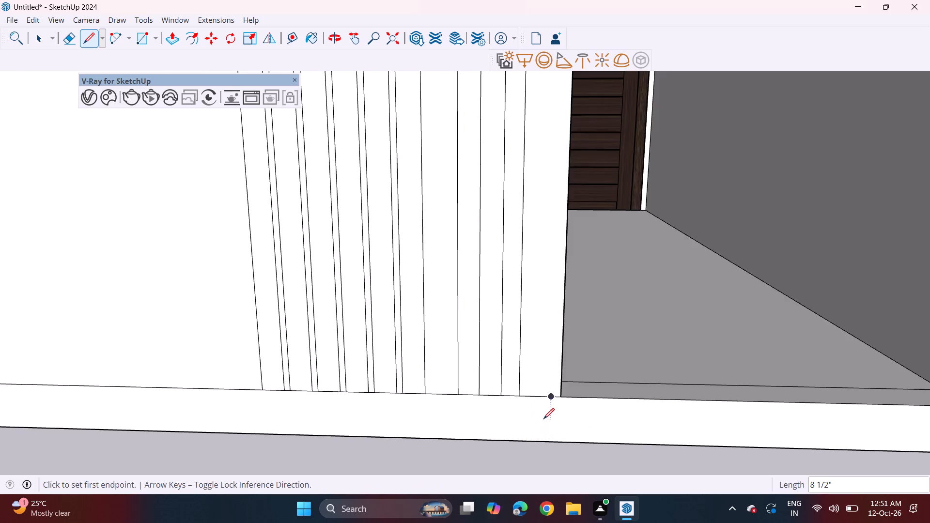
# Draw 8 1/2" vertical lines down the base band from both bottom corners of the entrance opening.
pyautogui.scroll(-10, 543, 419)
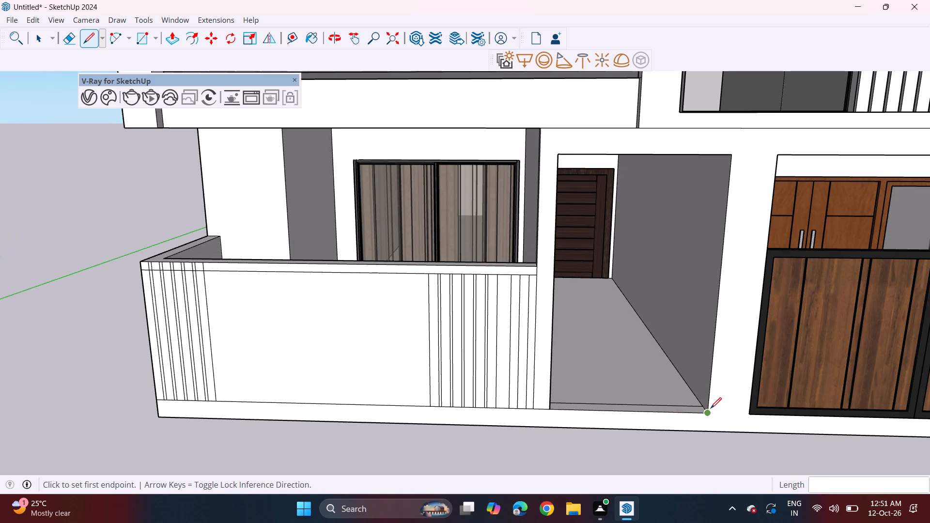
pyautogui.click(711, 408)
pyautogui.click(707, 432)
pyautogui.click(549, 411)
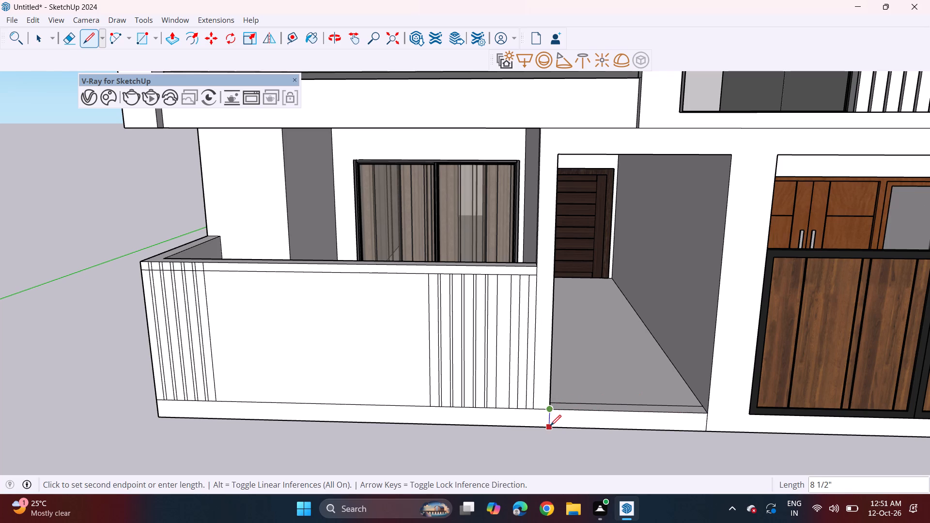
pyautogui.click(550, 426)
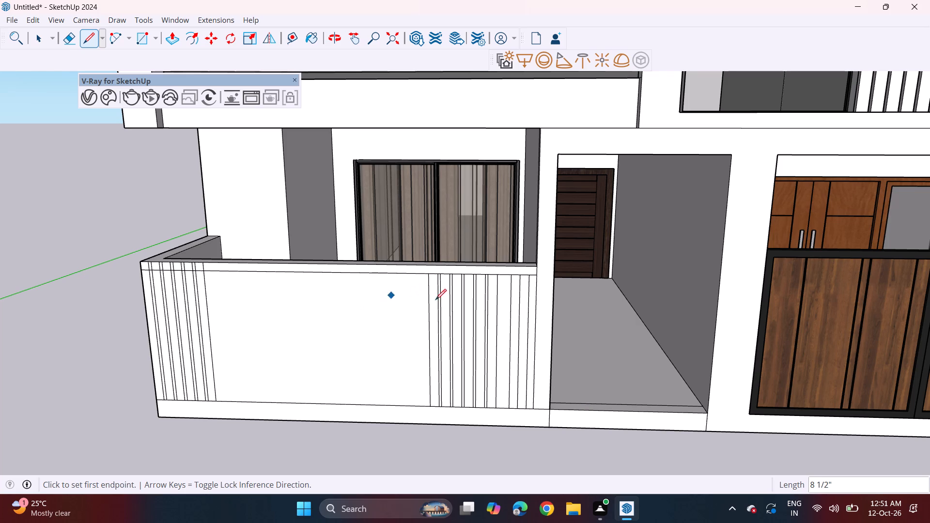
# Erase the vertical strip line segments crossing the porch wall's top band near the outer corner.
pyautogui.click(177, 38)
pyautogui.scroll(3, 172, 259)
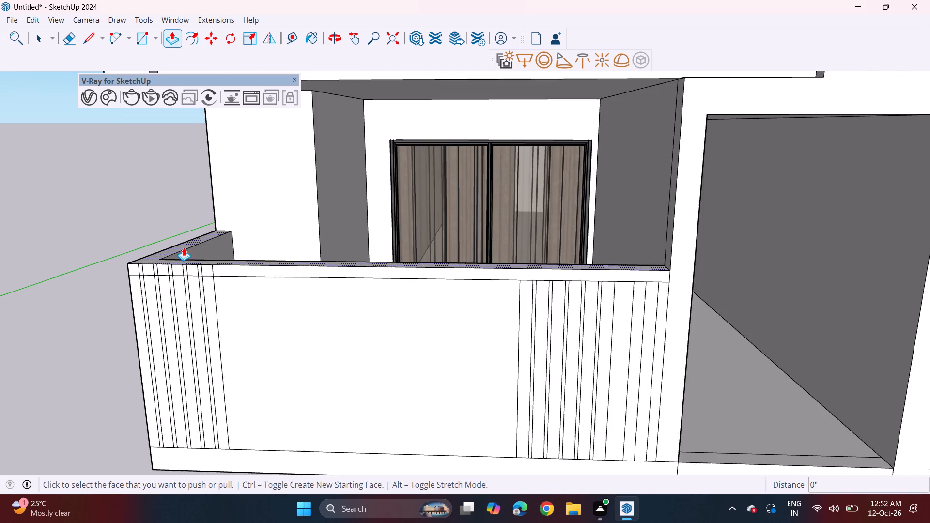
pyautogui.scroll(4, 182, 267)
pyautogui.click(63, 36)
pyautogui.scroll(3, 116, 231)
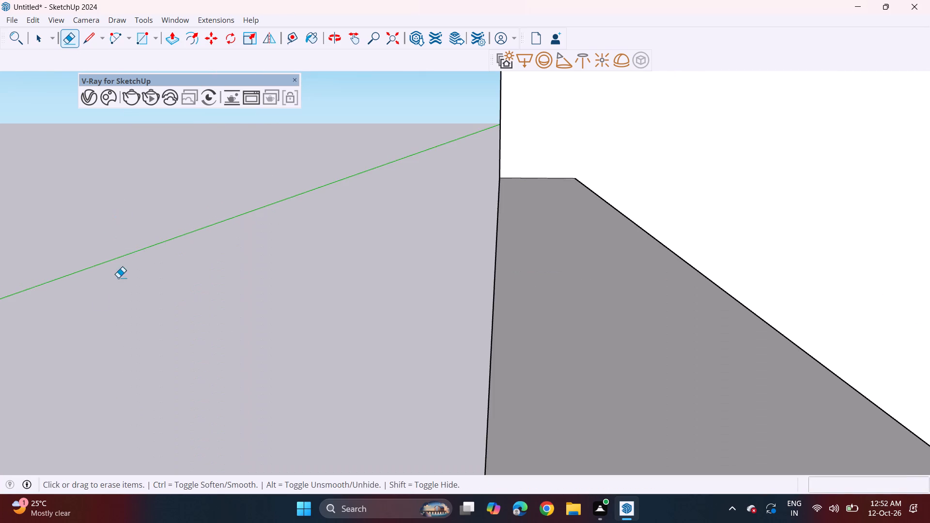
pyautogui.scroll(-4, 101, 317)
pyautogui.moveTo(102, 365); pyautogui.dragTo(195, 371)
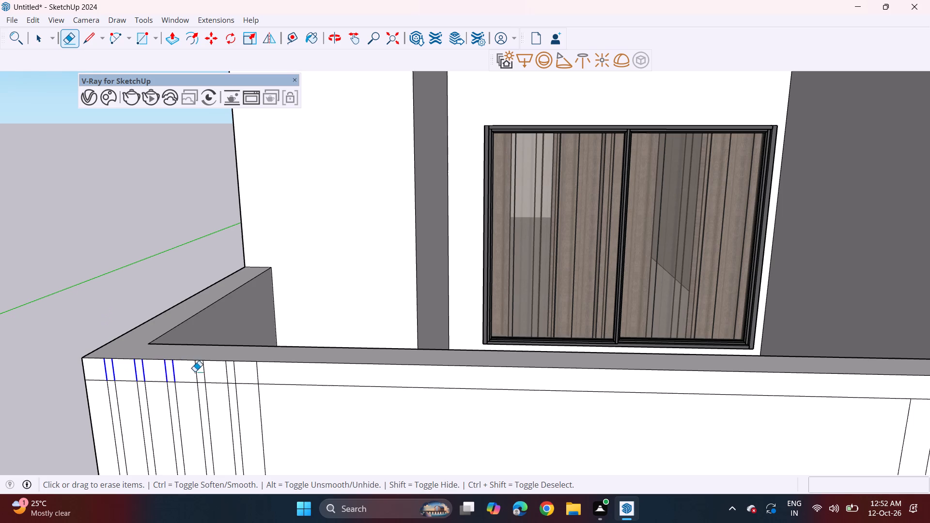
pyautogui.moveTo(195, 371); pyautogui.dragTo(262, 377)
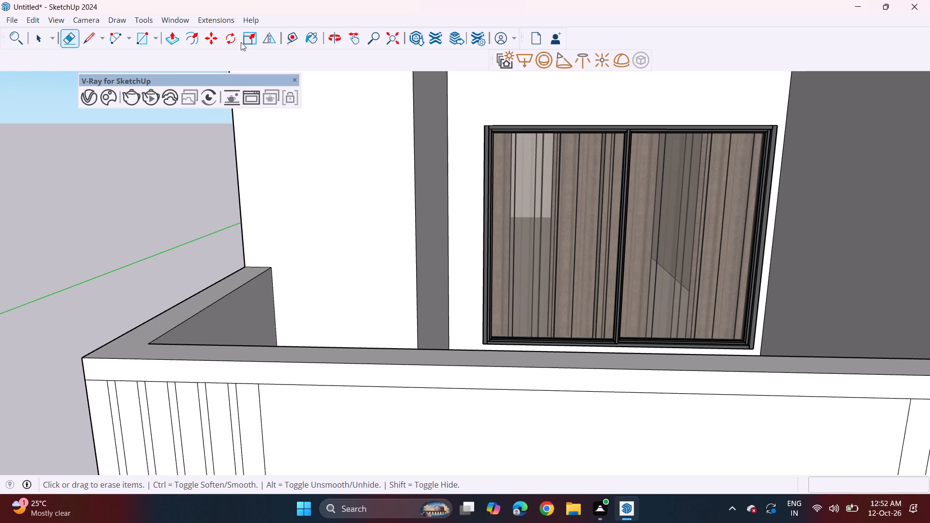
# Pull the porch wall's top band out 15/16".
pyautogui.click(170, 28)
pyautogui.click(171, 378)
pyautogui.click(171, 37)
pyautogui.click(187, 368)
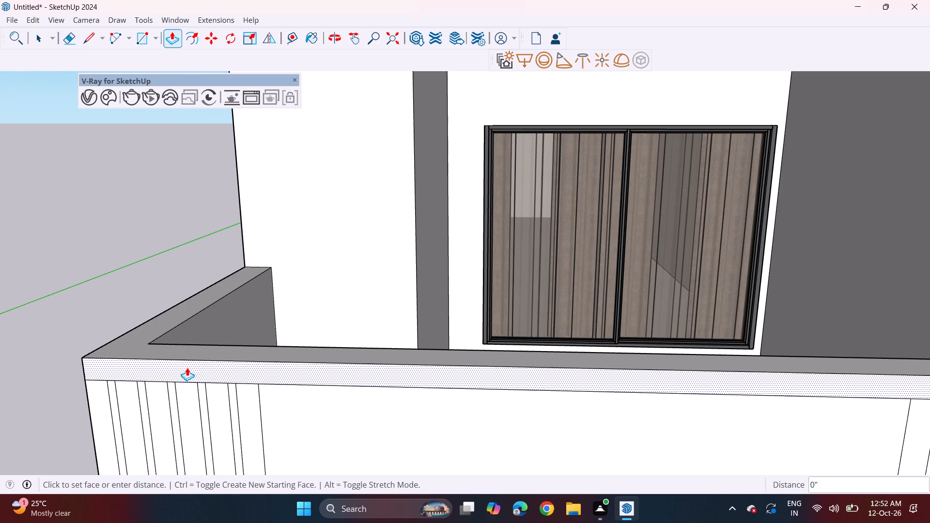
pyautogui.click(183, 370)
# Pull the two alternate strips nearest the entrance pillar out 15/16" from the porch wall.
pyautogui.scroll(-2, 255, 374)
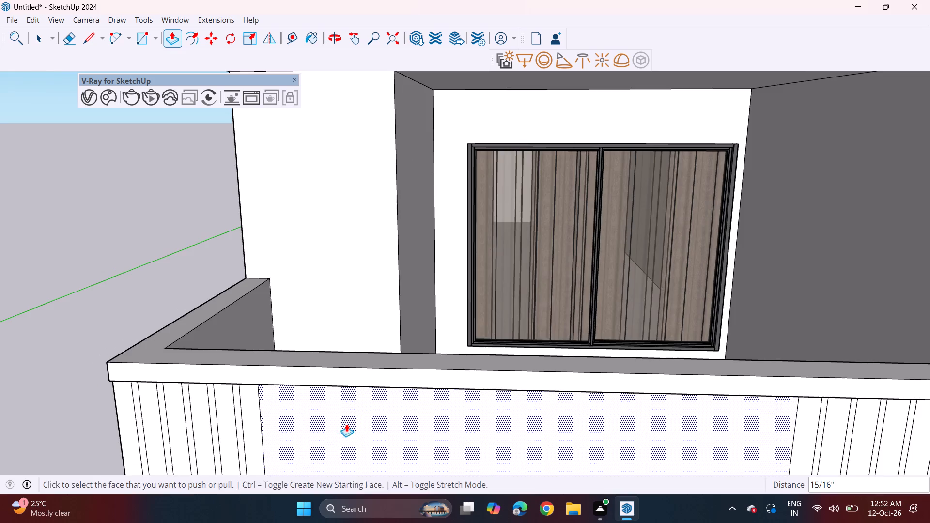
pyautogui.keyDown('shift'); pyautogui.moveTo(345, 422); pyautogui.dragTo(134, 171, button='middle'); pyautogui.keyUp('shift')
pyautogui.keyDown('shift'); pyautogui.moveTo(648, 209); pyautogui.dragTo(402, 198, button='middle'); pyautogui.keyUp('shift')
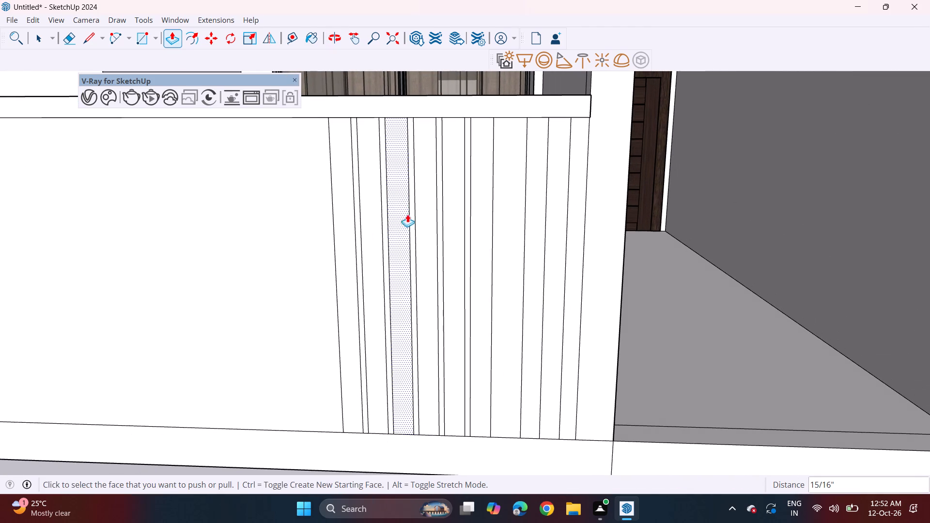
pyautogui.click(573, 324)
pyautogui.click(564, 363)
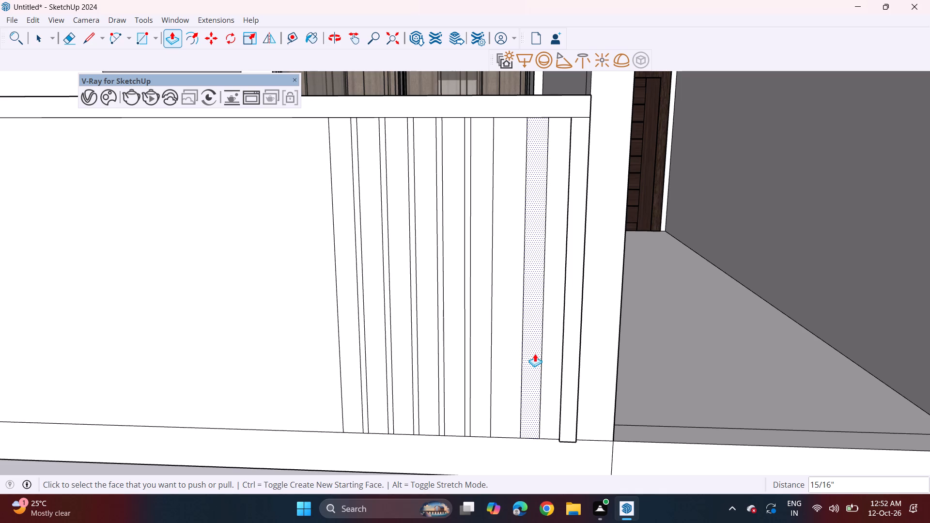
pyautogui.doubleClick(535, 354)
# Pull the third and fourth strips from the entrance pillar out 15/16", level with the strips already raised.
pyautogui.moveTo(504, 359); pyautogui.dragTo(468, 345, button='middle')
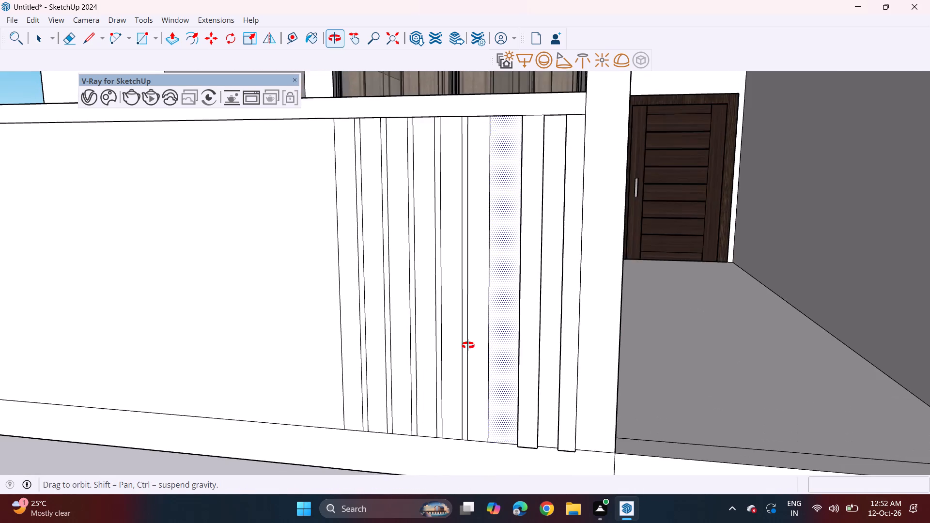
pyautogui.moveTo(468, 345); pyautogui.dragTo(467, 347, button='middle')
pyautogui.doubleClick(480, 356)
pyautogui.tripleClick(449, 355)
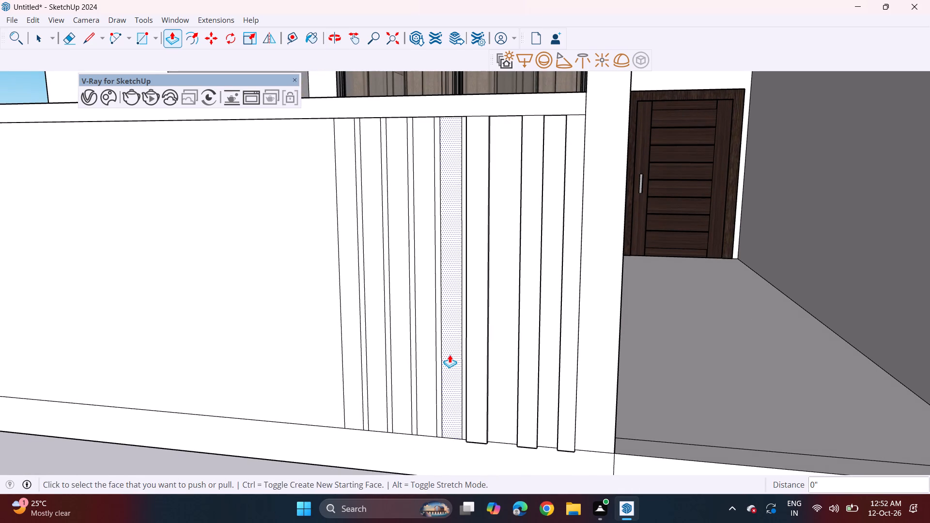
pyautogui.click(481, 355)
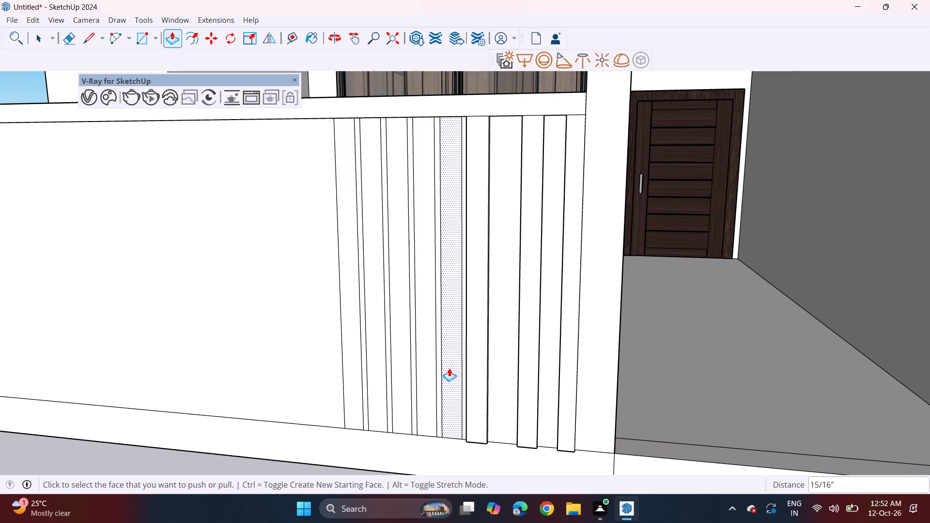
pyautogui.click(449, 368)
pyautogui.click(469, 364)
# Pull the following three strips toward the wall's blank centre panel out 15/16".
pyautogui.doubleClick(430, 359)
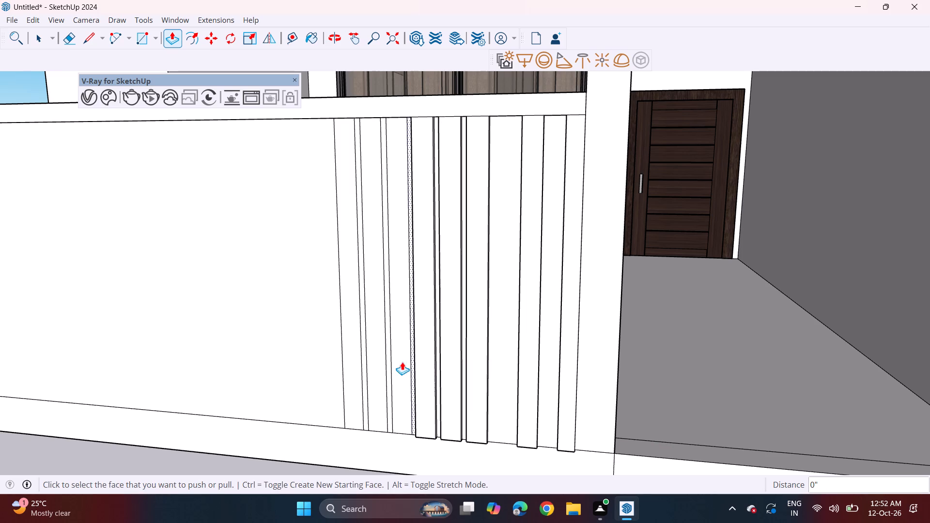
pyautogui.doubleClick(402, 359)
pyautogui.doubleClick(369, 365)
pyautogui.doubleClick(350, 370)
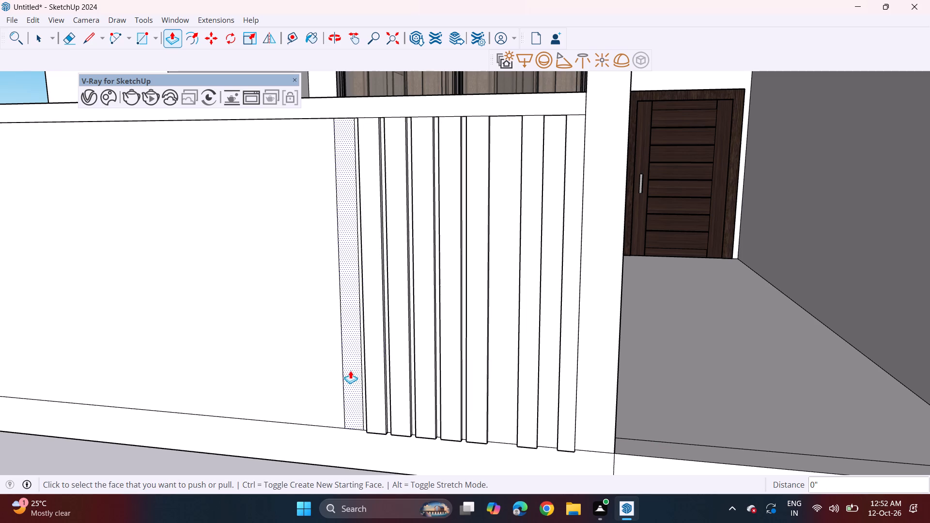
pyautogui.scroll(-2, 354, 378)
pyautogui.moveTo(354, 375); pyautogui.dragTo(380, 324, button='middle')
pyautogui.keyDown('shift'); pyautogui.moveTo(387, 323); pyautogui.dragTo(437, 275, button='middle'); pyautogui.keyUp('shift')
pyautogui.scroll(-2, 437, 277)
pyautogui.moveTo(443, 300); pyautogui.dragTo(443, 308, button='middle')
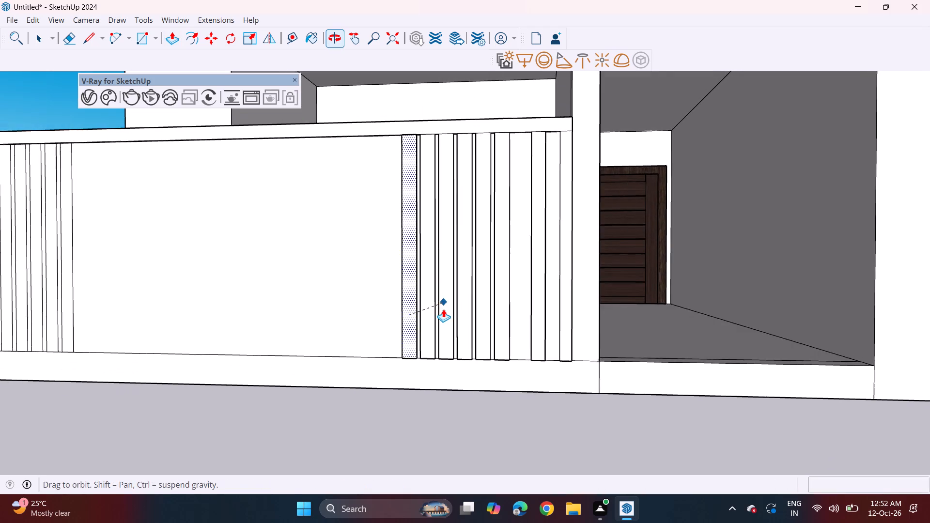
pyautogui.scroll(-3, 443, 309)
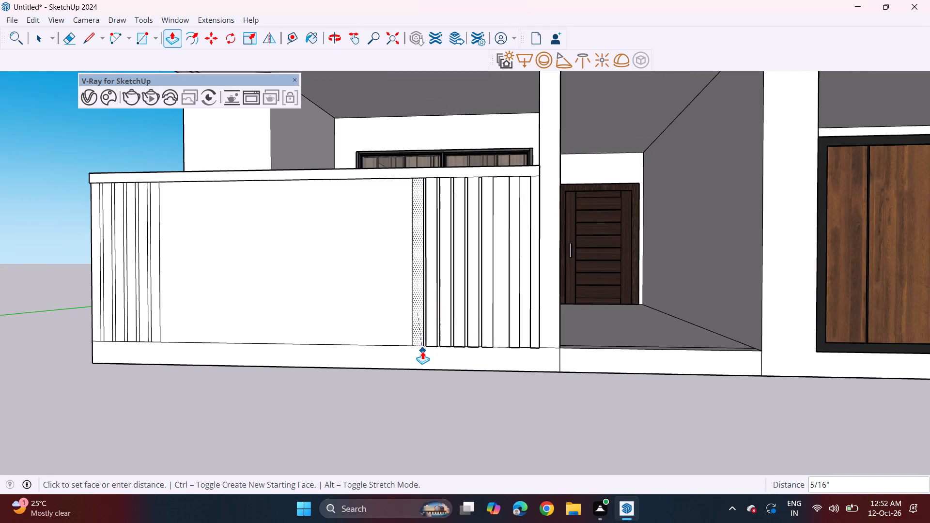
pyautogui.press('Escape')
# Adjust the depth of the porch wall's base band by 5/16" twice, referencing the strip area above it.
pyautogui.click(416, 354)
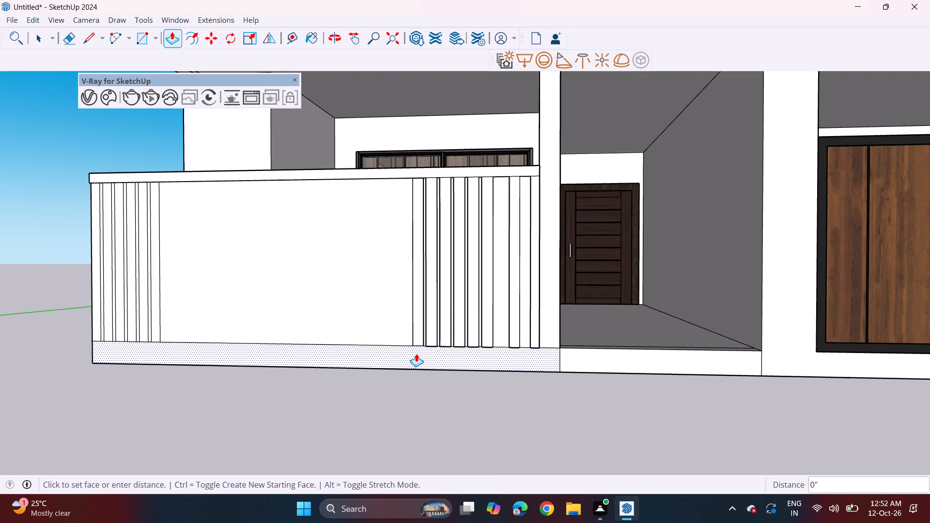
pyautogui.click(419, 318)
pyautogui.moveTo(410, 352); pyautogui.dragTo(433, 384, button='middle')
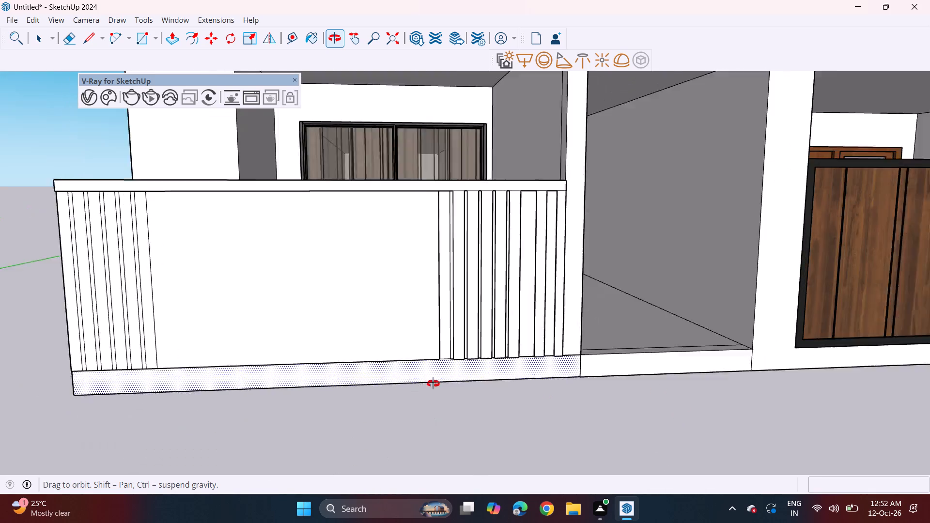
pyautogui.moveTo(433, 384); pyautogui.dragTo(432, 384, button='middle')
pyautogui.click(434, 375)
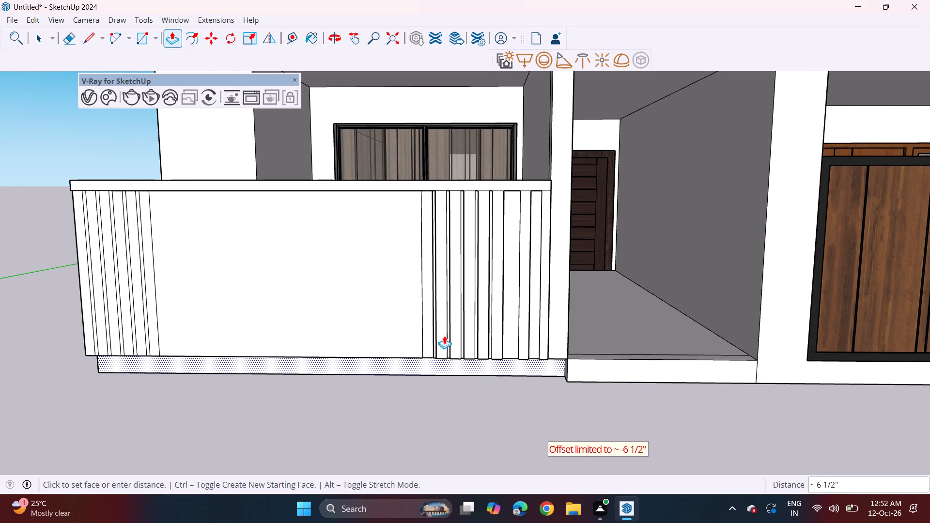
pyautogui.click(445, 310)
# Pull the entrance-side strip bordering the blank centre panel out 15/16", level with its neighbour.
pyautogui.scroll(3, 426, 338)
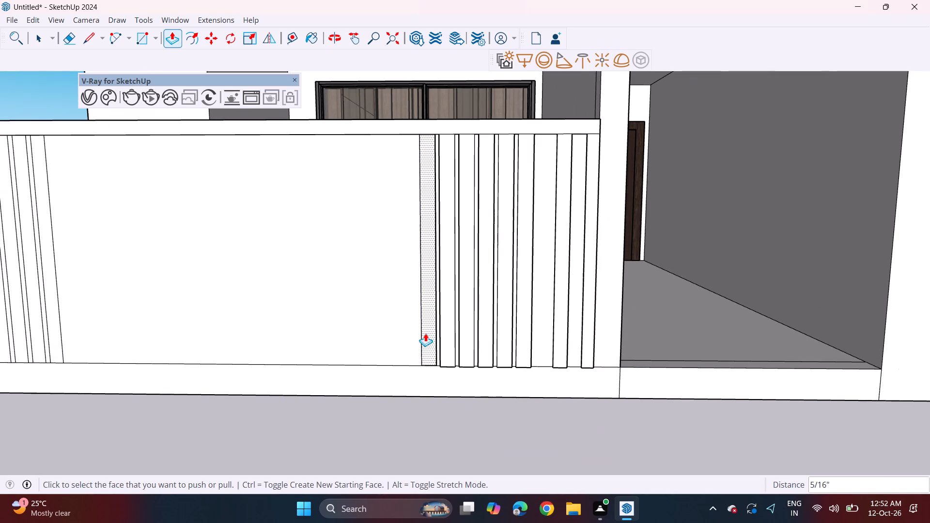
pyautogui.doubleClick(425, 333)
pyautogui.click(430, 341)
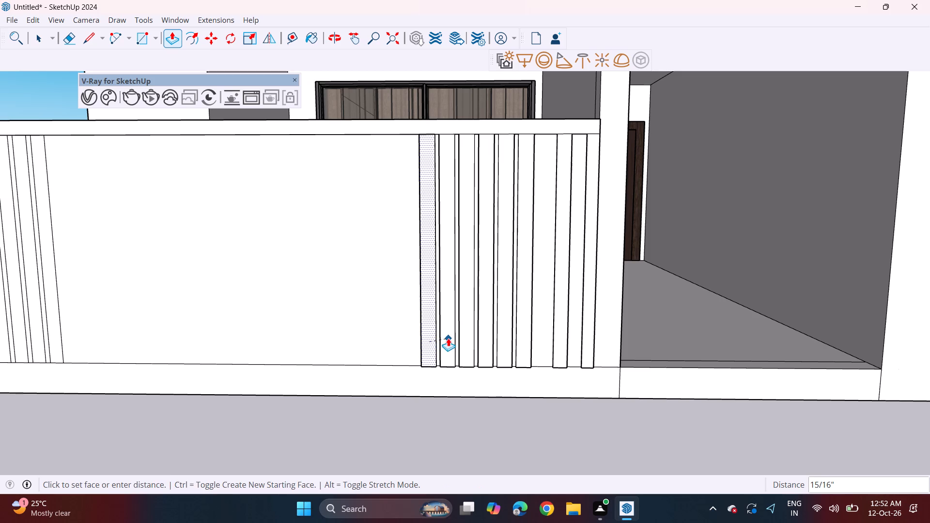
pyautogui.click(448, 338)
# Push/Pull the second, third and fourth strips from the wall's outer corner by 15/16".
pyautogui.keyDown('shift'); pyautogui.moveTo(165, 314); pyautogui.dragTo(588, 342, button='middle'); pyautogui.keyUp('shift')
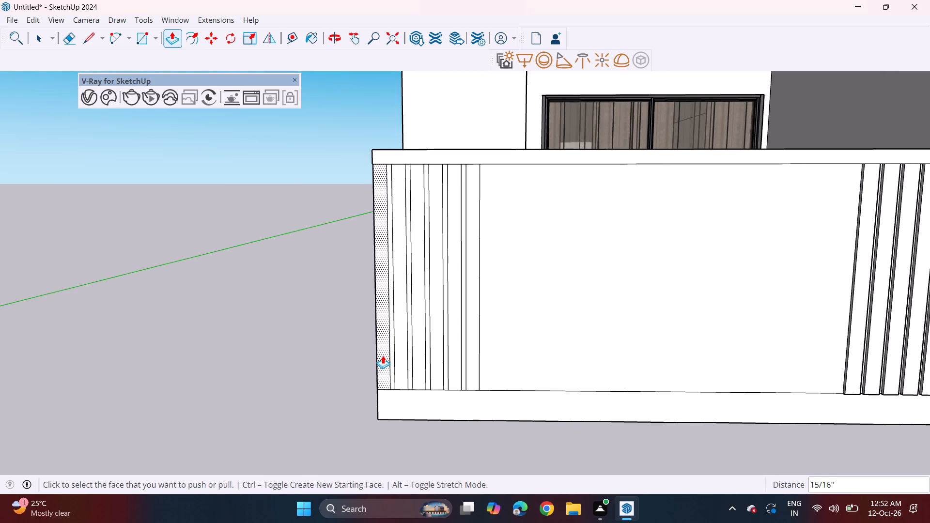
pyautogui.tripleClick(384, 354)
pyautogui.doubleClick(402, 357)
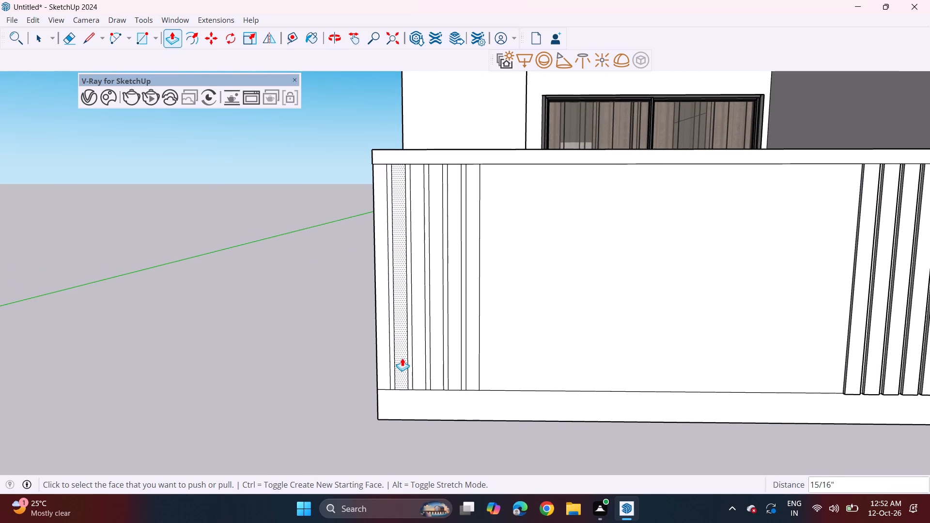
pyautogui.tripleClick(402, 357)
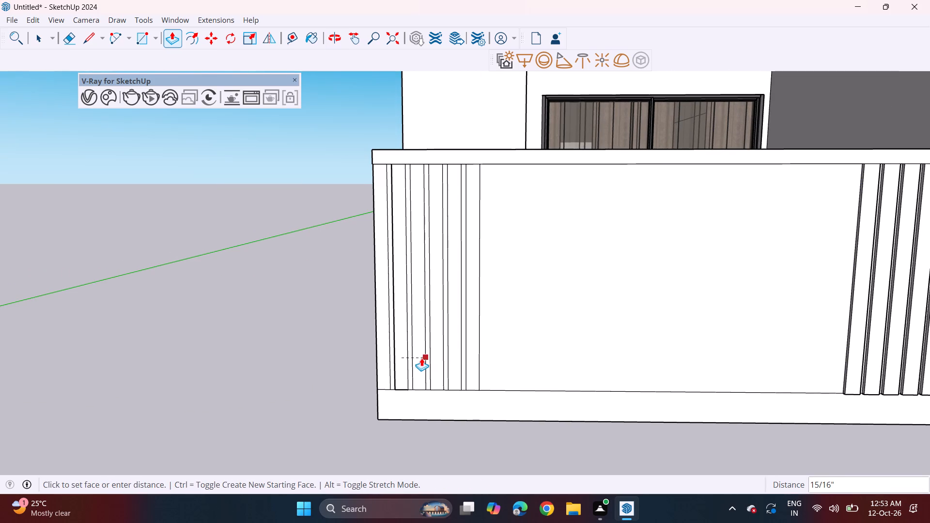
pyautogui.press('Escape')
pyautogui.doubleClick(418, 360)
pyautogui.doubleClick(439, 355)
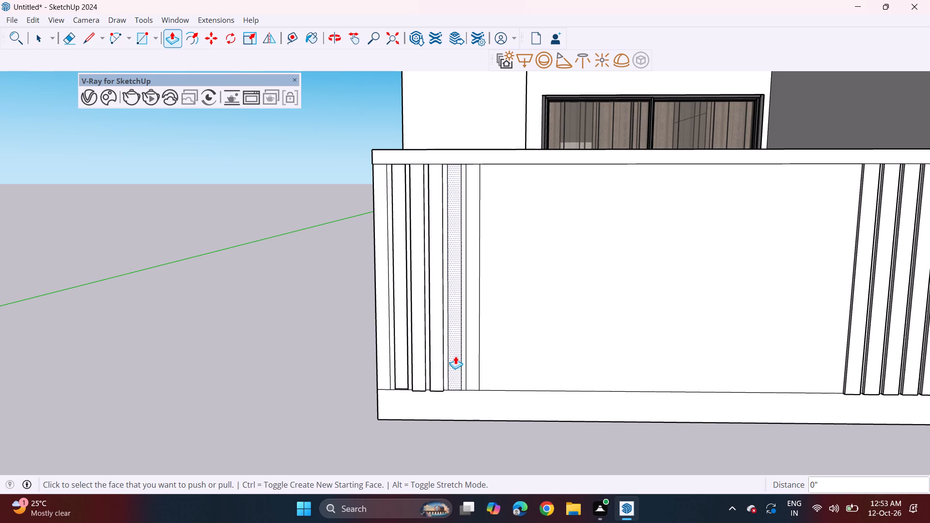
# Pull the fifth, sixth and outermost strips of the outer-corner group out 15/16".
pyautogui.click(458, 353)
pyautogui.click(459, 354)
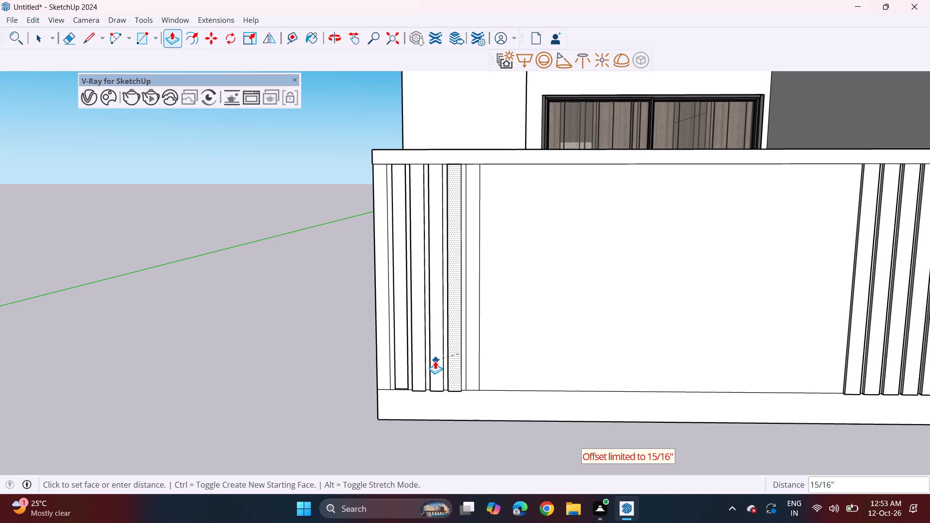
pyautogui.click(434, 359)
pyautogui.doubleClick(476, 352)
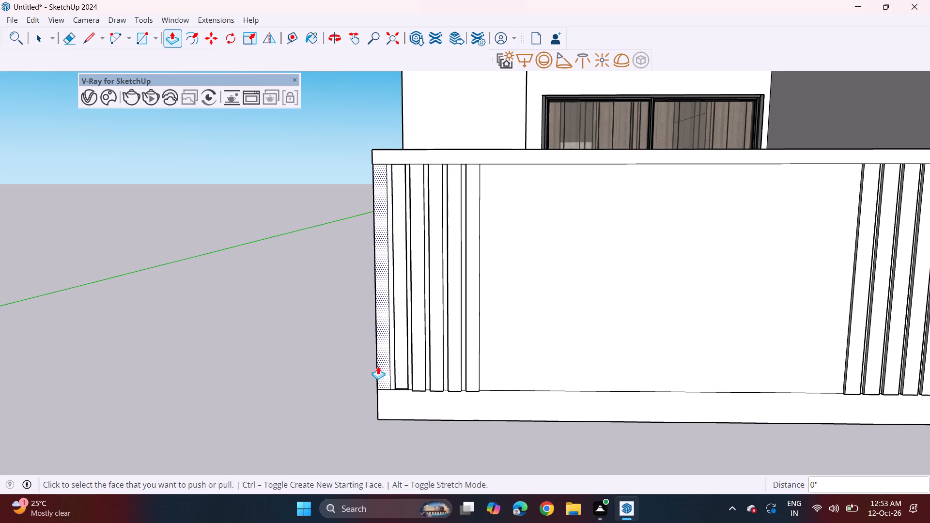
pyautogui.click(385, 365)
pyautogui.click(385, 365)
pyautogui.doubleClick(385, 366)
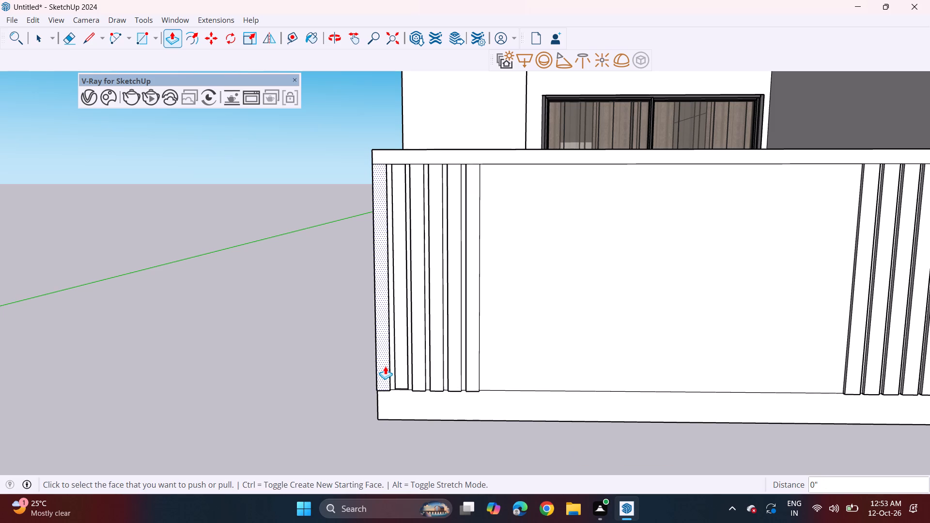
# Pull the second strip from the outer corner out 1 7/8", level with the neighbouring strip faces.
pyautogui.moveTo(480, 364); pyautogui.dragTo(463, 348, button='middle')
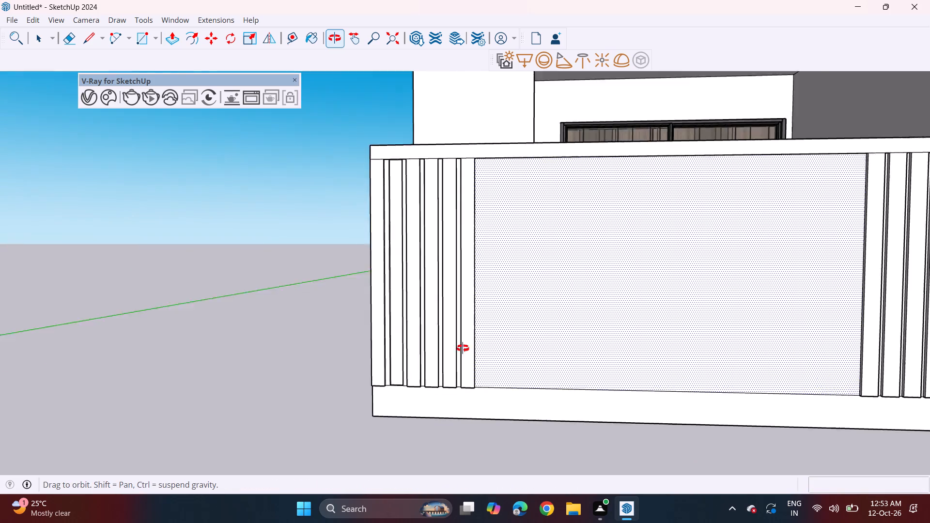
pyautogui.moveTo(463, 348); pyautogui.dragTo(386, 423, button='middle')
pyautogui.scroll(3, 373, 361)
pyautogui.click(390, 365)
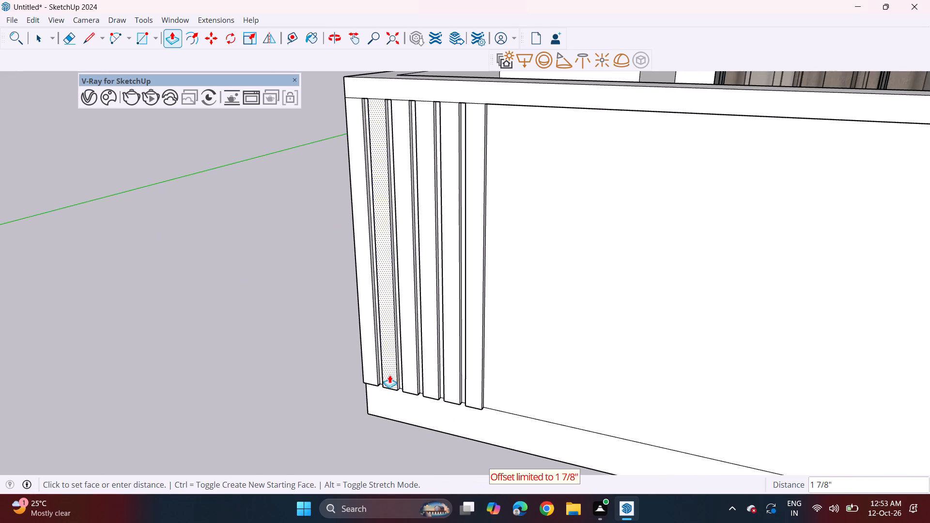
pyautogui.click(372, 370)
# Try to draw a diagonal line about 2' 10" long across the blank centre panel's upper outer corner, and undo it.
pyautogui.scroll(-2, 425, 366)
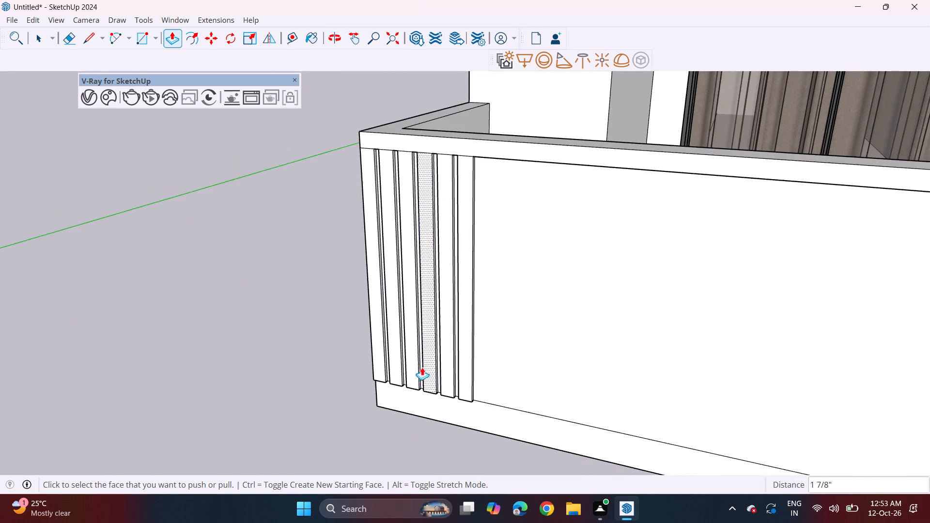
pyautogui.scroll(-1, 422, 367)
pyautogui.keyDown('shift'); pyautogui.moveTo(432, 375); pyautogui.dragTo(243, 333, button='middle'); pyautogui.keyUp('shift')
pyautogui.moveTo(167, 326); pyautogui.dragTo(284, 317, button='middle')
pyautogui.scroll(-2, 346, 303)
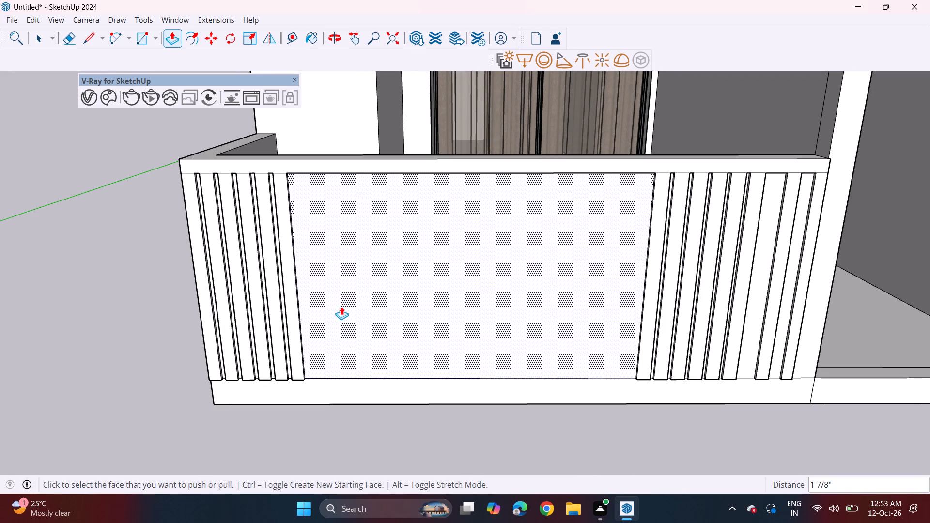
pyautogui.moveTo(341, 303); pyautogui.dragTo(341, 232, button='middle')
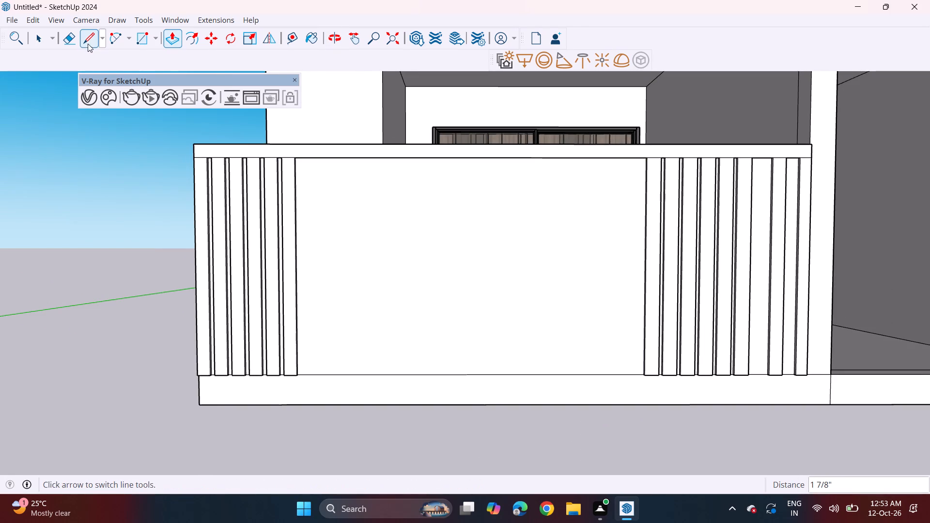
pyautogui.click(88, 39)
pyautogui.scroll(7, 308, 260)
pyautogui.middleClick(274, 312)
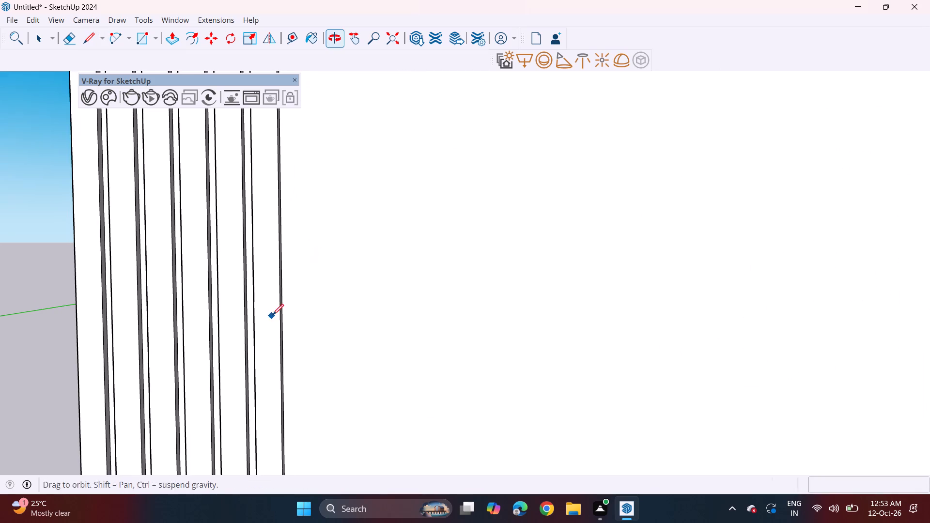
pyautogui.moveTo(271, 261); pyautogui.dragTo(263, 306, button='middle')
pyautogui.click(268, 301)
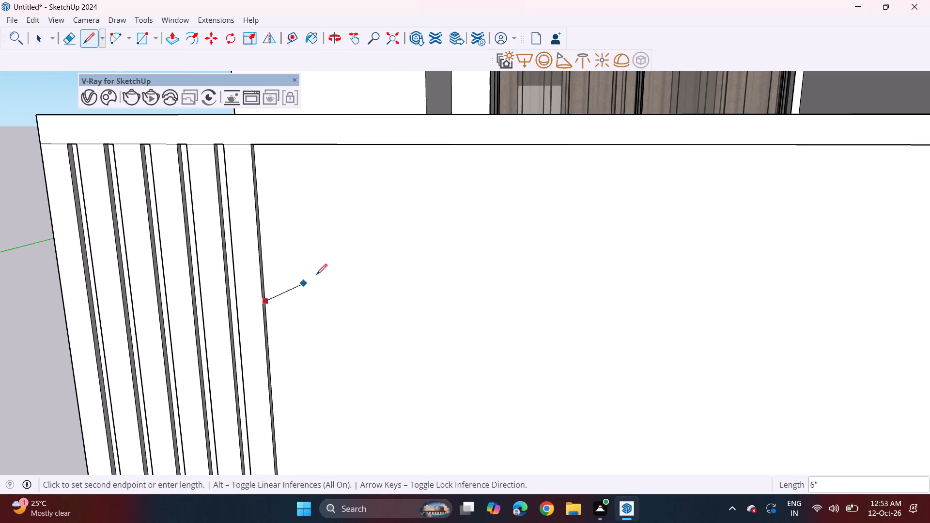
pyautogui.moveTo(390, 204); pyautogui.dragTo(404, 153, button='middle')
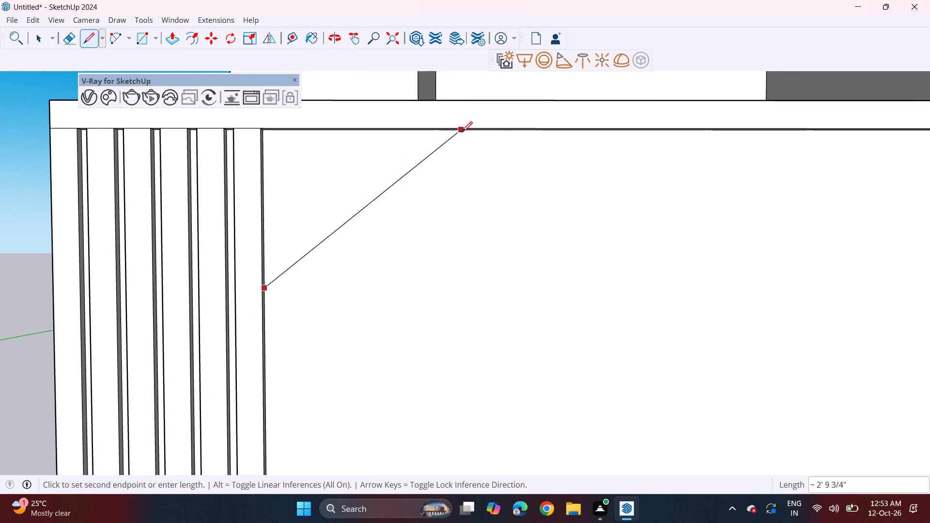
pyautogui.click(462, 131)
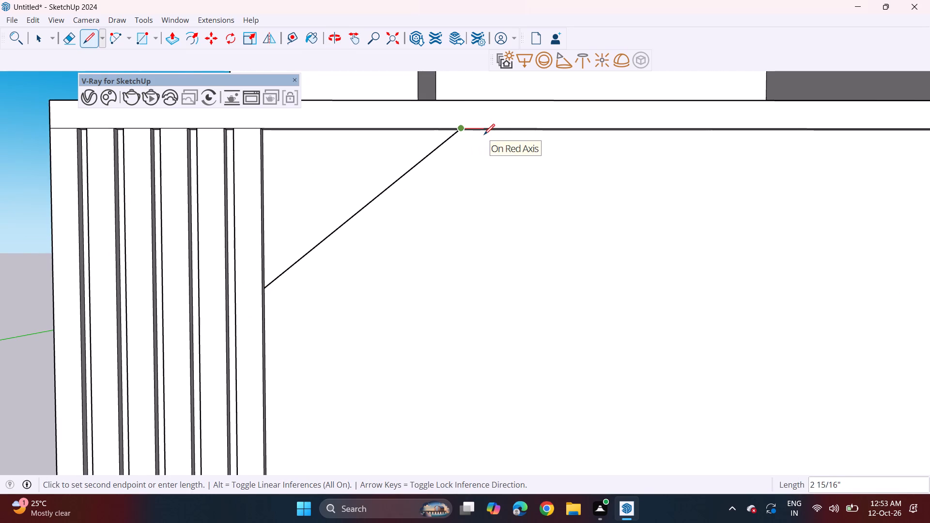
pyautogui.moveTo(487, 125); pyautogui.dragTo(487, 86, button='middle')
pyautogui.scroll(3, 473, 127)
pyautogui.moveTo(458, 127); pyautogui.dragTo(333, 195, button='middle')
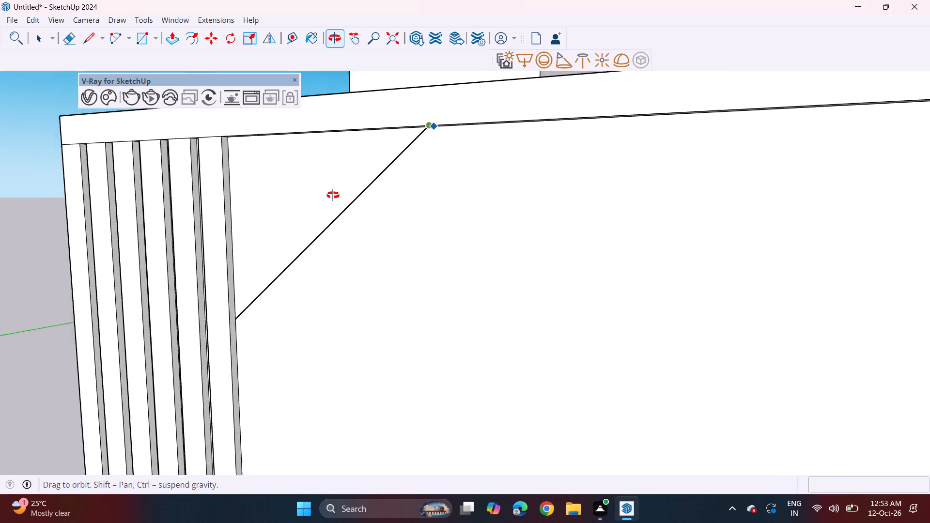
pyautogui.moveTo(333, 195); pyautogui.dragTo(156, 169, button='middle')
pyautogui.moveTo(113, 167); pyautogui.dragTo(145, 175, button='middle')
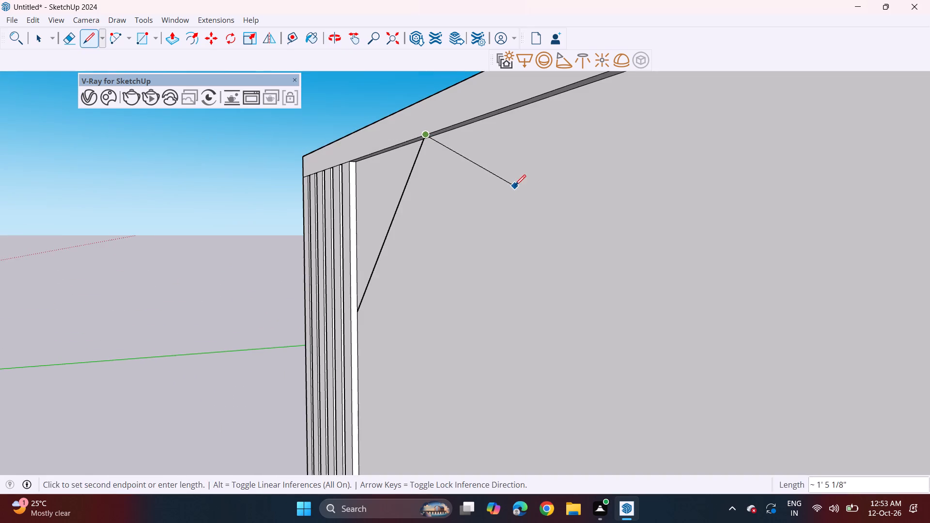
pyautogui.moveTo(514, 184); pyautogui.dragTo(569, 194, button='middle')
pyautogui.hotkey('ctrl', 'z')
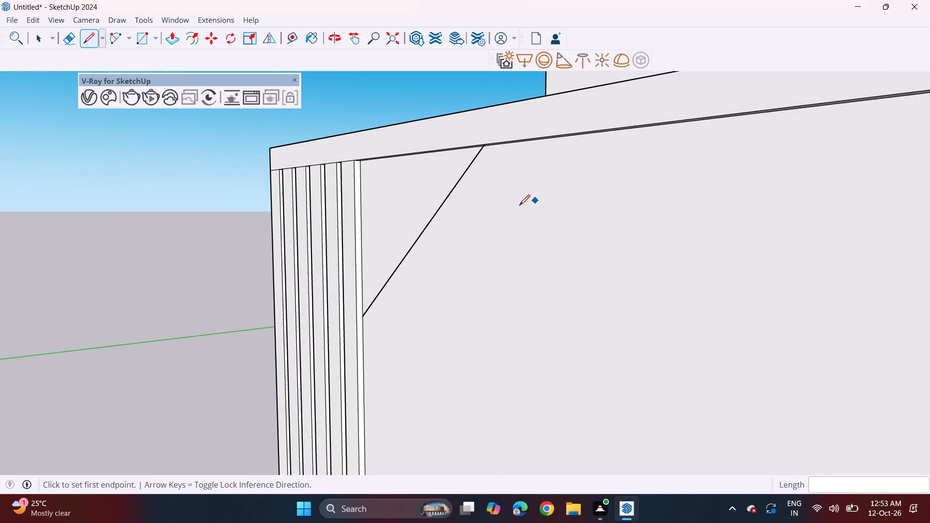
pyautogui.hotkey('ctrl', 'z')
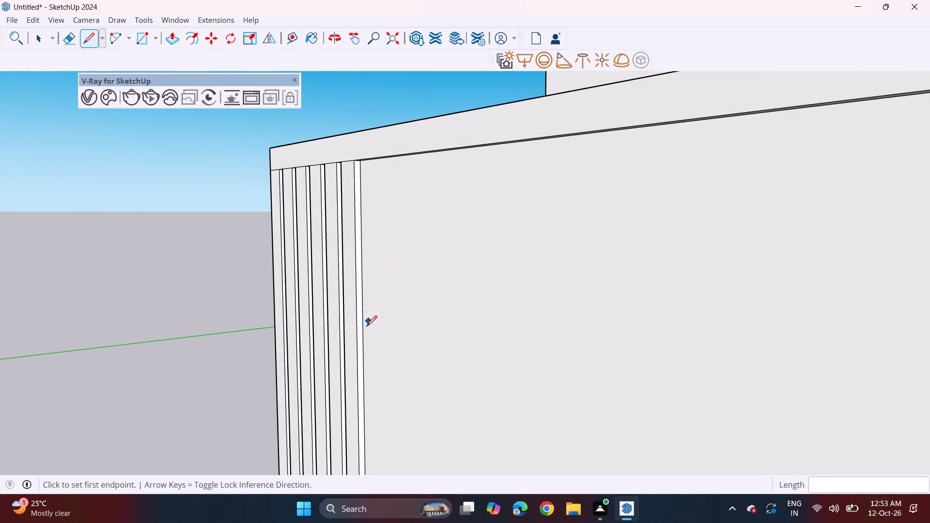
# Draw two parallel diagonal lines, about 4' 1" and 4' 5" long, from the innermost outer-corner strip to the centre panel's top edge.
pyautogui.click(366, 326)
pyautogui.moveTo(478, 251); pyautogui.dragTo(469, 147, button='middle')
pyautogui.moveTo(473, 134); pyautogui.dragTo(427, 203, button='middle')
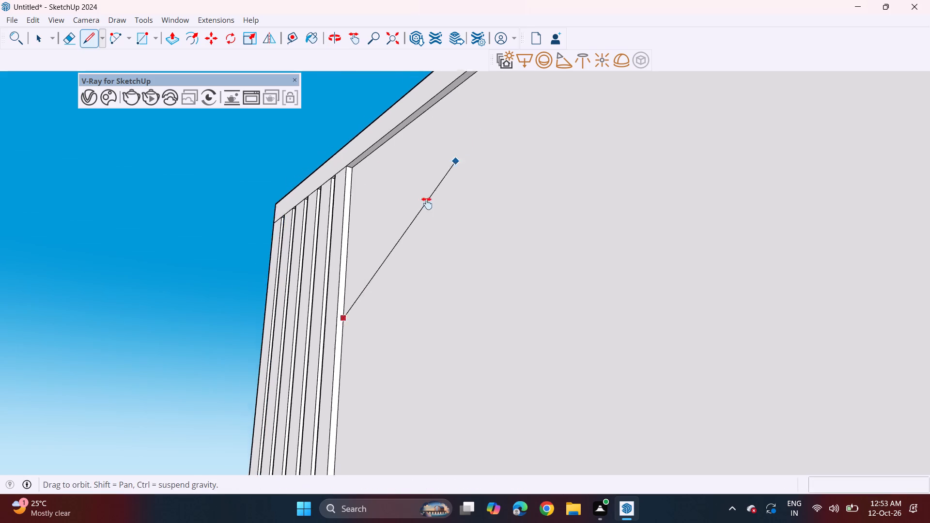
pyautogui.moveTo(427, 203); pyautogui.dragTo(374, 276, button='middle')
pyautogui.click(476, 131)
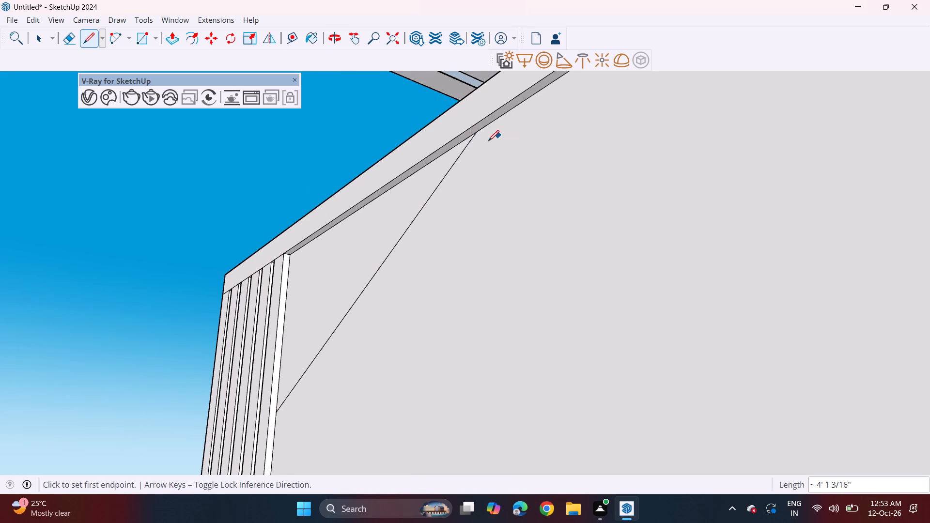
pyautogui.scroll(-5, 440, 200)
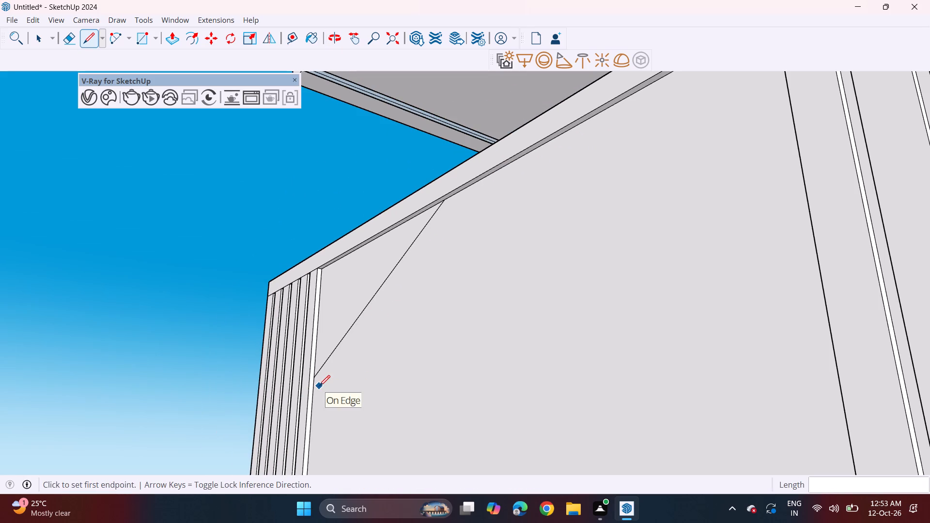
pyautogui.click(314, 390)
pyautogui.moveTo(379, 332); pyautogui.dragTo(398, 365, button='middle')
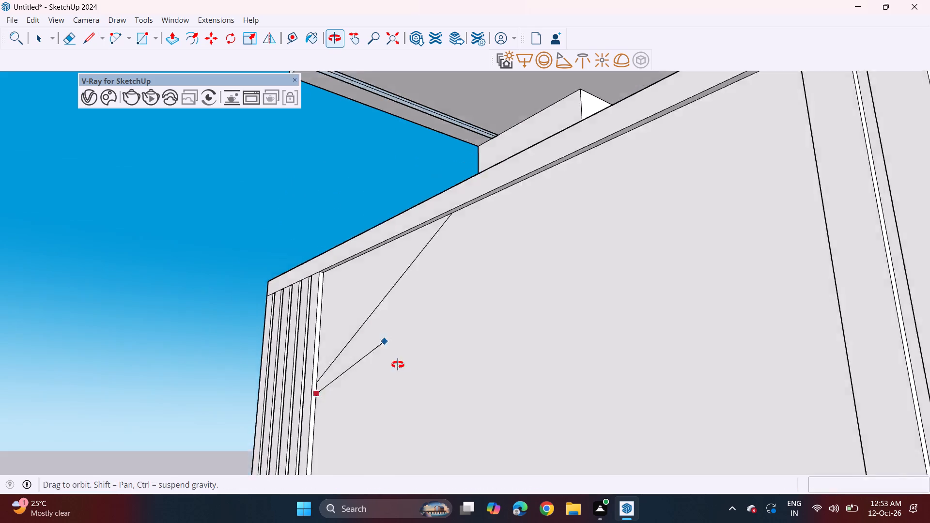
pyautogui.moveTo(398, 365); pyautogui.dragTo(423, 363, button='middle')
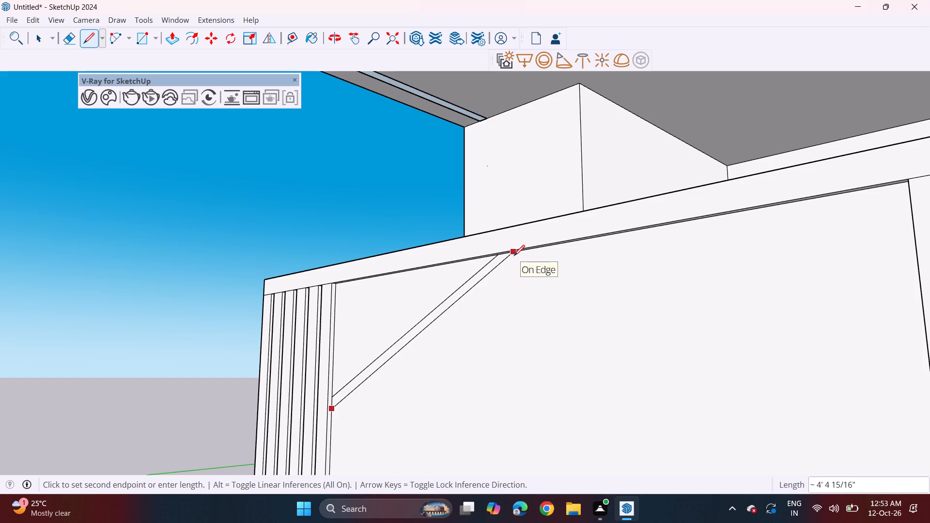
pyautogui.click(514, 255)
# Draw two parallel diagonals, about 5' 0" and 5' 2" long, from the upper band's lower edge down to the panel's base line.
pyautogui.moveTo(517, 261); pyautogui.dragTo(669, 305, button='middle')
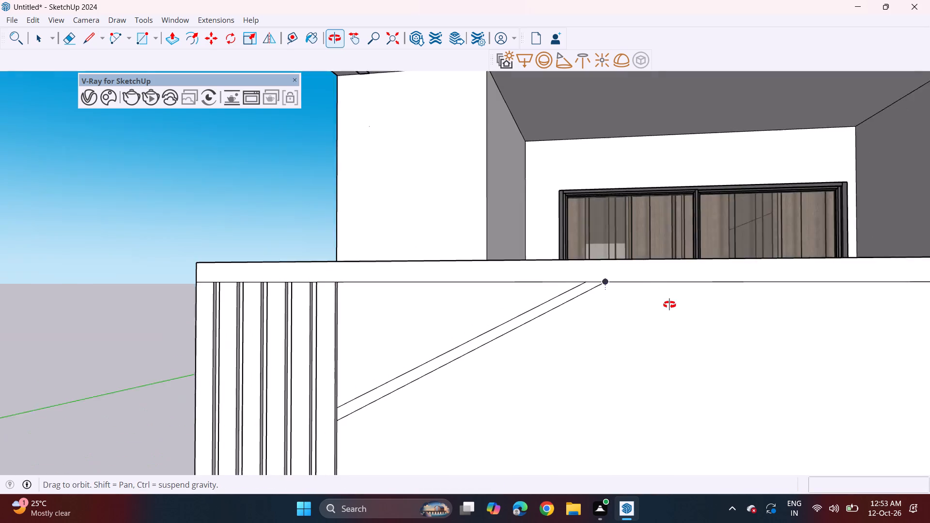
pyautogui.moveTo(669, 305); pyautogui.dragTo(672, 312, button='middle')
pyautogui.scroll(-1, 600, 342)
pyautogui.keyDown('shift'); pyautogui.moveTo(552, 390); pyautogui.dragTo(231, 239, button='middle'); pyautogui.keyUp('shift')
pyautogui.scroll(-4, 223, 235)
pyautogui.keyDown('shift'); pyautogui.moveTo(200, 255); pyautogui.dragTo(291, 280, button='middle'); pyautogui.keyUp('shift')
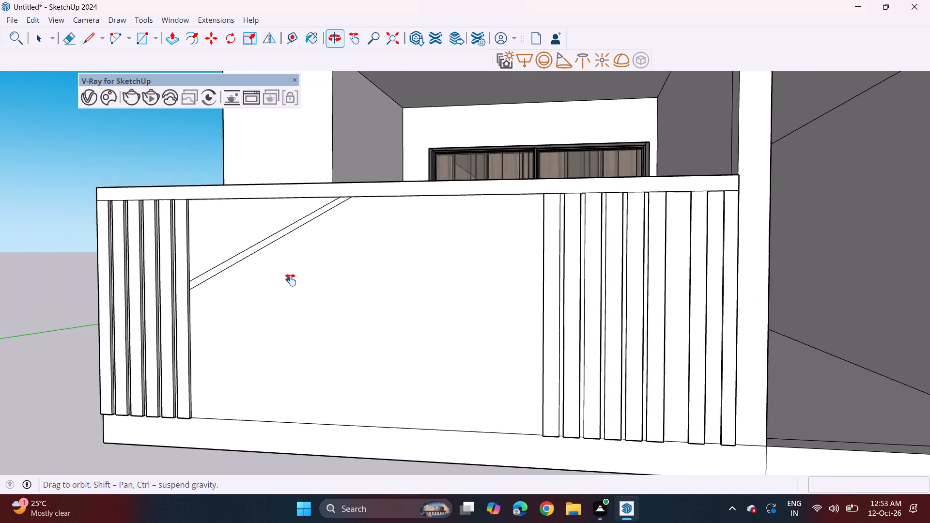
pyautogui.keyDown('shift'); pyautogui.moveTo(291, 280); pyautogui.dragTo(291, 280, button='middle'); pyautogui.keyUp('shift')
pyautogui.moveTo(300, 285); pyautogui.dragTo(313, 291, button='middle')
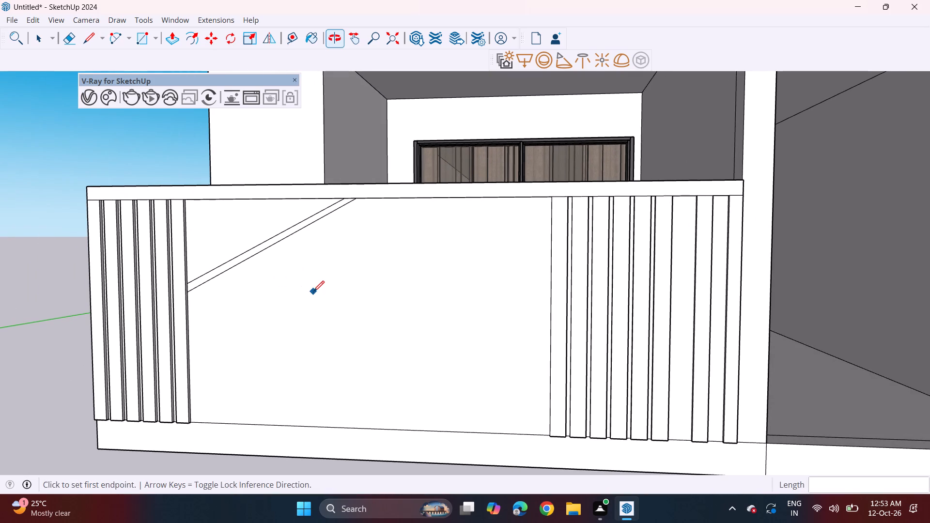
pyautogui.click(277, 243)
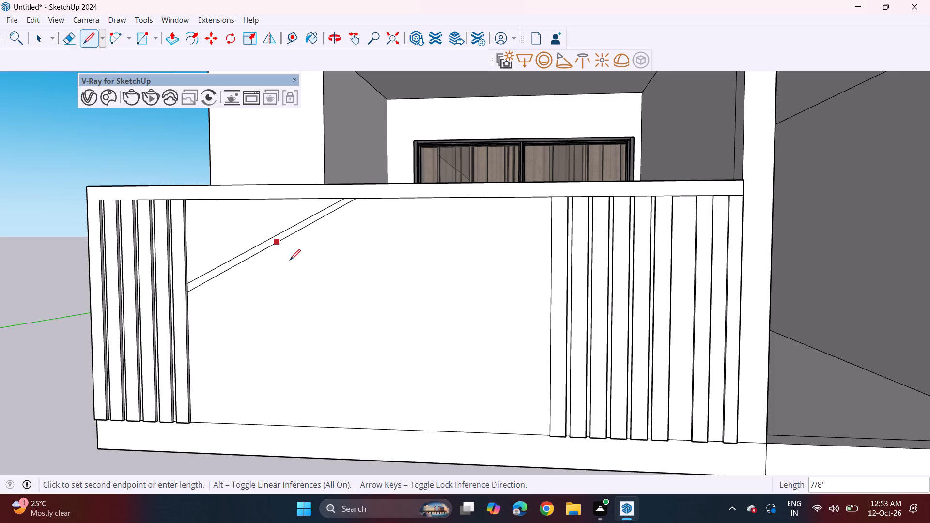
pyautogui.click(407, 429)
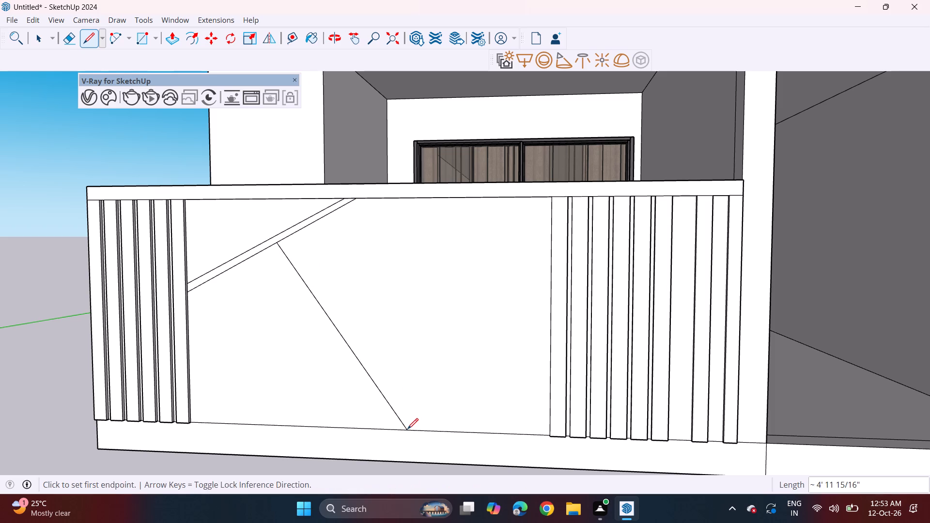
pyautogui.moveTo(413, 420); pyautogui.dragTo(260, 502, button='middle')
pyautogui.scroll(6, 418, 405)
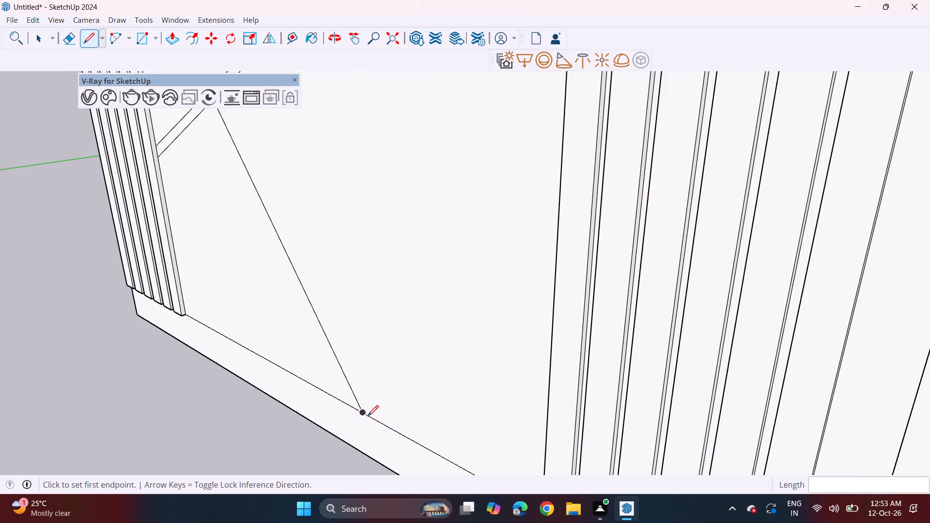
pyautogui.moveTo(350, 405); pyautogui.dragTo(438, 348, button='middle')
pyautogui.scroll(-4, 445, 344)
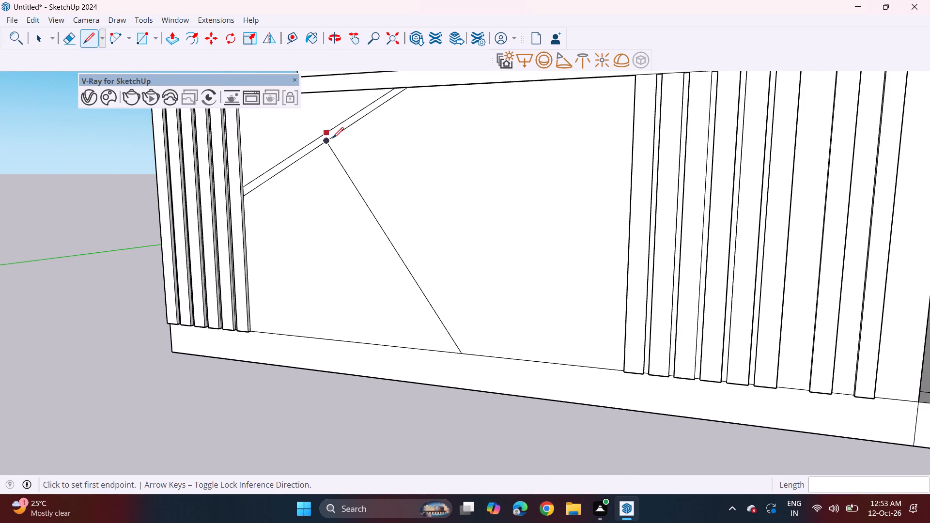
pyautogui.click(338, 138)
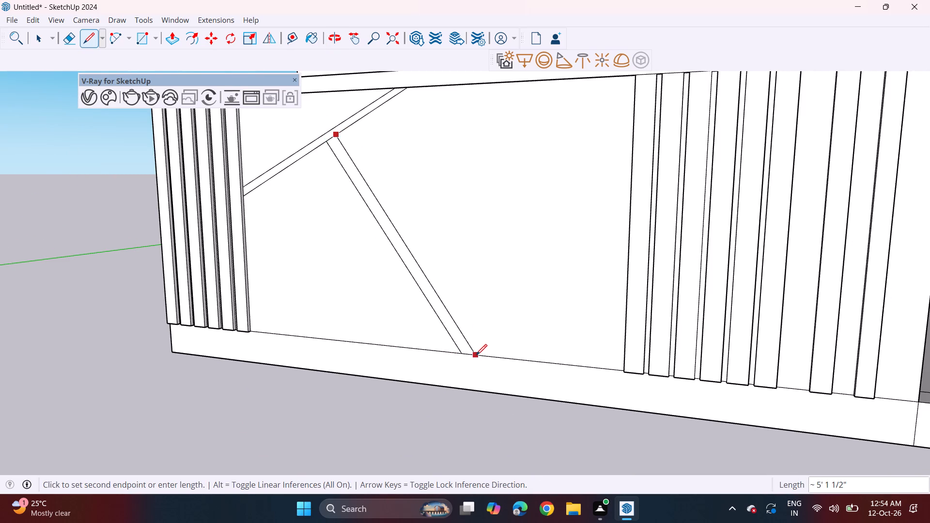
pyautogui.click(477, 355)
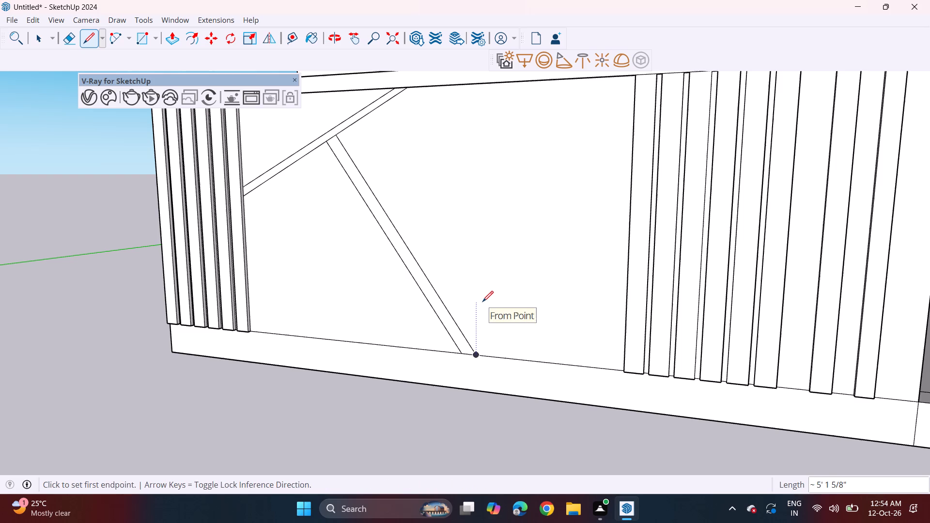
# Draw two parallel lines, about 4' 10" and 4' 8" long, between the descending band and the entrance-side strip bordering the panel.
pyautogui.click(416, 263)
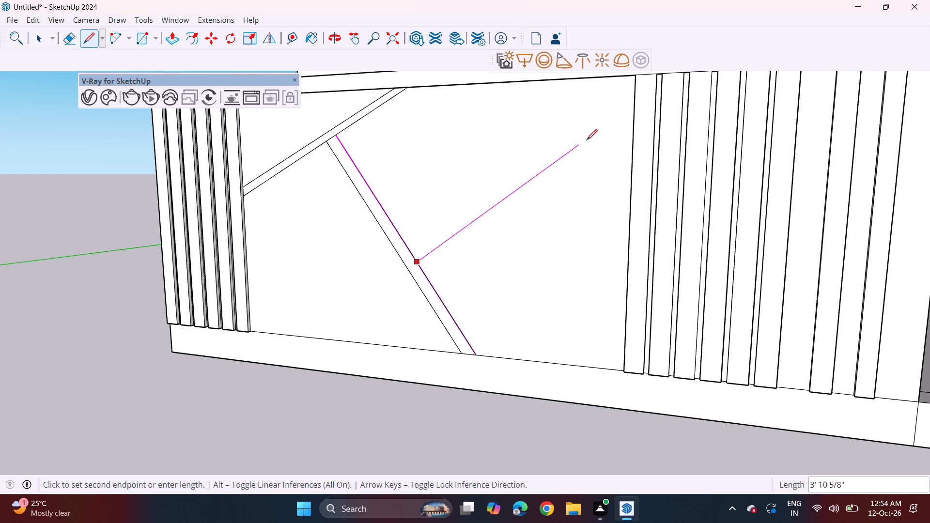
pyautogui.moveTo(588, 138); pyautogui.dragTo(709, 137, button='middle')
pyautogui.scroll(6, 639, 128)
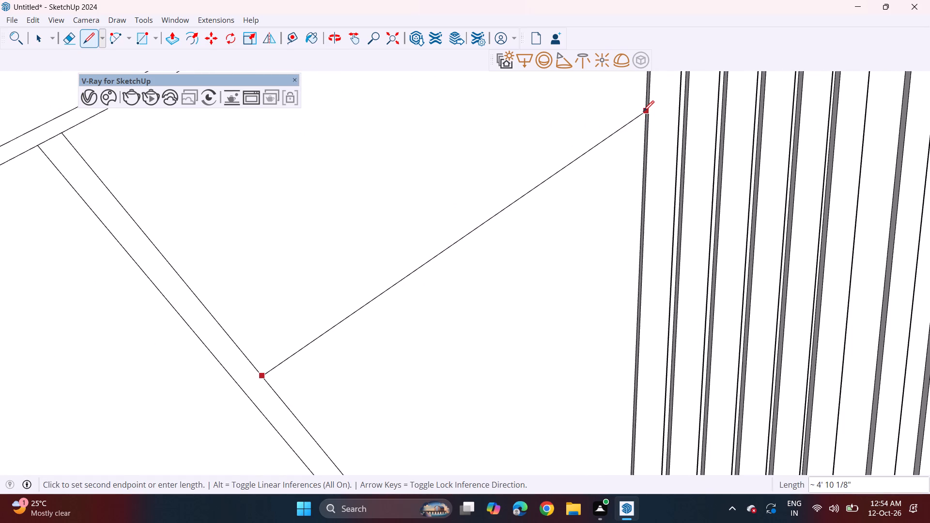
pyautogui.click(643, 110)
pyautogui.click(643, 130)
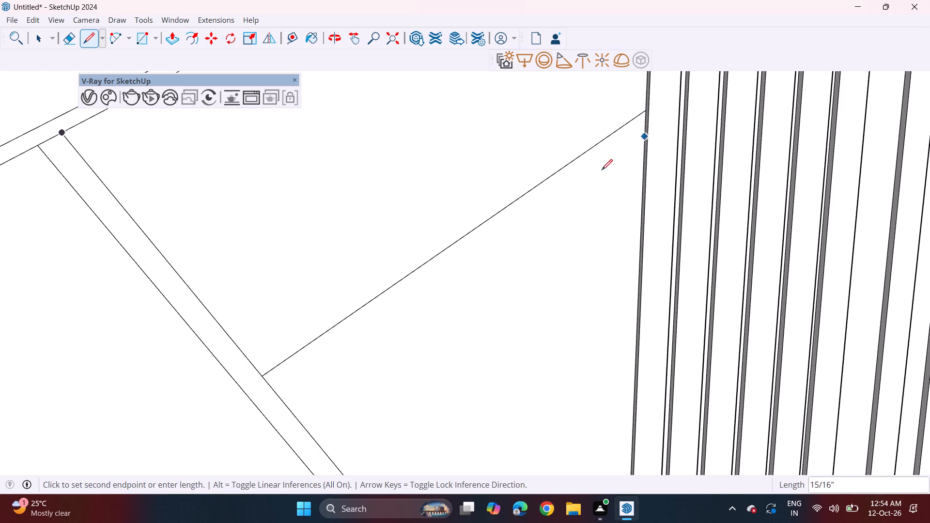
pyautogui.click(287, 399)
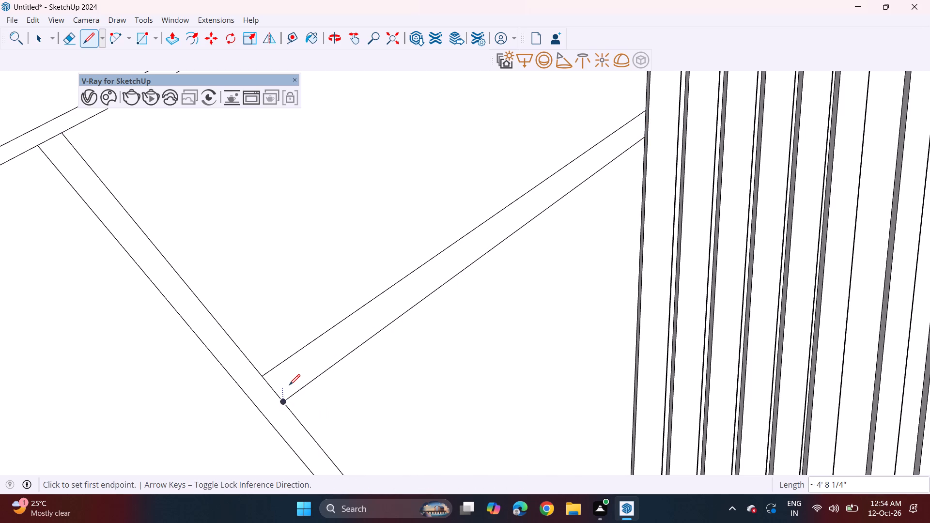
# Push/Pull the three diagonal bands on the boundary wall's centre panel out 2 7/8".
pyautogui.scroll(-3, 289, 371)
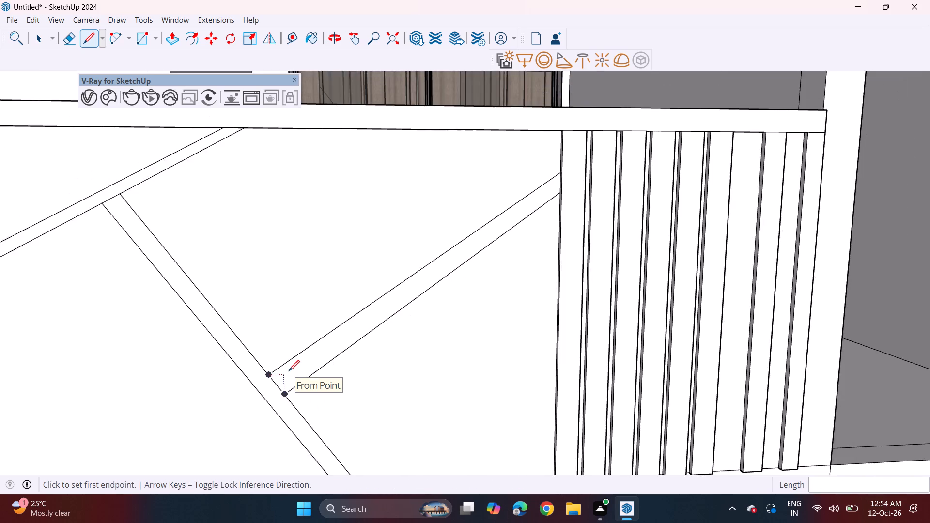
pyautogui.scroll(-8, 289, 371)
pyautogui.press('space')
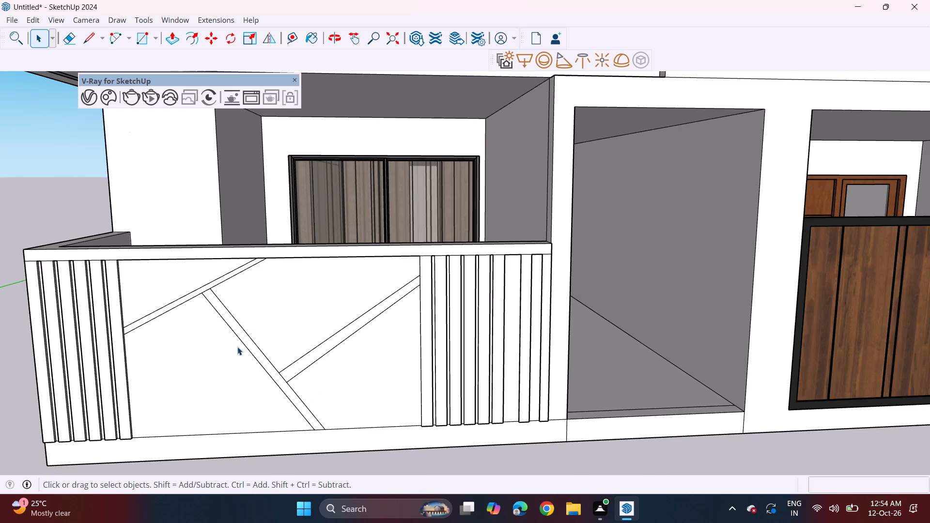
pyautogui.press('p')
pyautogui.moveTo(237, 343); pyautogui.dragTo(310, 372, button='middle')
pyautogui.scroll(4, 243, 337)
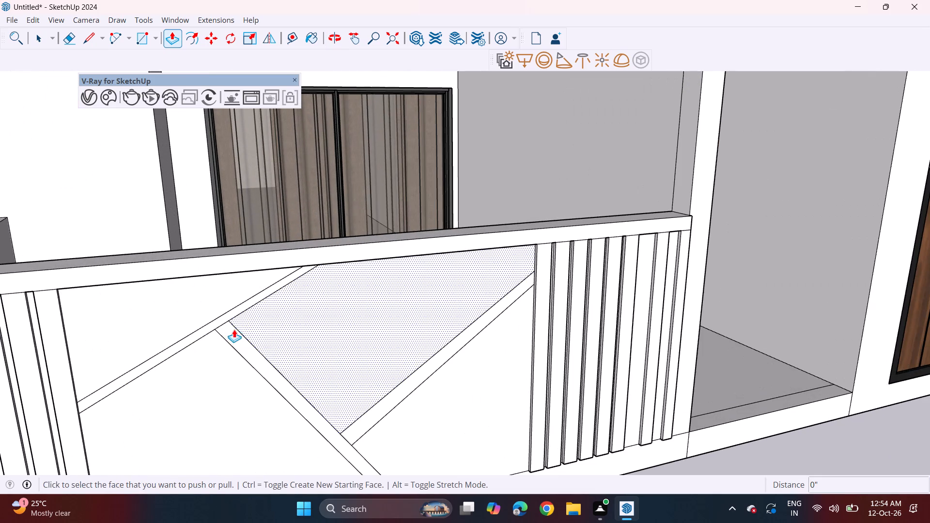
pyautogui.click(235, 339)
pyautogui.click(235, 334)
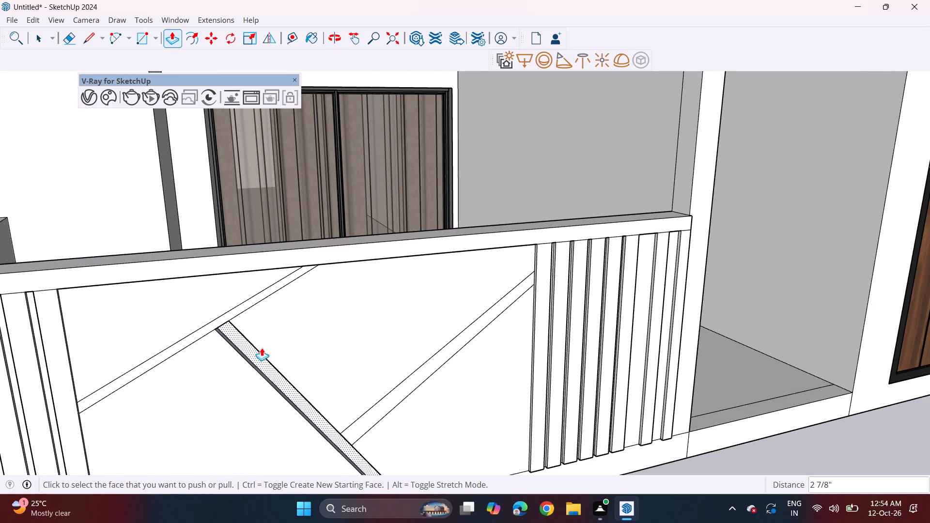
pyautogui.doubleClick(365, 423)
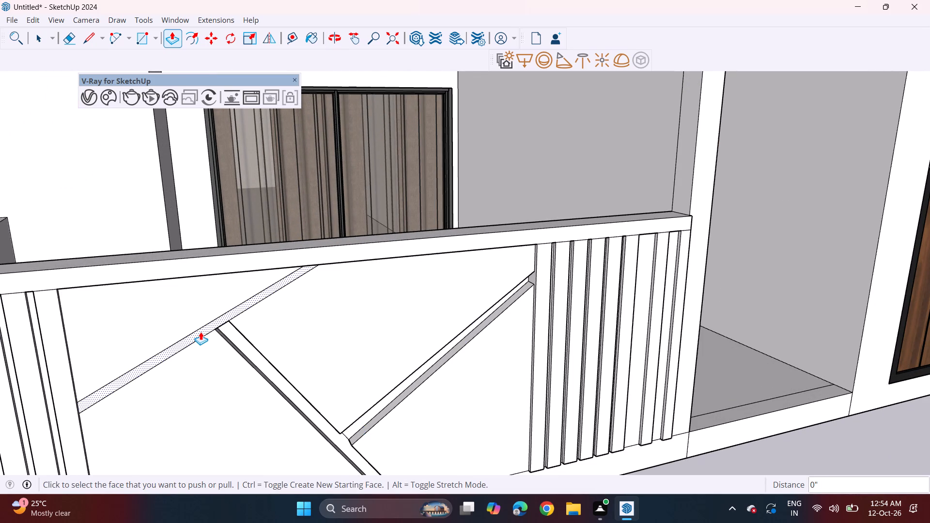
pyautogui.doubleClick(201, 334)
pyautogui.moveTo(268, 341); pyautogui.dragTo(238, 263, button='middle')
pyautogui.scroll(-3, 238, 264)
pyautogui.scroll(-10, 300, 343)
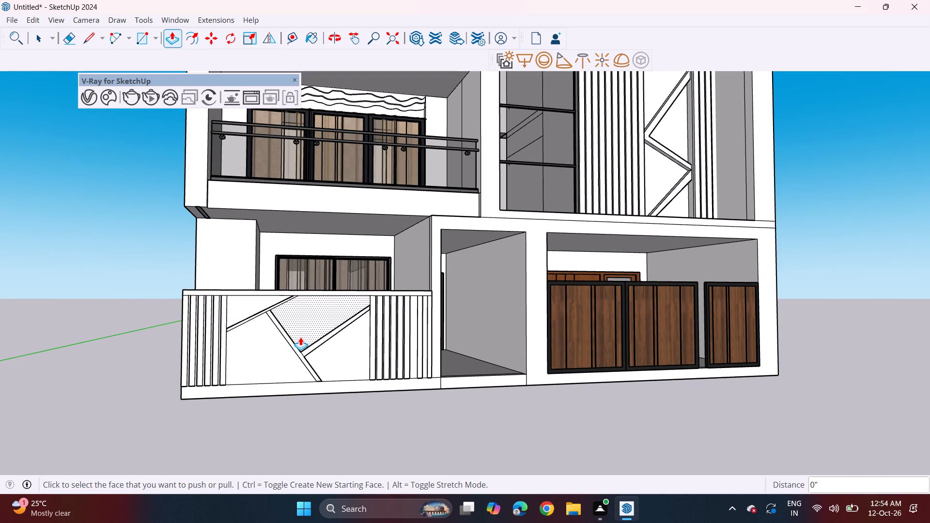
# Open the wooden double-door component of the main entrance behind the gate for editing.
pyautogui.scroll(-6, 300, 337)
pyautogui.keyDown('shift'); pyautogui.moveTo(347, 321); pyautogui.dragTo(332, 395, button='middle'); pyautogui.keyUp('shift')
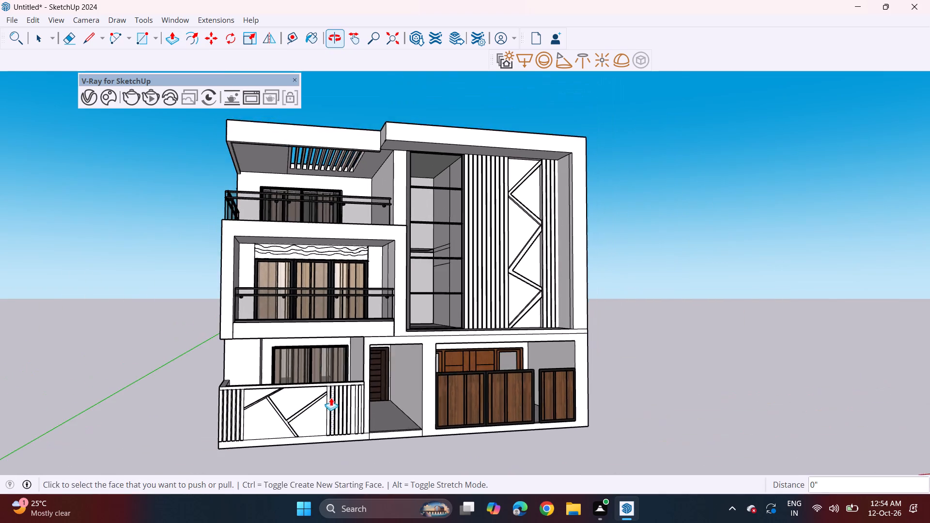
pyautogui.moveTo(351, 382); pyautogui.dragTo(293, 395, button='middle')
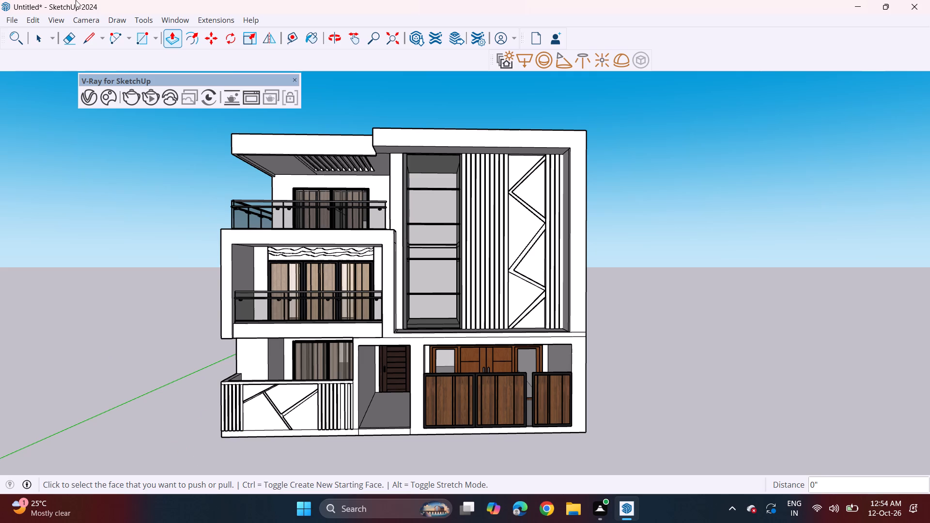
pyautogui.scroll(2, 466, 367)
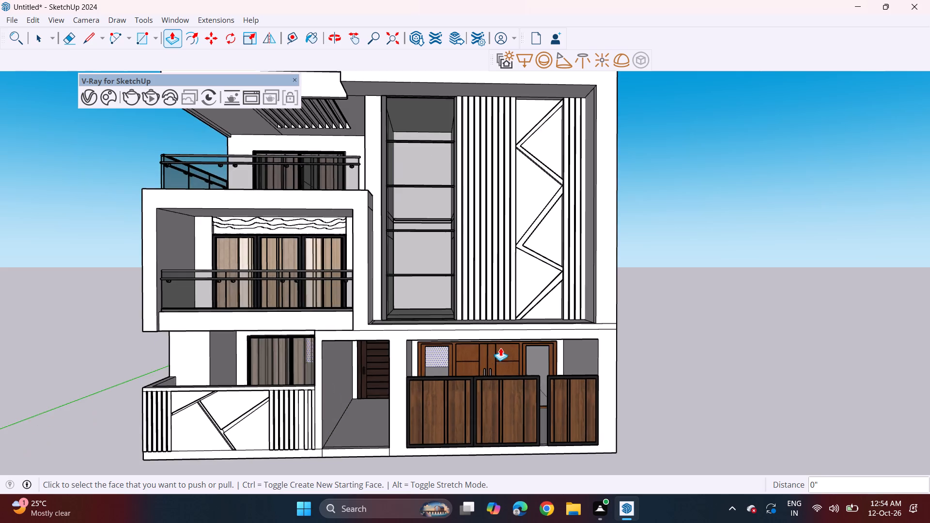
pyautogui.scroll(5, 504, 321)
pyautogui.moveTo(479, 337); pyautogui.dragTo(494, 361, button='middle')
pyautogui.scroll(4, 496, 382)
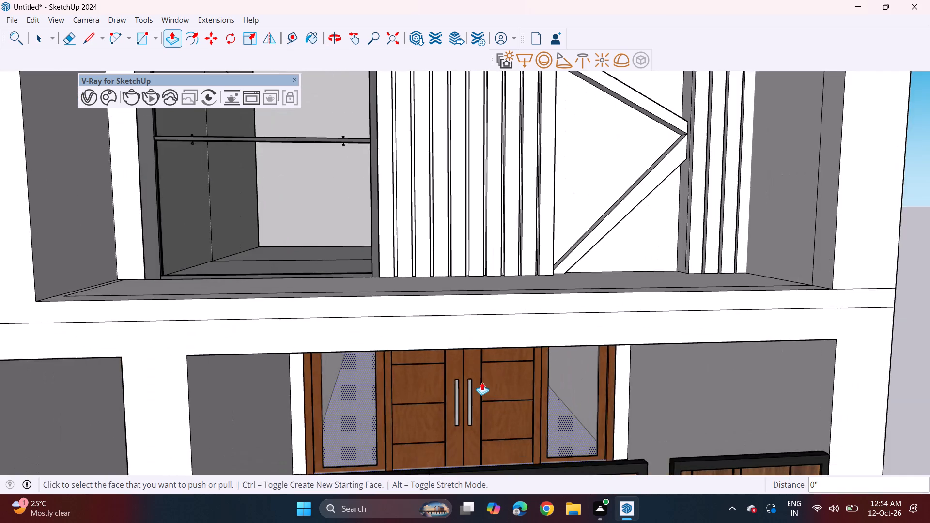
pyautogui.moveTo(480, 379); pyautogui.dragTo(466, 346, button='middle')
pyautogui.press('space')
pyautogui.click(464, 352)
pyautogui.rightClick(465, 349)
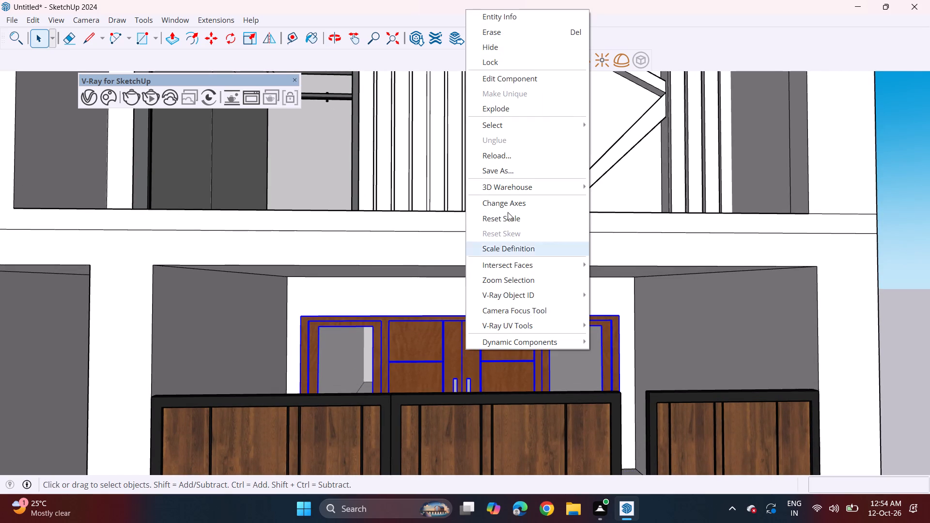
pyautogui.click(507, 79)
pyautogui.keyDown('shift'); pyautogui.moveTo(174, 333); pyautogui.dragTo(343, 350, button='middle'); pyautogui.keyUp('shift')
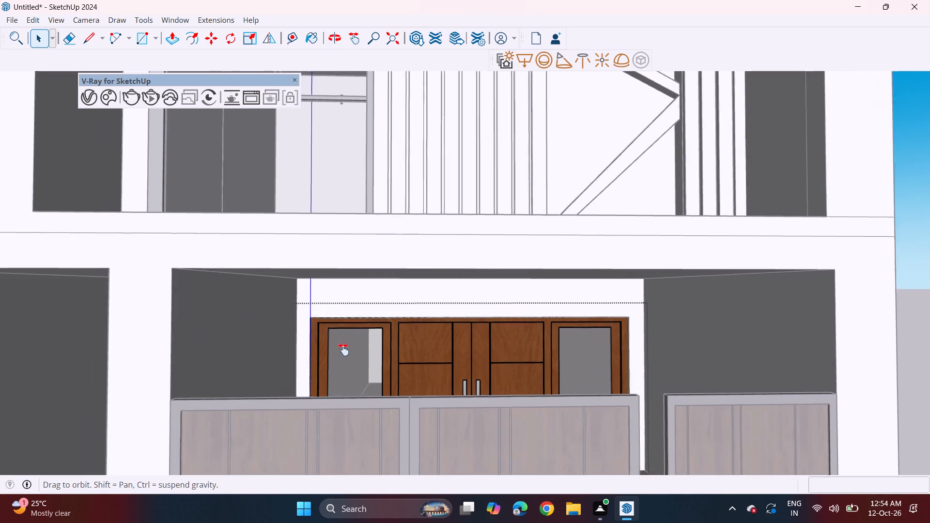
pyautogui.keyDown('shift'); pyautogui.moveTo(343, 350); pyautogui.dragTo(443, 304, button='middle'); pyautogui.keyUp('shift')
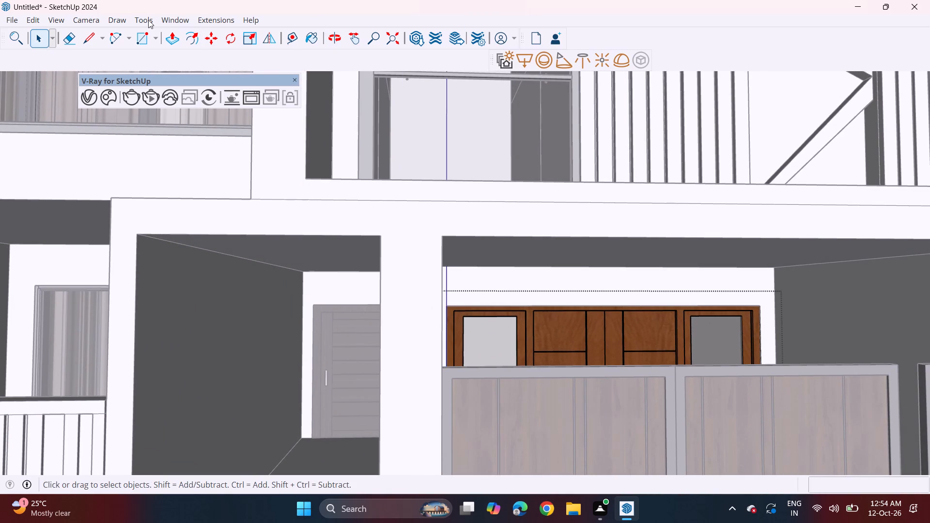
# Show the Default Tray and sample the dark wood material MADEIRAS PORTAS MOD 4 from the slatted side door.
pyautogui.click(180, 16)
pyautogui.click(280, 36)
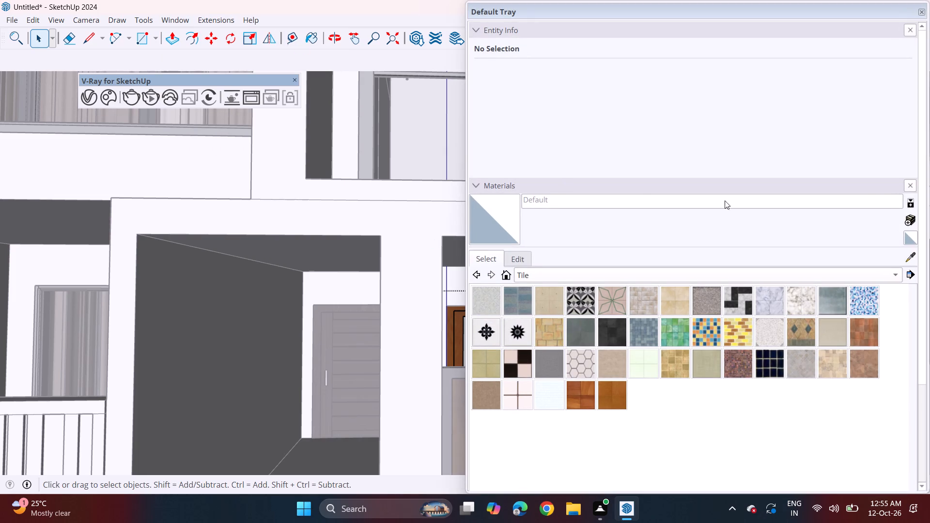
pyautogui.click(912, 252)
pyautogui.press('space')
pyautogui.click(343, 311)
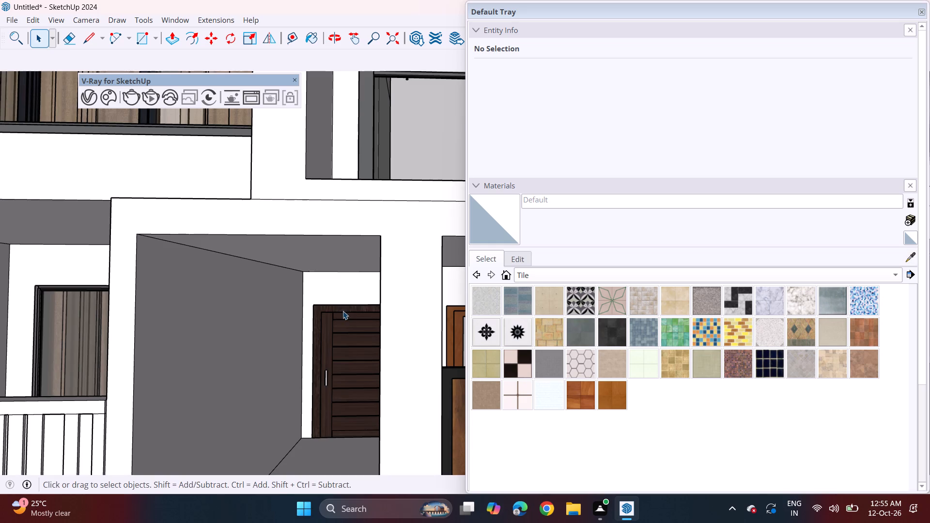
pyautogui.click(908, 256)
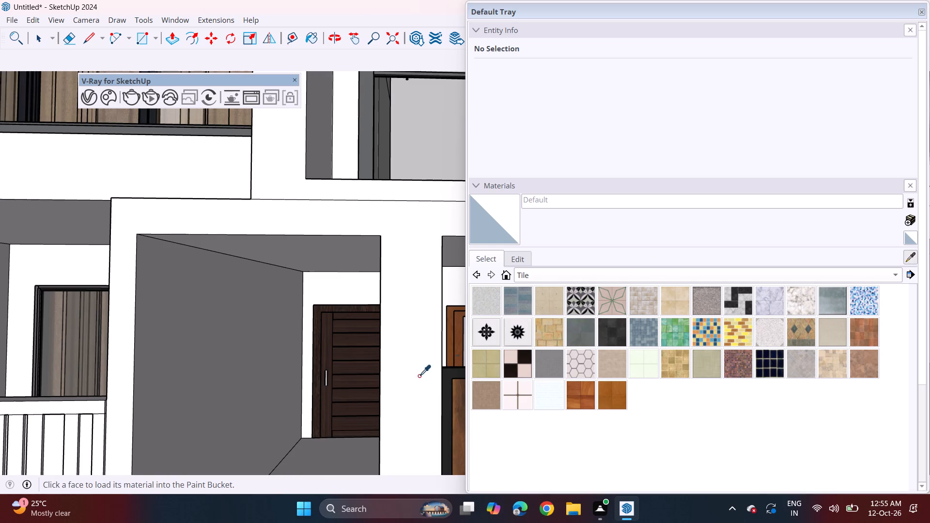
pyautogui.click(326, 338)
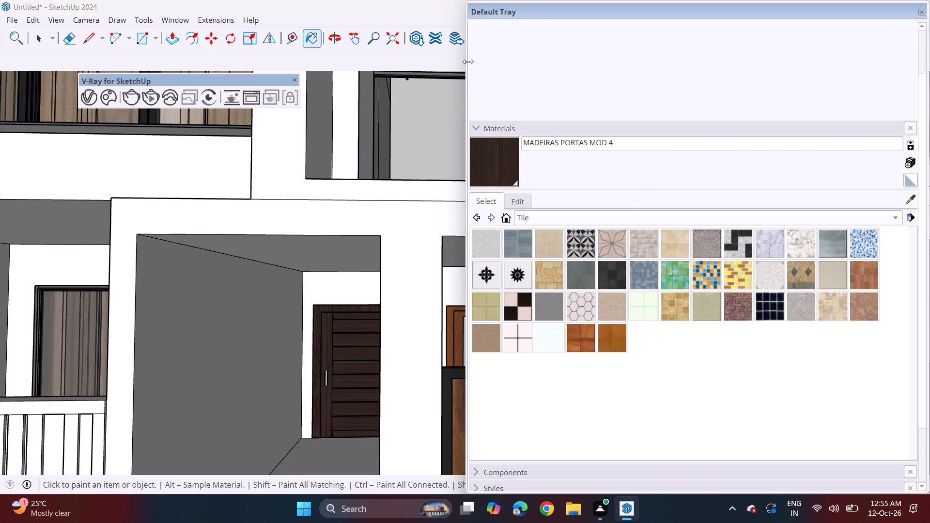
pyautogui.moveTo(468, 63); pyautogui.dragTo(824, 97)
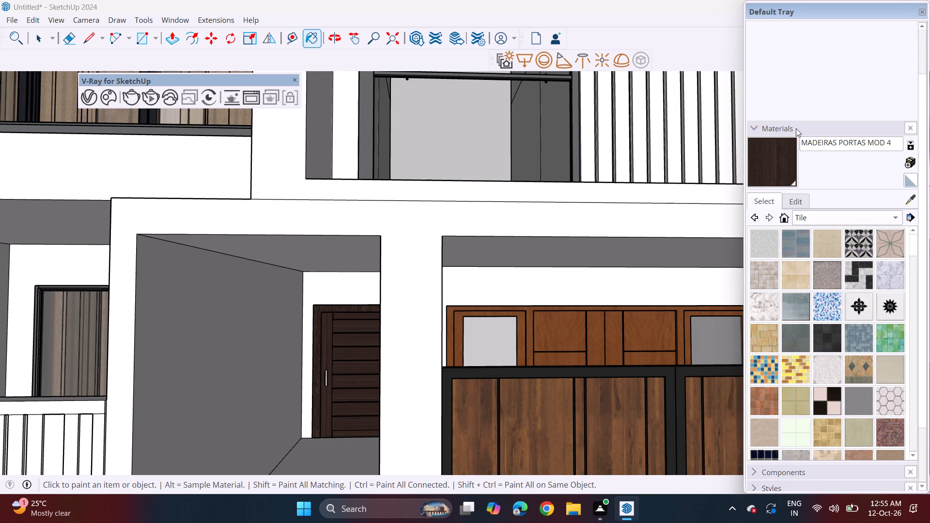
# Open the main entrance door component for editing and paint its nested assembly with MADEIRAS PORTAS MOD 4.
pyautogui.press('space')
pyautogui.click(535, 350)
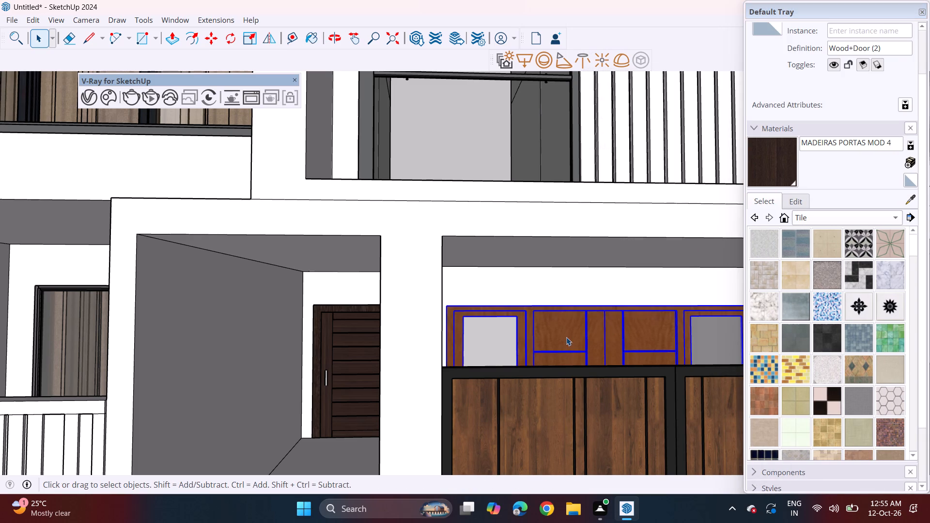
pyautogui.rightClick(566, 337)
pyautogui.click(618, 70)
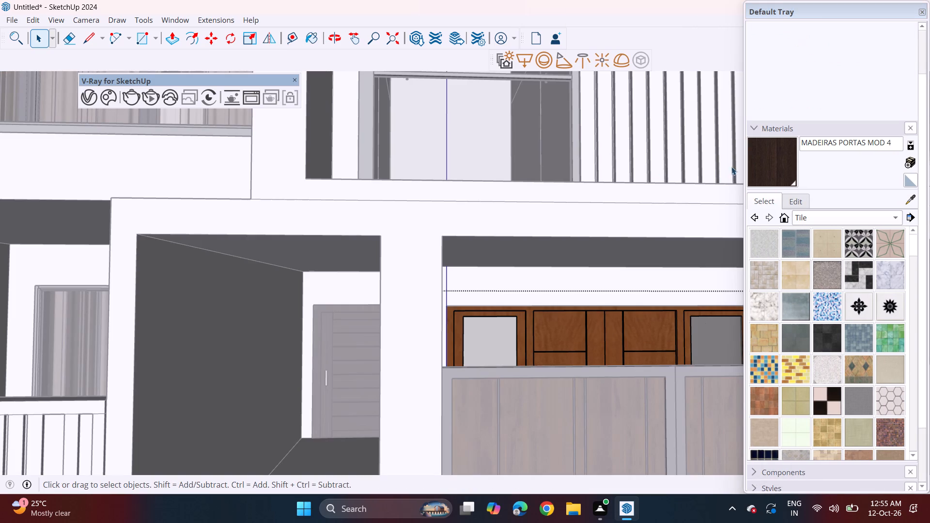
pyautogui.click(781, 164)
pyautogui.click(555, 338)
pyautogui.click(548, 330)
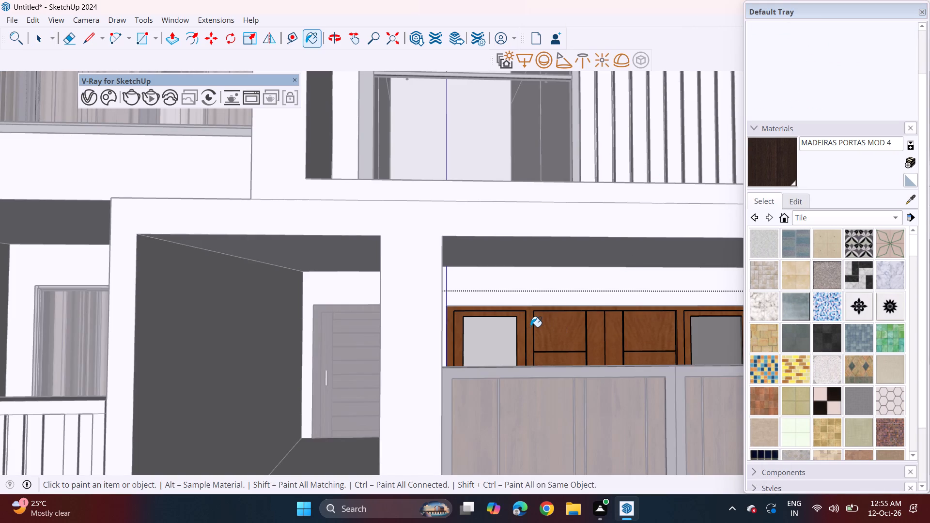
pyautogui.click(530, 326)
# Open the nested door assembly and apply MADEIRAS PORTAS MOD 4 to its frame, side panel surround and left leaf.
pyautogui.scroll(4, 530, 325)
pyautogui.press('space')
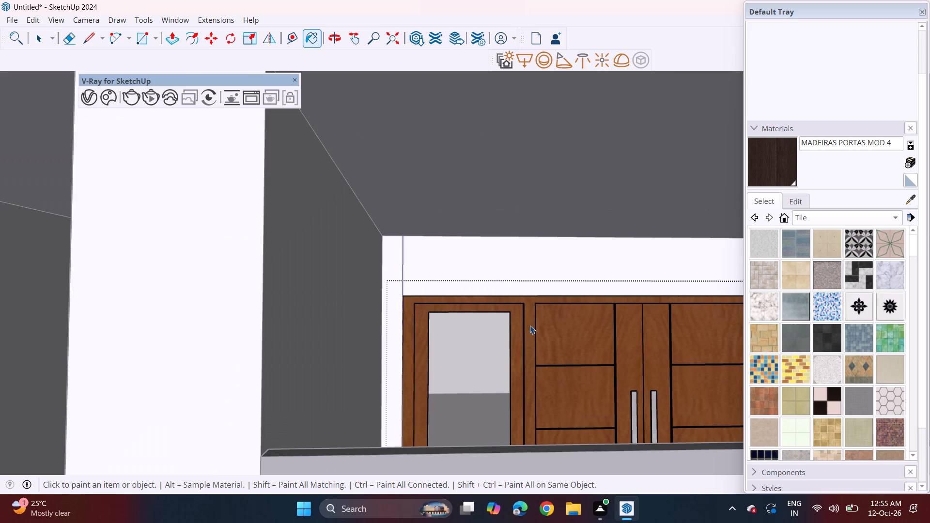
pyautogui.click(529, 327)
pyautogui.rightClick(529, 326)
pyautogui.click(580, 67)
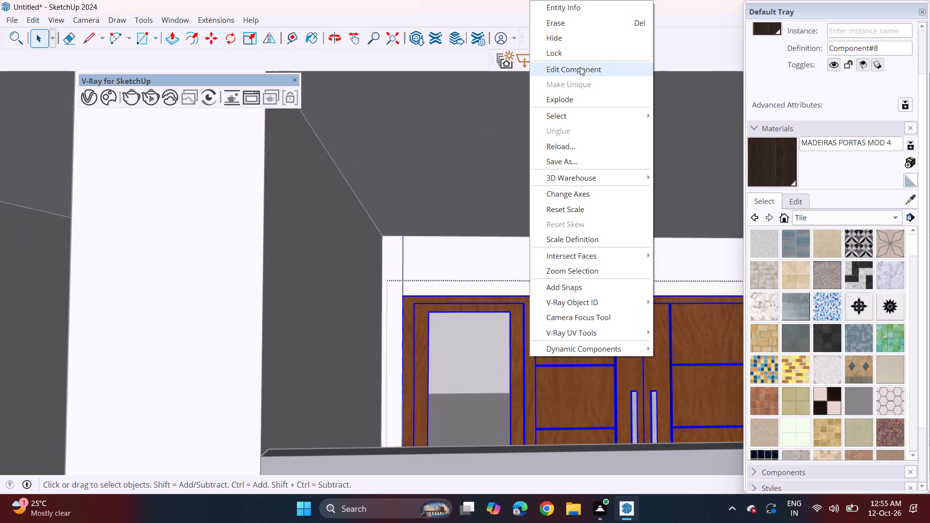
pyautogui.click(762, 161)
pyautogui.click(538, 317)
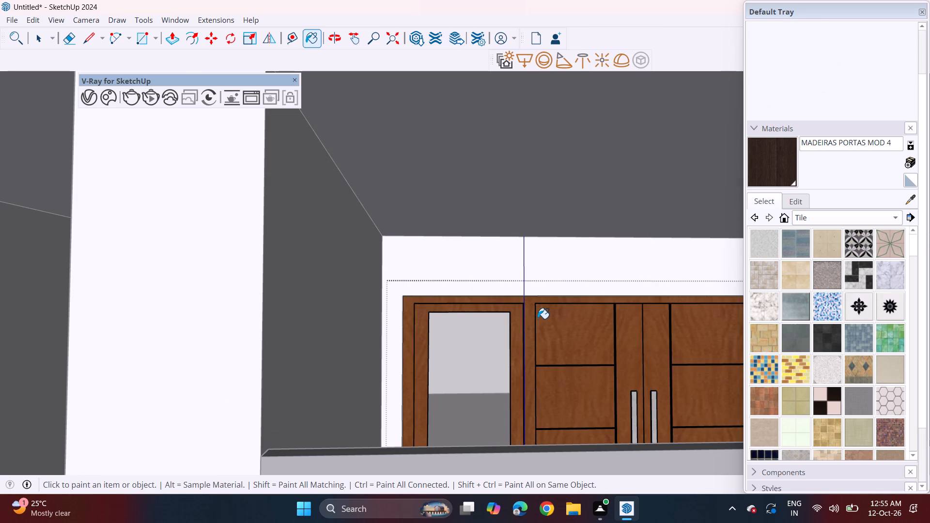
pyautogui.doubleClick(528, 327)
pyautogui.click(511, 313)
pyautogui.moveTo(511, 317); pyautogui.dragTo(517, 326)
pyautogui.moveTo(522, 331); pyautogui.dragTo(553, 333)
pyautogui.moveTo(589, 314); pyautogui.dragTo(602, 315)
pyautogui.moveTo(613, 318); pyautogui.dragTo(608, 339)
pyautogui.moveTo(578, 358); pyautogui.dragTo(578, 364)
pyautogui.moveTo(587, 372); pyautogui.dragTo(591, 383)
pyautogui.moveTo(603, 380); pyautogui.dragTo(604, 389)
# Open the main door's left leaf component and try to paint its panels with MADEIRAS PORTAS MOD 4.
pyautogui.moveTo(595, 370); pyautogui.dragTo(406, 367, button='middle')
pyautogui.scroll(2, 454, 363)
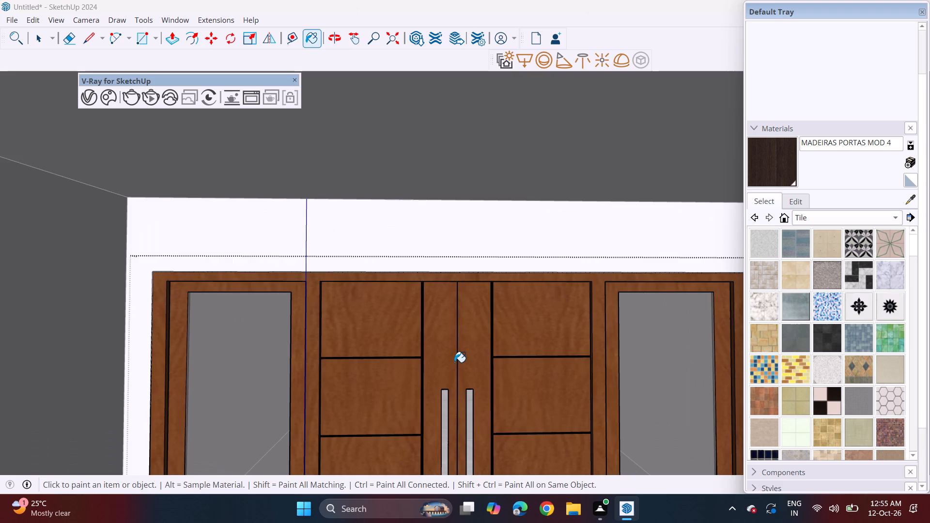
pyautogui.moveTo(450, 372); pyautogui.dragTo(442, 390, button='middle')
pyautogui.keyDown('shift'); pyautogui.moveTo(439, 337); pyautogui.dragTo(426, 271, button='middle'); pyautogui.keyUp('shift')
pyautogui.moveTo(430, 273); pyautogui.dragTo(424, 310, button='middle')
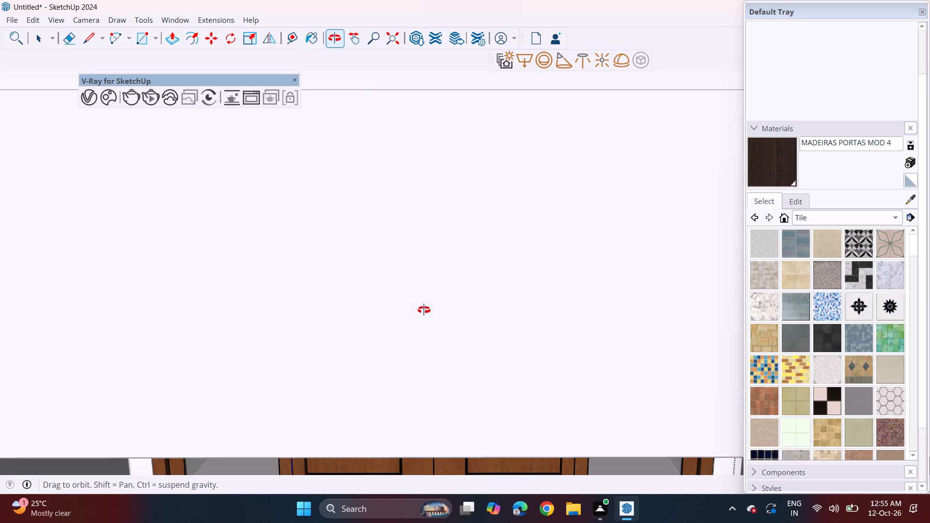
pyautogui.moveTo(424, 310); pyautogui.dragTo(424, 284, button='middle')
pyautogui.press('space')
pyautogui.click(428, 298)
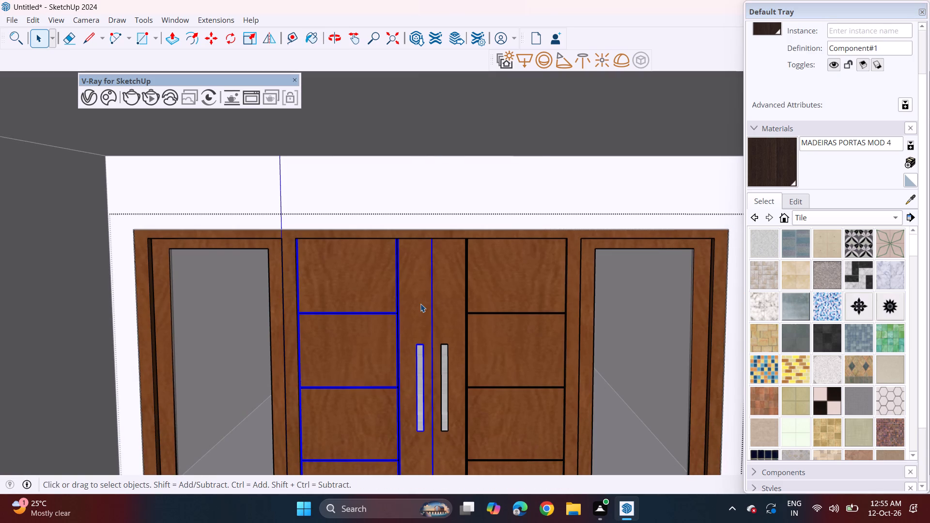
pyautogui.rightClick(420, 303)
pyautogui.click(482, 69)
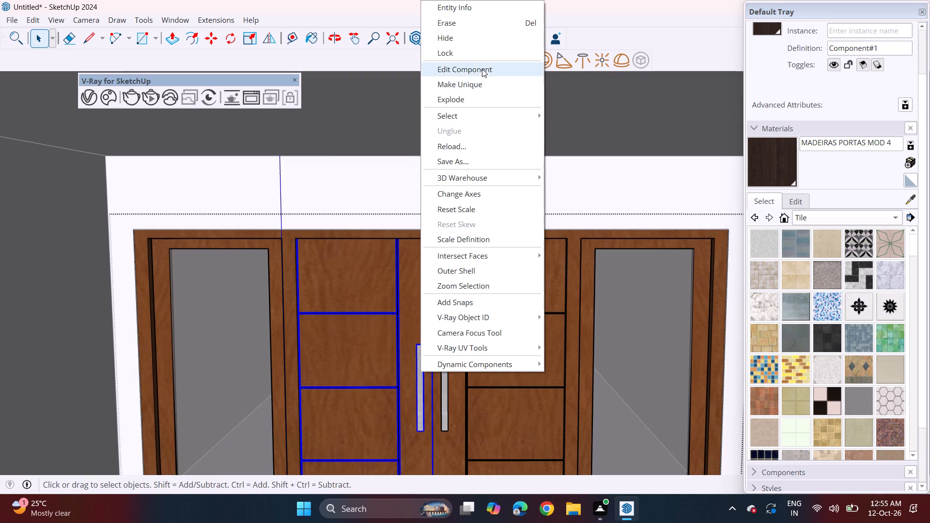
pyautogui.click(766, 148)
pyautogui.click(402, 276)
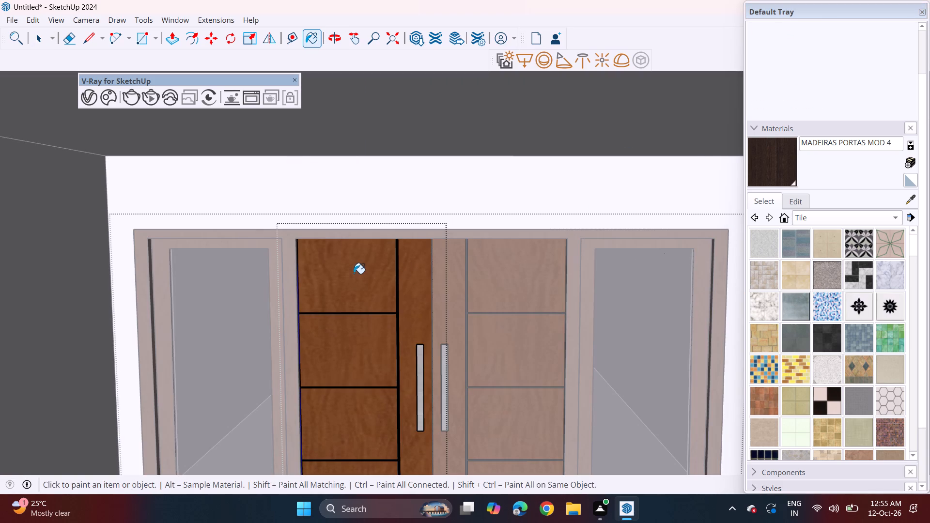
pyautogui.moveTo(354, 274); pyautogui.dragTo(360, 277)
pyautogui.click(400, 285)
pyautogui.moveTo(379, 325); pyautogui.dragTo(379, 329)
pyautogui.moveTo(379, 331); pyautogui.dragTo(396, 332)
pyautogui.click(406, 324)
pyautogui.press('space')
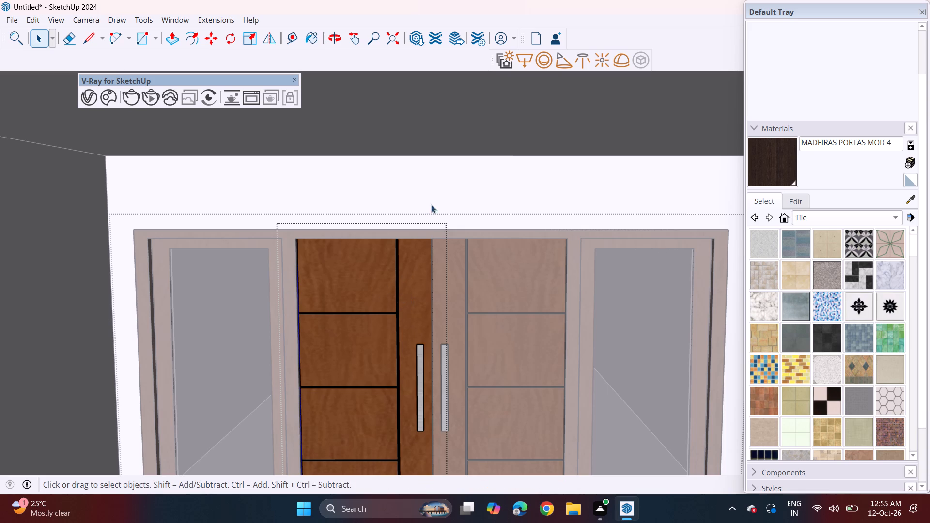
pyautogui.click(431, 204)
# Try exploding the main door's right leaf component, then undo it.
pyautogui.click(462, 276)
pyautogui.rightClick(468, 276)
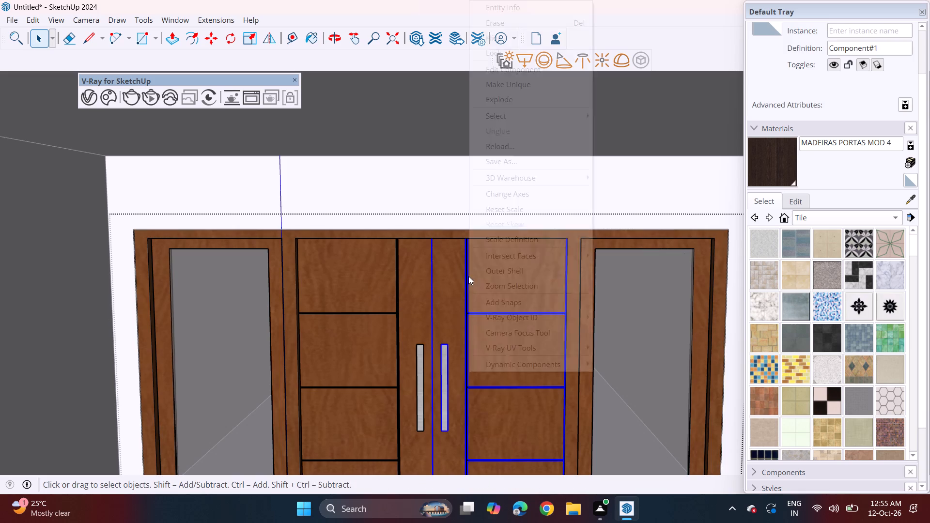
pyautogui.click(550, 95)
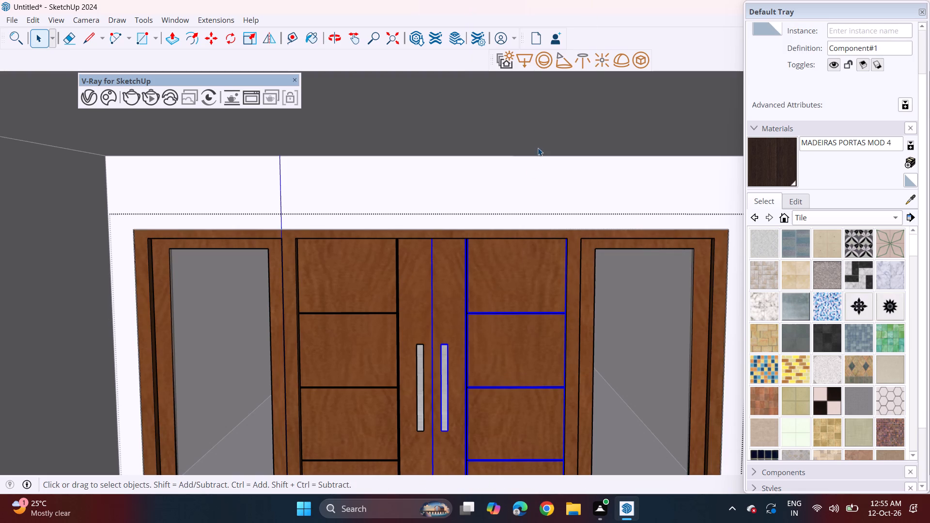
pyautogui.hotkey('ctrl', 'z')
# Open the main door's right leaf component and try to paint its panels with MADEIRAS PORTAS MOD 4.
pyautogui.click(503, 287)
pyautogui.rightClick(504, 282)
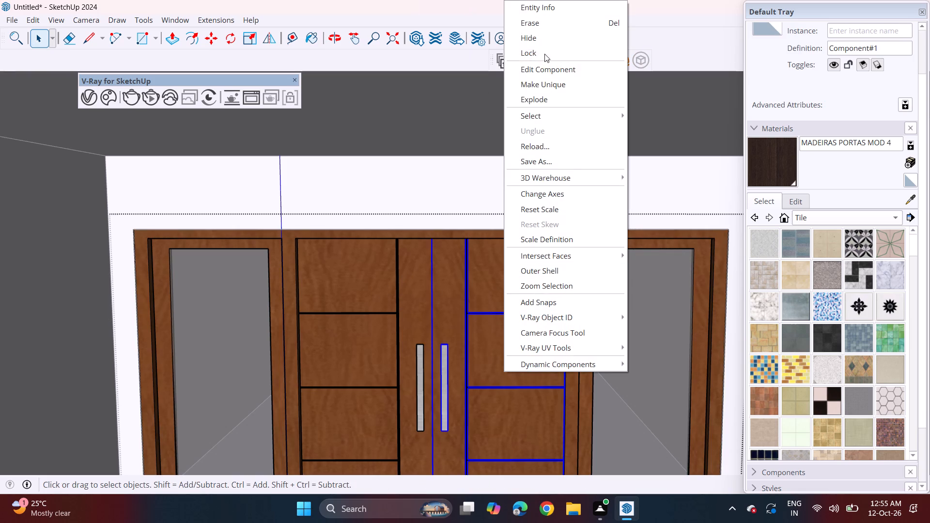
pyautogui.click(539, 73)
pyautogui.click(750, 169)
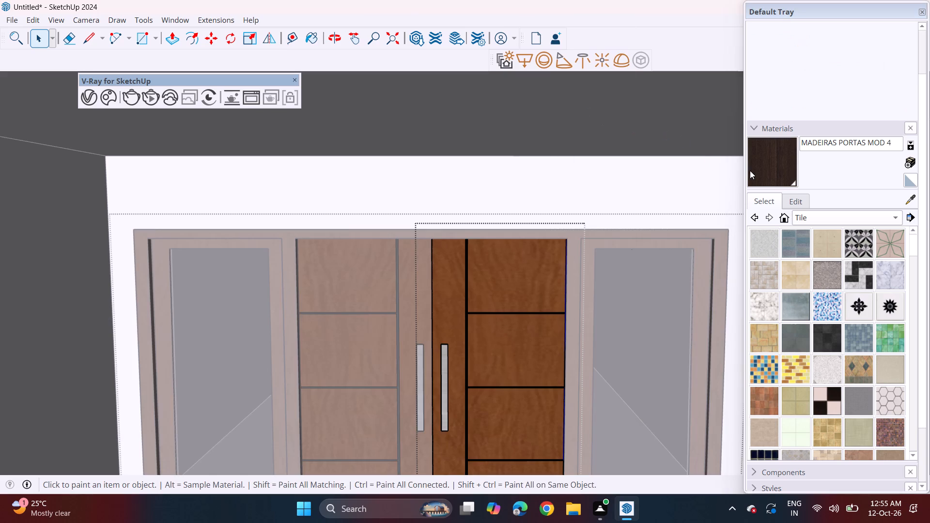
pyautogui.click(504, 319)
pyautogui.click(504, 295)
pyautogui.moveTo(440, 288); pyautogui.dragTo(459, 297)
pyautogui.moveTo(484, 291); pyautogui.dragTo(477, 309)
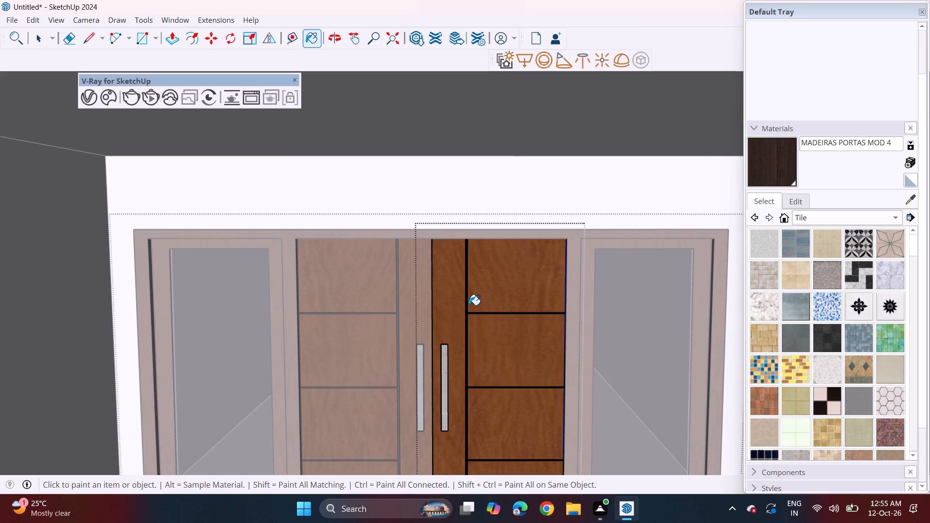
# Open the handle group within the right door leaf and paint the handle with MADEIRAS PORTAS MOD 4.
pyautogui.press('space')
pyautogui.click(442, 364)
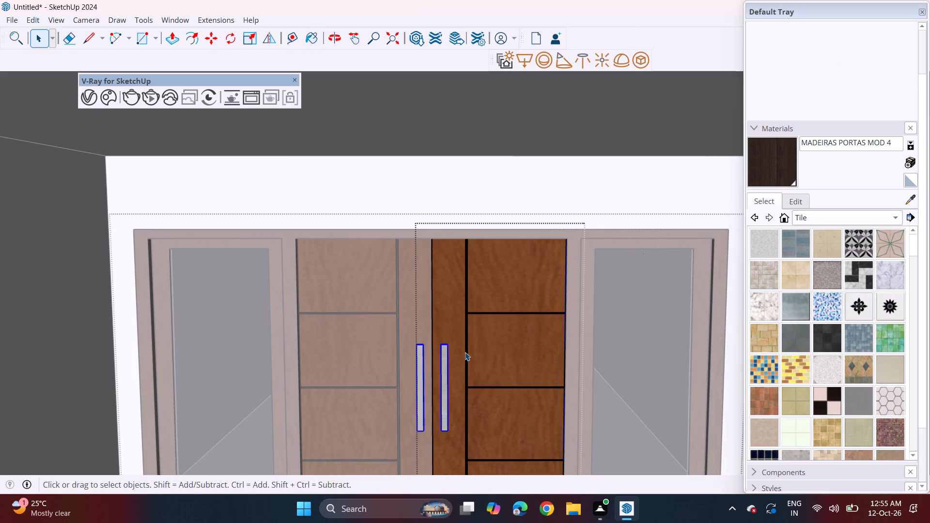
pyautogui.rightClick(443, 364)
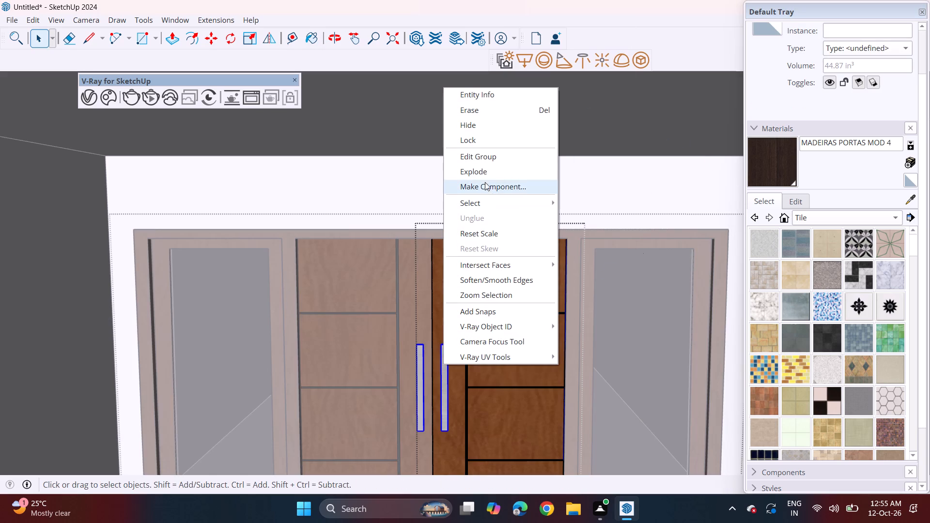
pyautogui.click(495, 156)
pyautogui.click(758, 170)
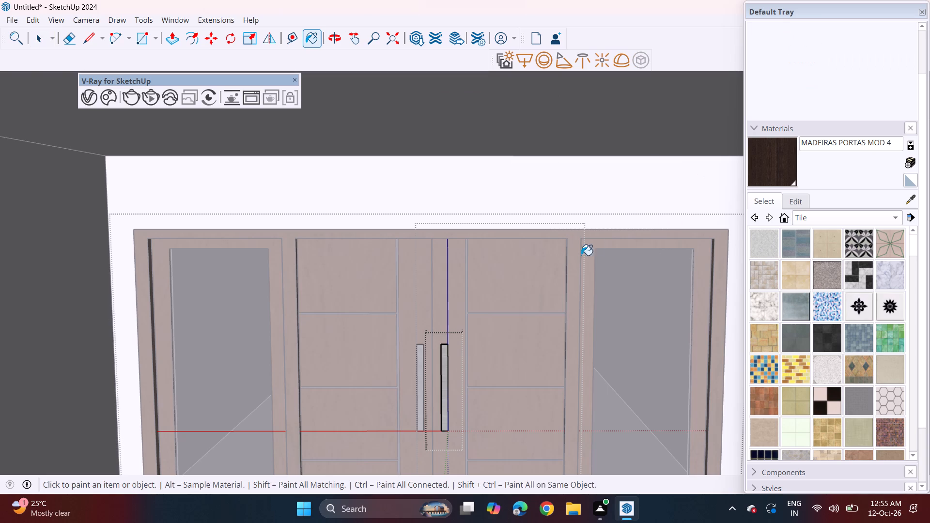
pyautogui.click(445, 366)
pyautogui.click(421, 368)
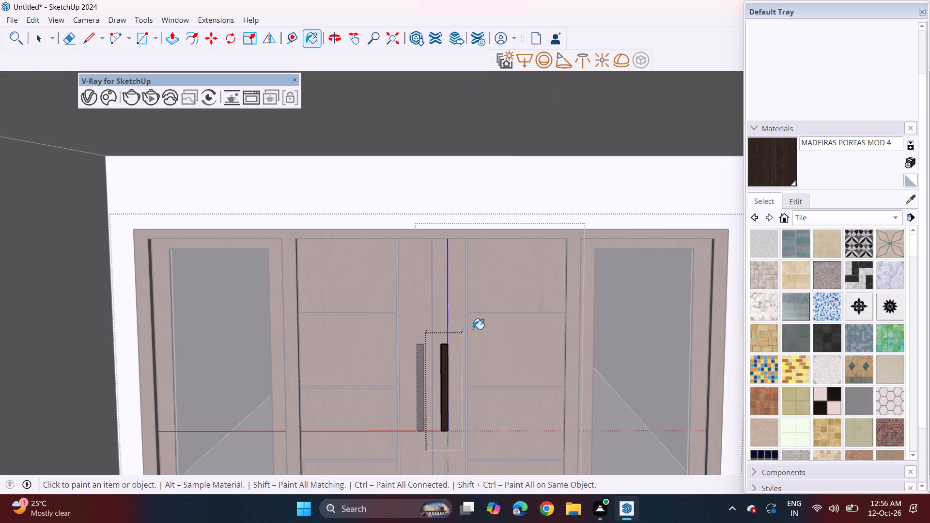
# Open the panel group inside the main door's right leaf and paint its narrow vertical panel with MADEIRAS PORTAS MOD 4.
pyautogui.press('space')
pyautogui.click(479, 321)
pyautogui.click(452, 320)
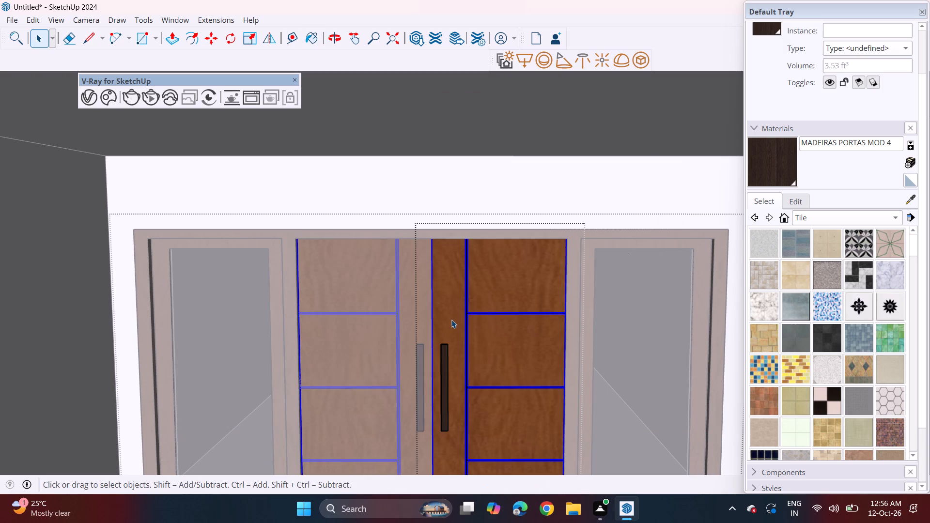
pyautogui.click(451, 320)
pyautogui.rightClick(451, 318)
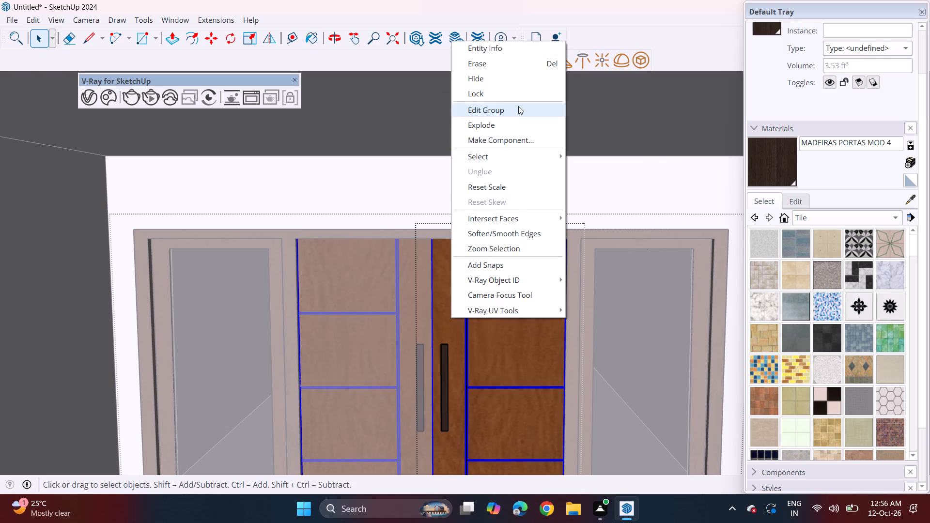
pyautogui.click(518, 105)
pyautogui.click(775, 149)
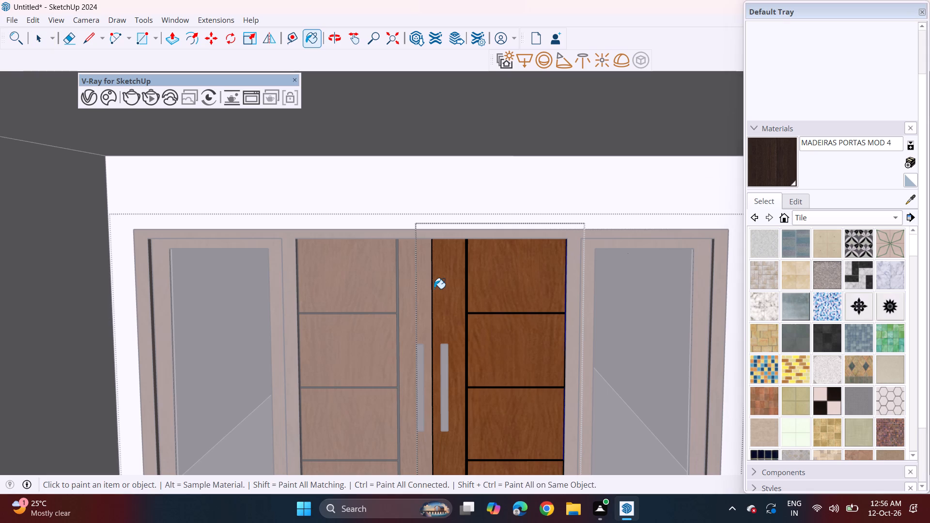
pyautogui.click(449, 285)
# Paint the right leaf's remaining stacked panels, down to the lowest one, with MADEIRAS PORTAS MOD 4.
pyautogui.press('space')
pyautogui.click(515, 270)
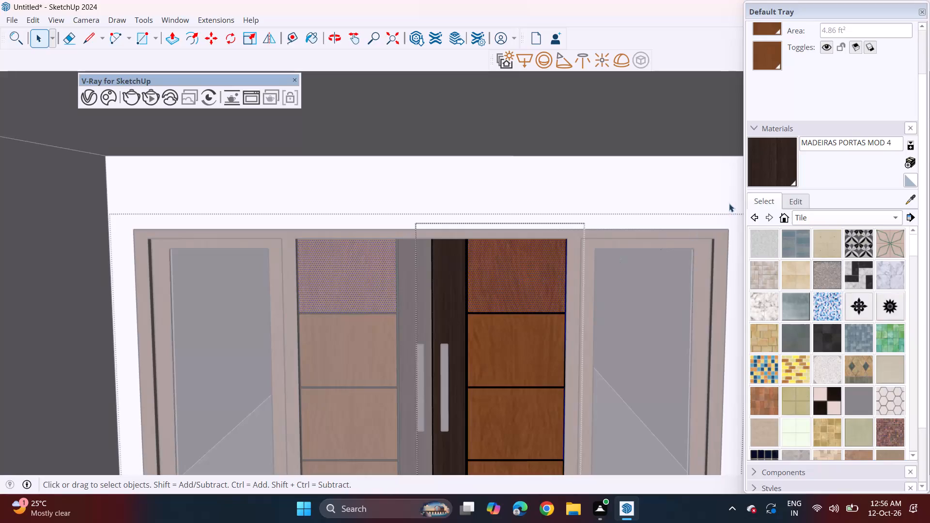
pyautogui.click(780, 161)
pyautogui.click(496, 289)
pyautogui.click(489, 336)
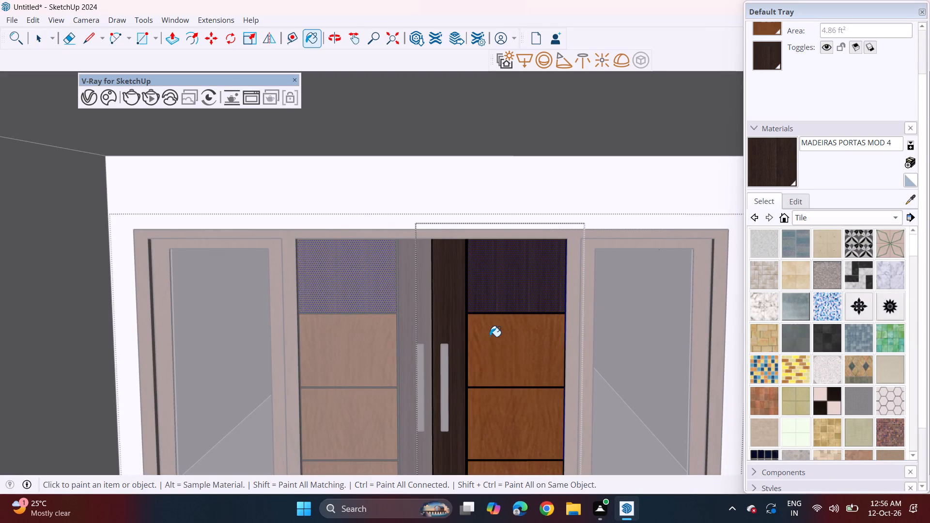
pyautogui.click(496, 418)
pyautogui.keyDown('shift'); pyautogui.moveTo(481, 396); pyautogui.dragTo(435, 288, button='middle'); pyautogui.keyUp('shift')
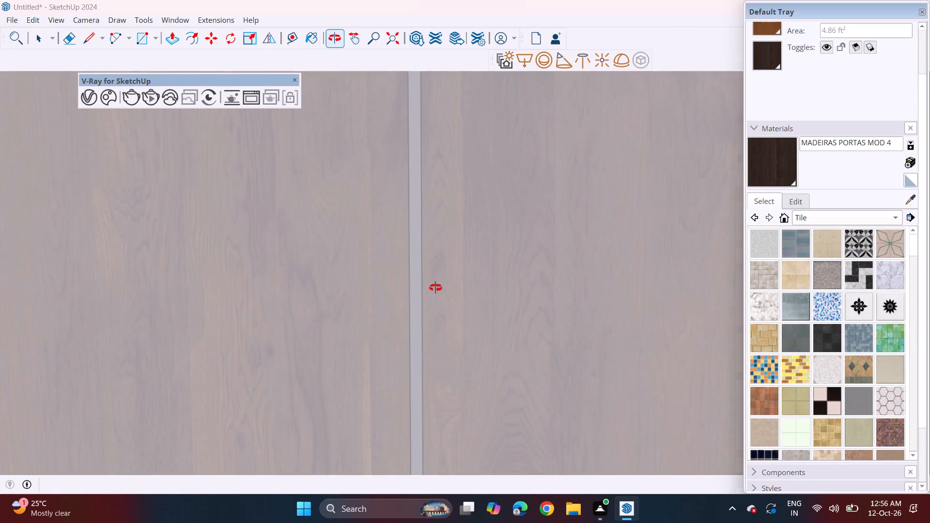
pyautogui.moveTo(435, 288); pyautogui.dragTo(443, 462, button='middle')
pyautogui.keyDown('shift'); pyautogui.moveTo(386, 176); pyautogui.dragTo(421, 493, button='middle'); pyautogui.keyUp('shift')
pyautogui.keyDown('shift'); pyautogui.moveTo(374, 194); pyautogui.dragTo(388, 351, button='middle'); pyautogui.keyUp('shift')
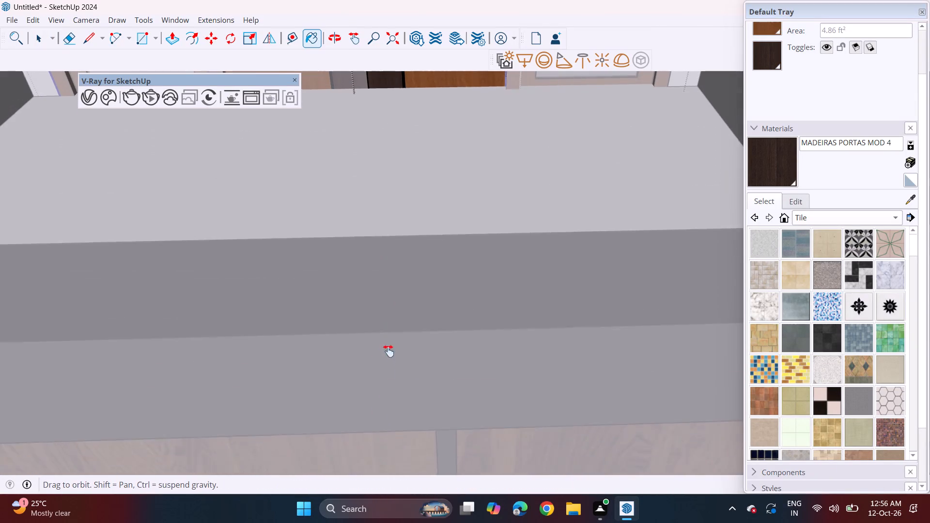
pyautogui.keyDown('shift'); pyautogui.moveTo(388, 351); pyautogui.dragTo(374, 504, button='middle'); pyautogui.keyUp('shift')
pyautogui.keyDown('shift'); pyautogui.moveTo(406, 111); pyautogui.dragTo(387, 232, button='middle'); pyautogui.keyUp('shift')
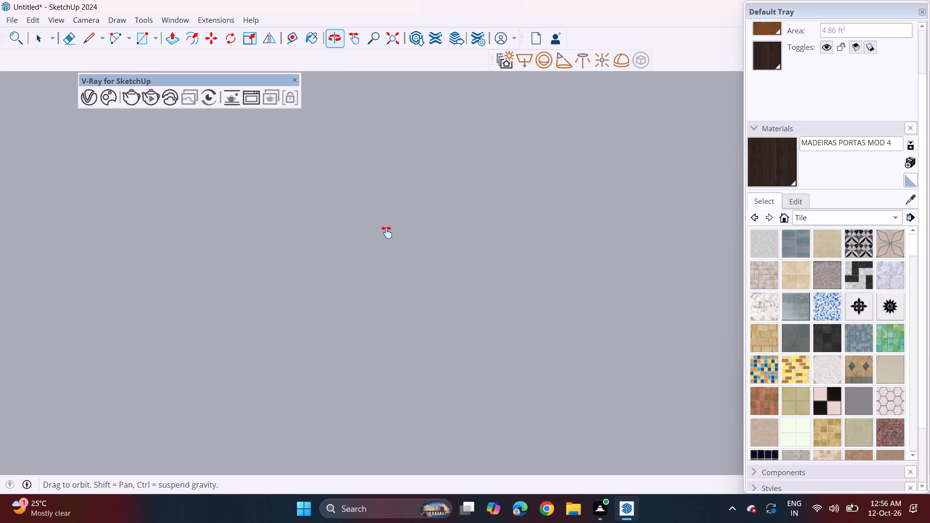
pyautogui.keyDown('shift'); pyautogui.moveTo(387, 232); pyautogui.dragTo(380, 204, button='middle'); pyautogui.keyUp('shift')
pyautogui.click(410, 161)
pyautogui.scroll(-1, 273, 144)
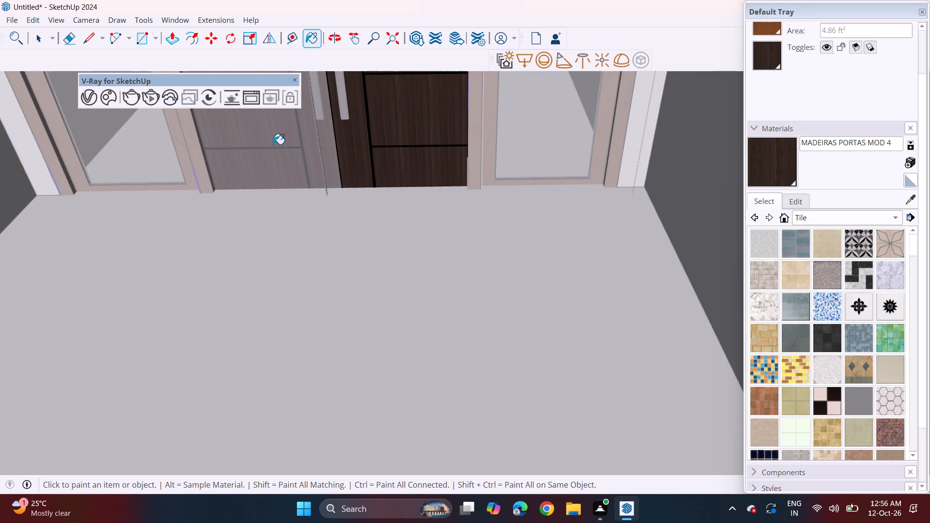
# Close the right door leaf and its panel group, returning to the main door group.
pyautogui.keyDown('shift'); pyautogui.moveTo(292, 128); pyautogui.dragTo(298, 136, button='middle'); pyautogui.keyUp('shift')
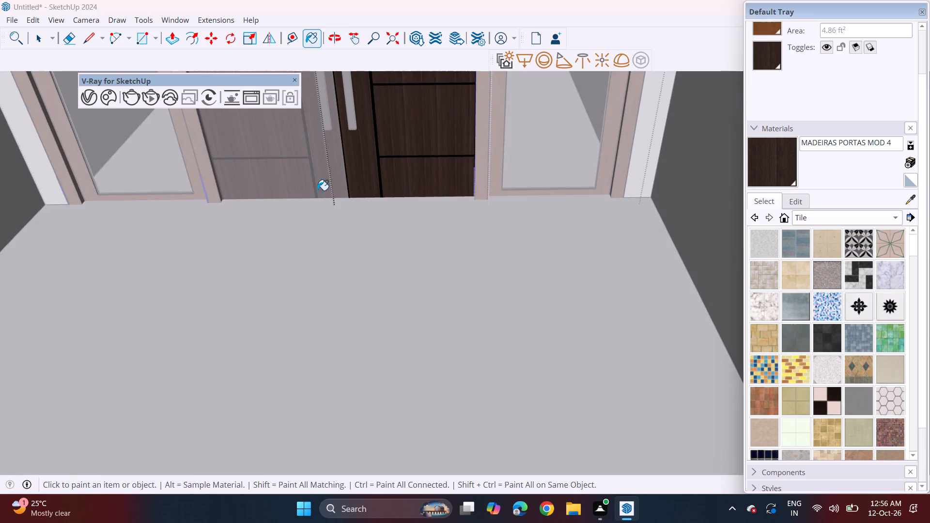
pyautogui.moveTo(321, 190); pyautogui.dragTo(302, 111, button='middle')
pyautogui.keyDown('shift'); pyautogui.moveTo(306, 87); pyautogui.dragTo(378, 333, button='middle'); pyautogui.keyUp('shift')
pyautogui.moveTo(381, 253); pyautogui.dragTo(351, 146, button='middle')
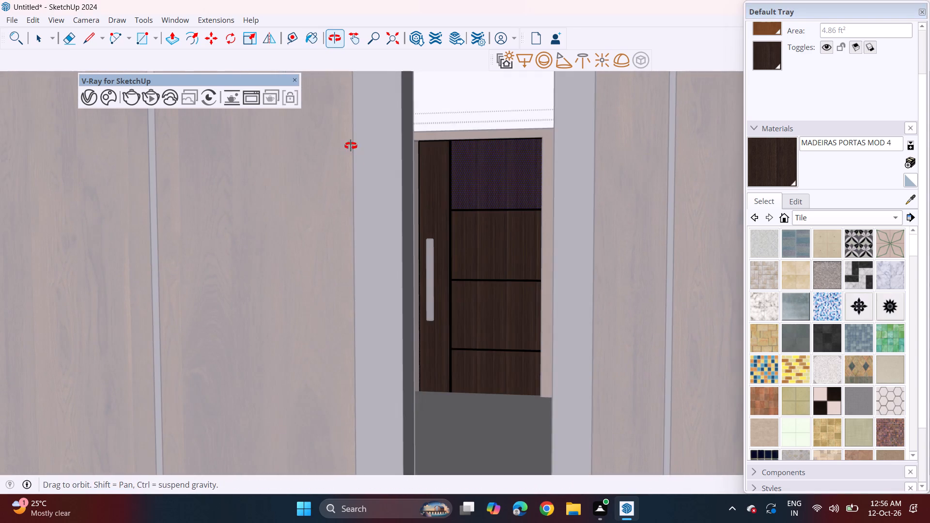
pyautogui.moveTo(351, 146); pyautogui.dragTo(351, 138, button='middle')
pyautogui.scroll(-16, 356, 139)
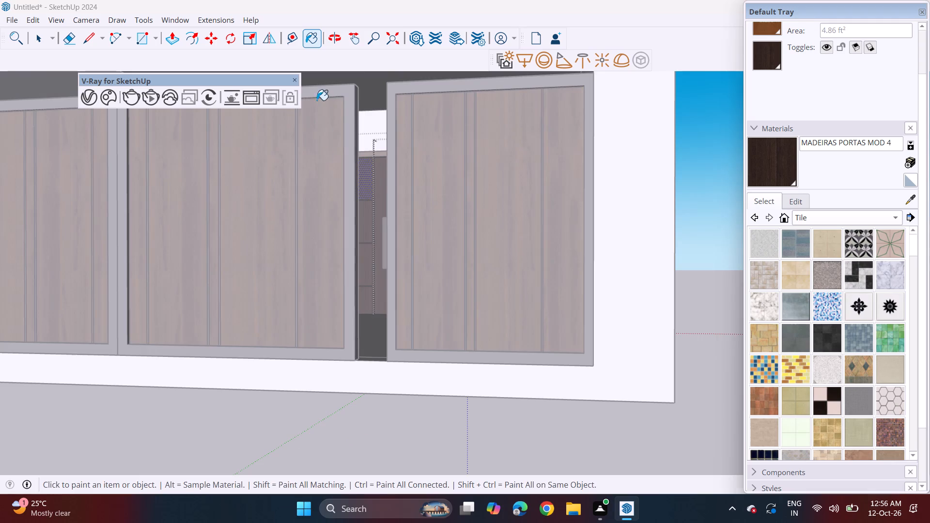
pyautogui.keyDown('shift'); pyautogui.moveTo(317, 99); pyautogui.dragTo(369, 295, button='middle'); pyautogui.keyUp('shift')
pyautogui.moveTo(372, 268); pyautogui.dragTo(455, 303, button='middle')
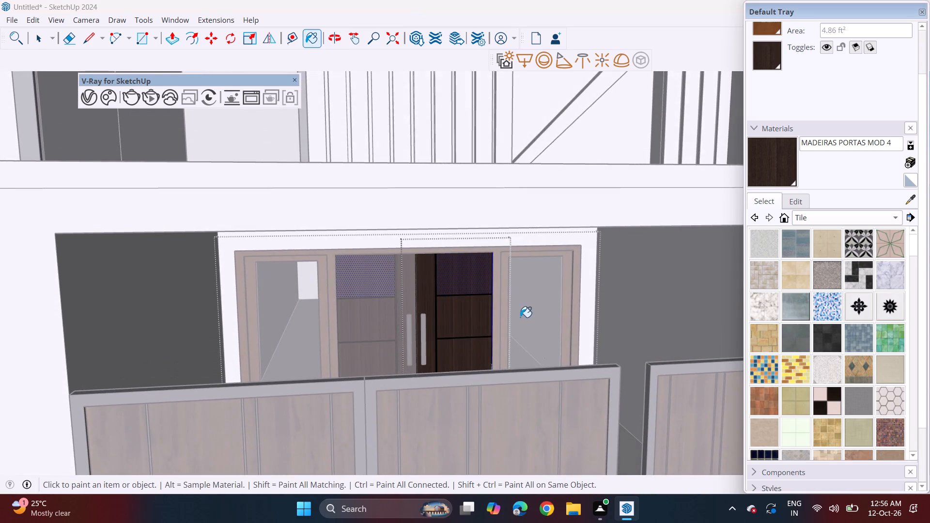
pyautogui.scroll(5, 518, 310)
pyautogui.press('space')
pyautogui.click(496, 283)
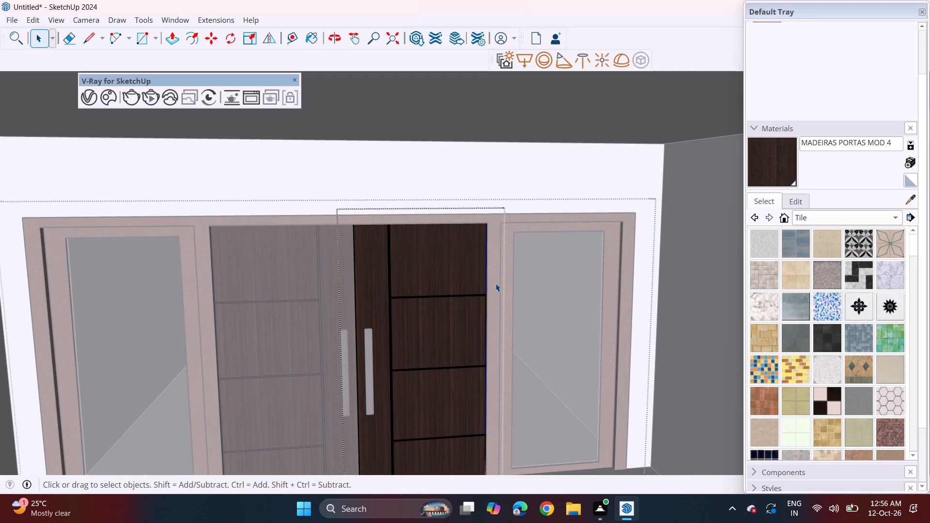
pyautogui.click(506, 186)
pyautogui.click(500, 158)
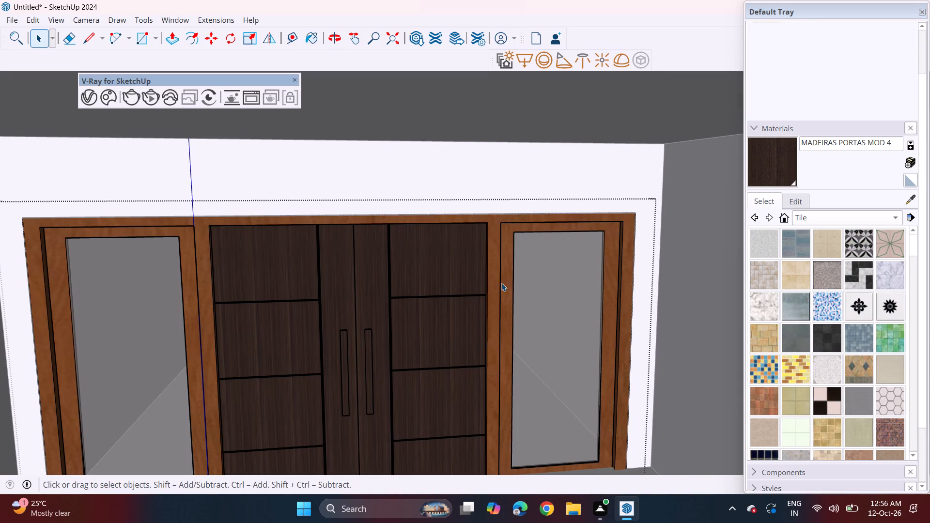
# Open the main door's outer frame group, paint the frame with MADEIRAS PORTAS MOD 4, and close the group.
pyautogui.click(505, 281)
pyautogui.click(501, 277)
pyautogui.rightClick(493, 273)
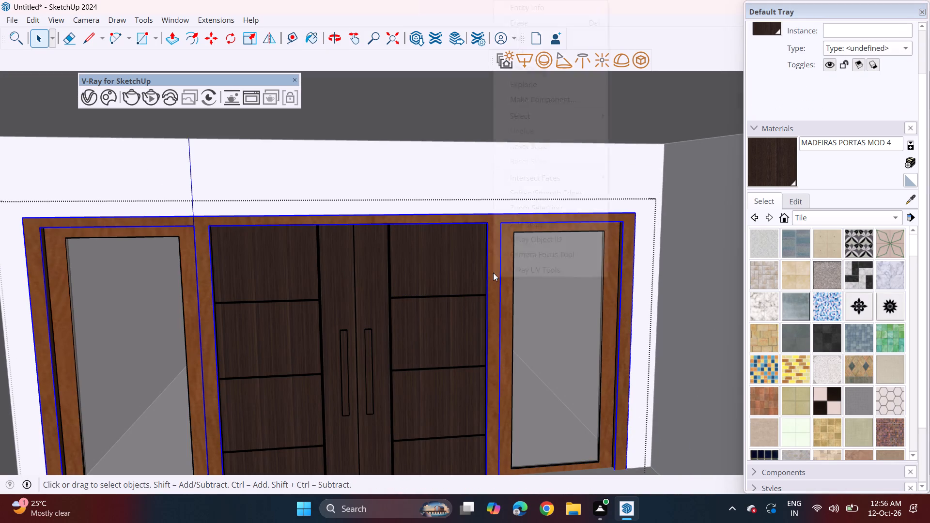
pyautogui.click(530, 68)
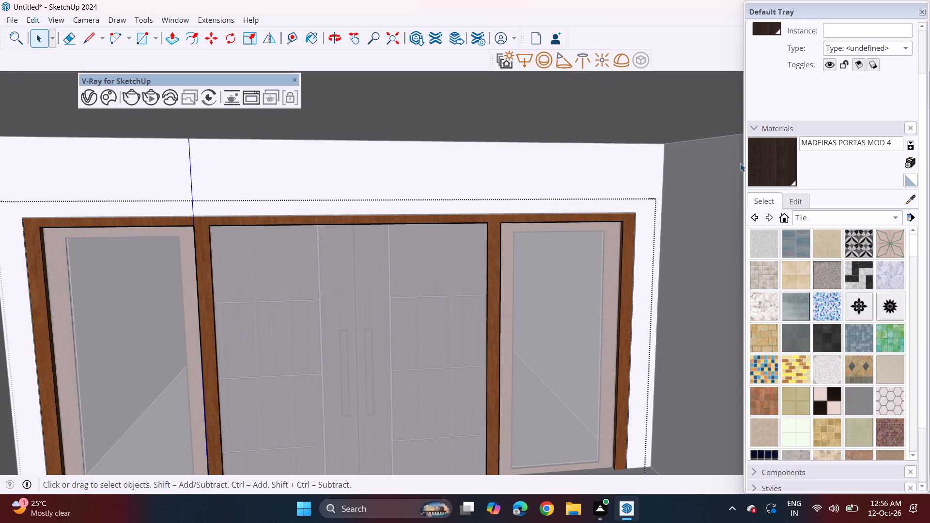
pyautogui.click(772, 165)
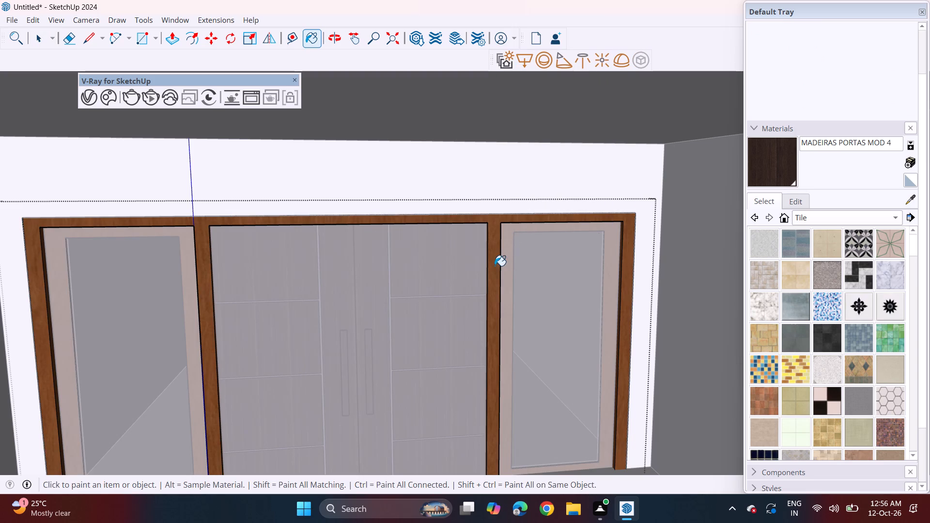
pyautogui.click(492, 266)
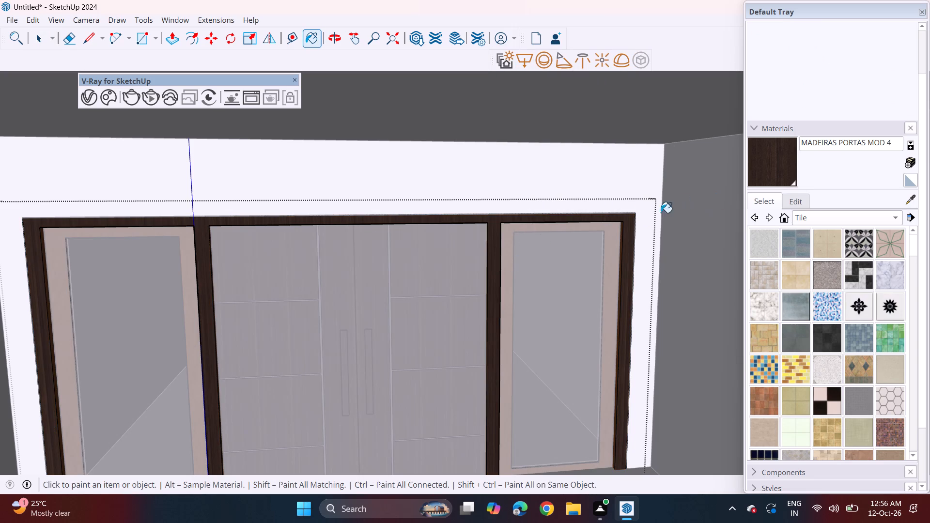
pyautogui.press('space')
pyautogui.click(593, 182)
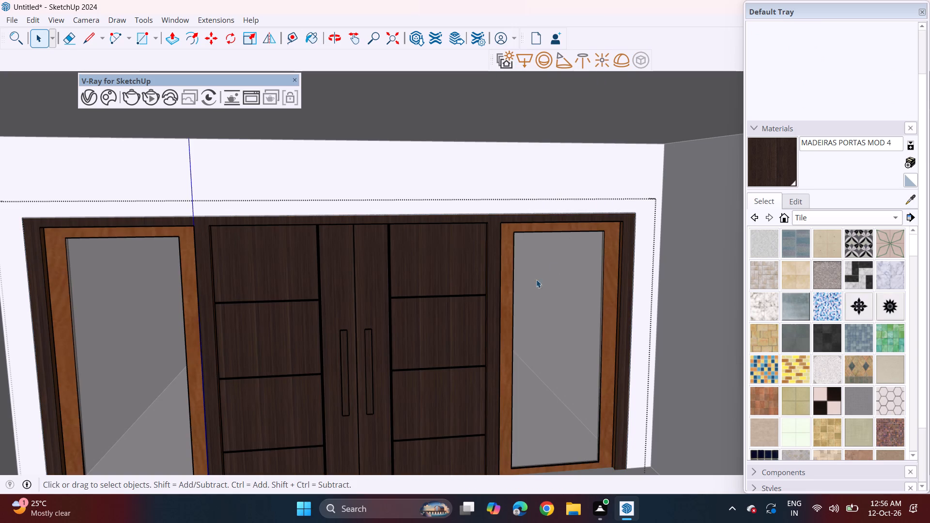
# Open the glazed sidelight component, paint its wooden frame with MADEIRAS PORTAS MOD 4, and exit the main door group.
pyautogui.click(506, 302)
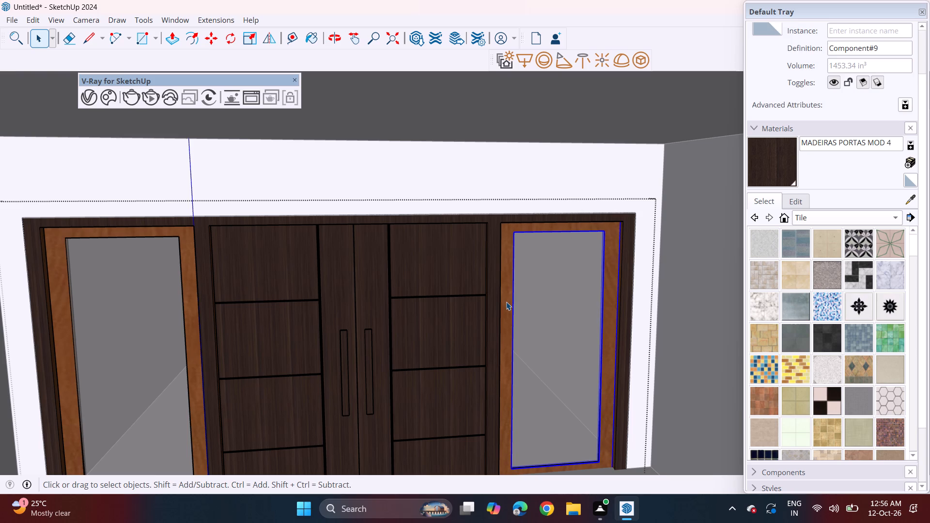
pyautogui.click(506, 302)
pyautogui.rightClick(506, 300)
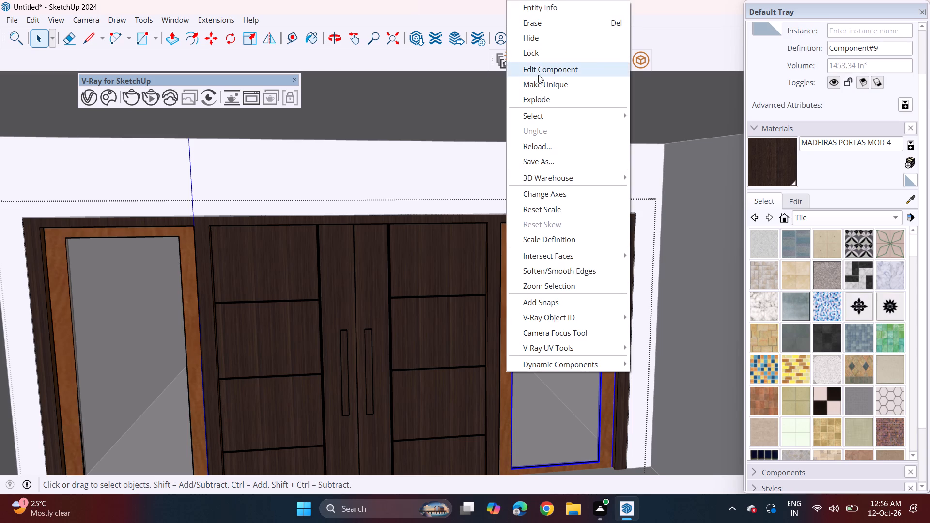
pyautogui.click(538, 72)
pyautogui.click(777, 154)
pyautogui.click(511, 269)
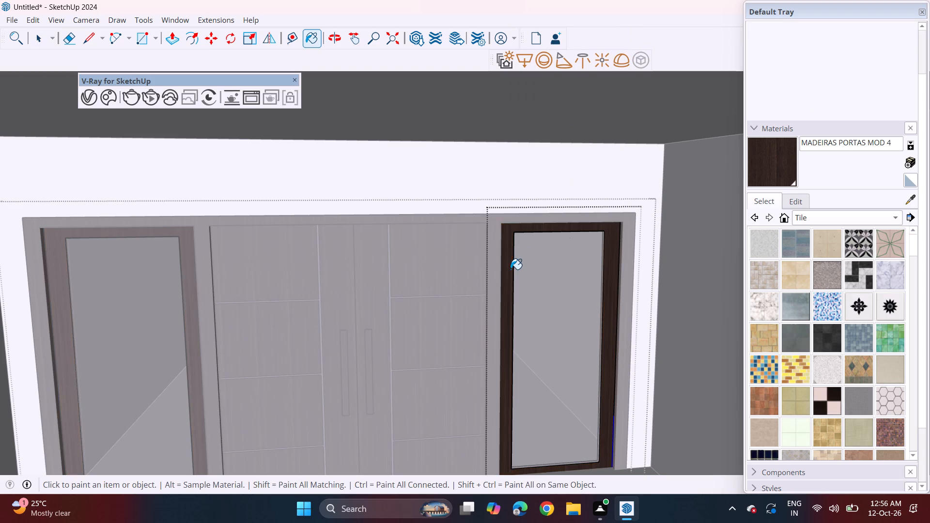
pyautogui.press('space')
pyautogui.click(311, 296)
pyautogui.scroll(-3, 308, 294)
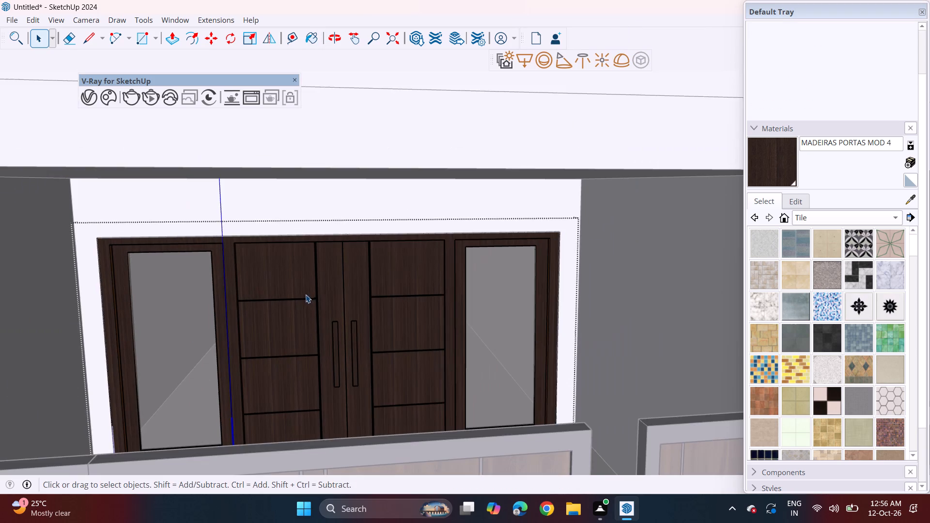
pyautogui.moveTo(294, 306); pyautogui.dragTo(254, 281, button='middle')
pyautogui.scroll(-10, 254, 272)
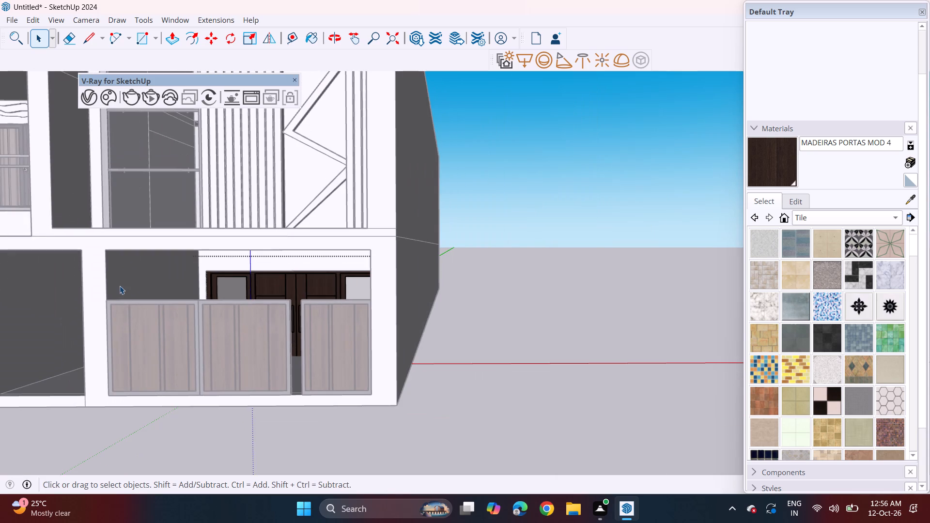
pyautogui.keyDown('shift'); pyautogui.moveTo(124, 297); pyautogui.dragTo(236, 319, button='middle'); pyautogui.keyUp('shift')
pyautogui.press('space')
pyautogui.click(590, 245)
pyautogui.click(683, 269)
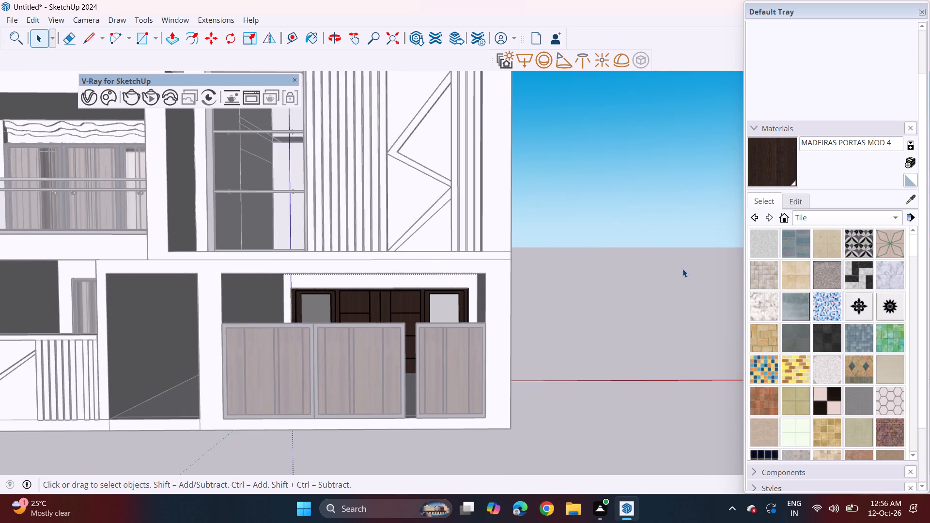
# Paint the solid ceiling area beside the slats under the top-floor roof overhang with MADEIRAS PORTAS MOD 4.
pyautogui.keyDown('shift'); pyautogui.moveTo(287, 302); pyautogui.dragTo(349, 311, button='middle'); pyautogui.keyUp('shift')
pyautogui.scroll(-2, 341, 299)
pyautogui.moveTo(277, 308); pyautogui.dragTo(295, 321, button='middle')
pyautogui.moveTo(279, 314); pyautogui.dragTo(303, 321, button='middle')
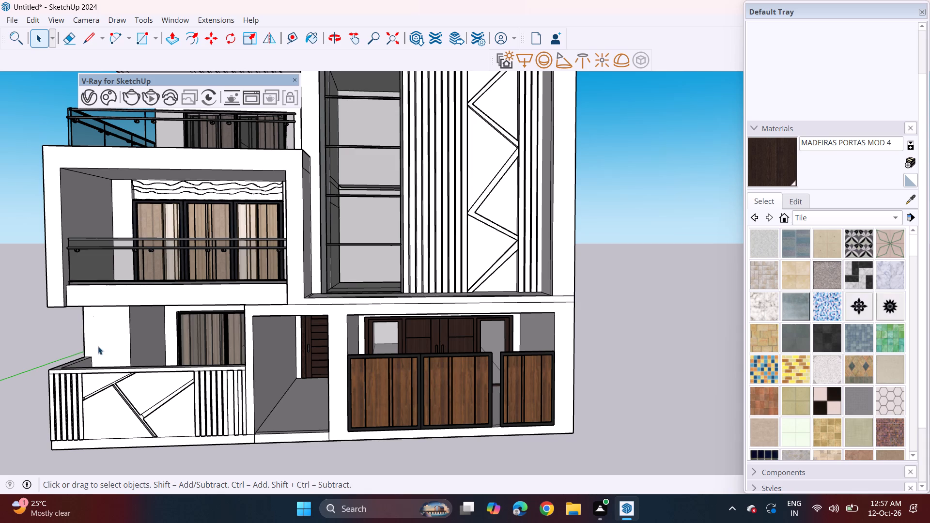
pyautogui.keyDown('shift'); pyautogui.moveTo(178, 346); pyautogui.dragTo(192, 420, button='middle'); pyautogui.keyUp('shift')
pyautogui.keyDown('shift'); pyautogui.moveTo(149, 240); pyautogui.dragTo(199, 327, button='middle'); pyautogui.keyUp('shift')
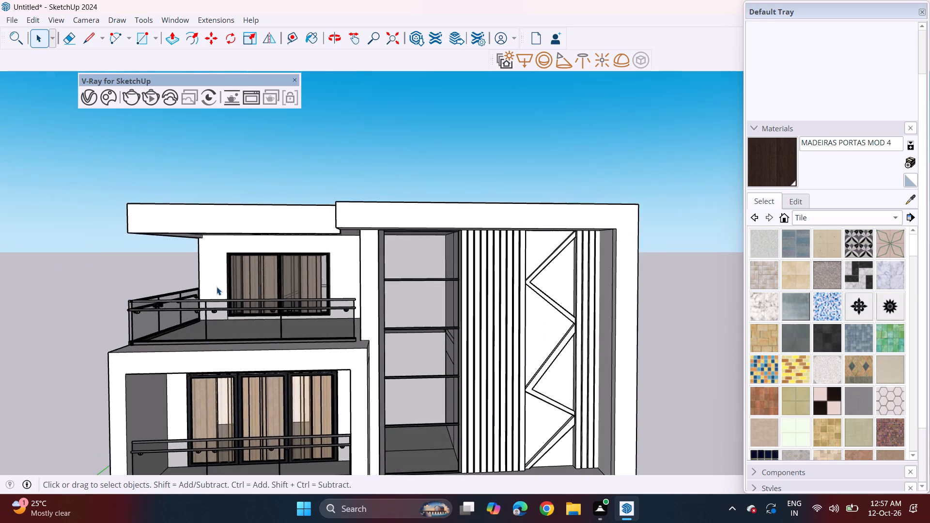
pyautogui.moveTo(217, 261); pyautogui.dragTo(224, 203, button='middle')
pyautogui.moveTo(764, 161); pyautogui.dragTo(760, 166)
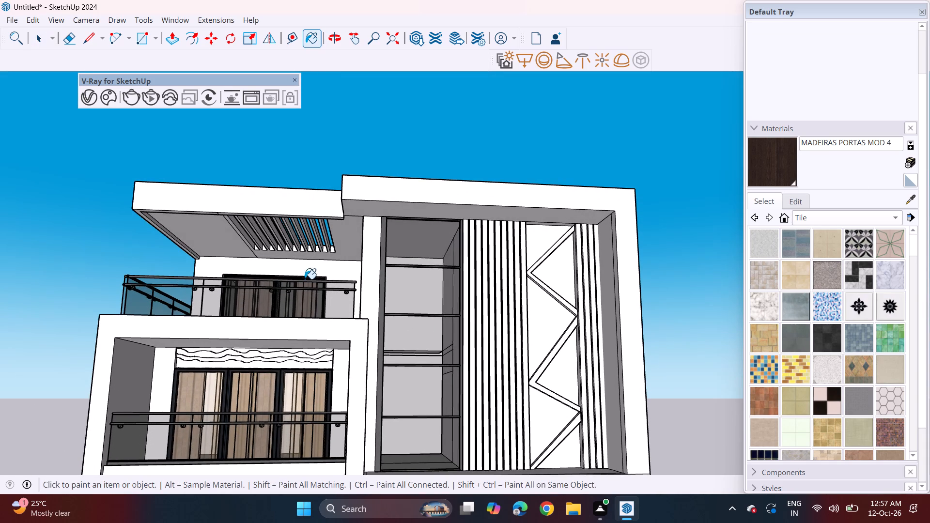
pyautogui.click(217, 231)
pyautogui.scroll(-2, 248, 280)
pyautogui.moveTo(316, 272); pyautogui.dragTo(282, 219, button='middle')
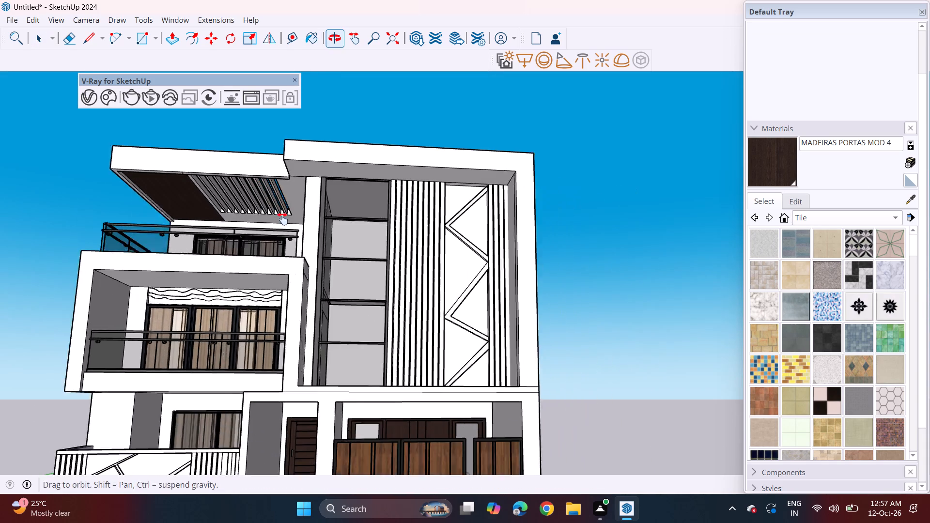
pyautogui.moveTo(282, 219); pyautogui.dragTo(276, 188, button='middle')
pyautogui.moveTo(274, 194); pyautogui.dragTo(283, 229, button='middle')
pyautogui.keyDown('shift'); pyautogui.moveTo(331, 240); pyautogui.dragTo(399, 257, button='middle'); pyautogui.keyUp('shift')
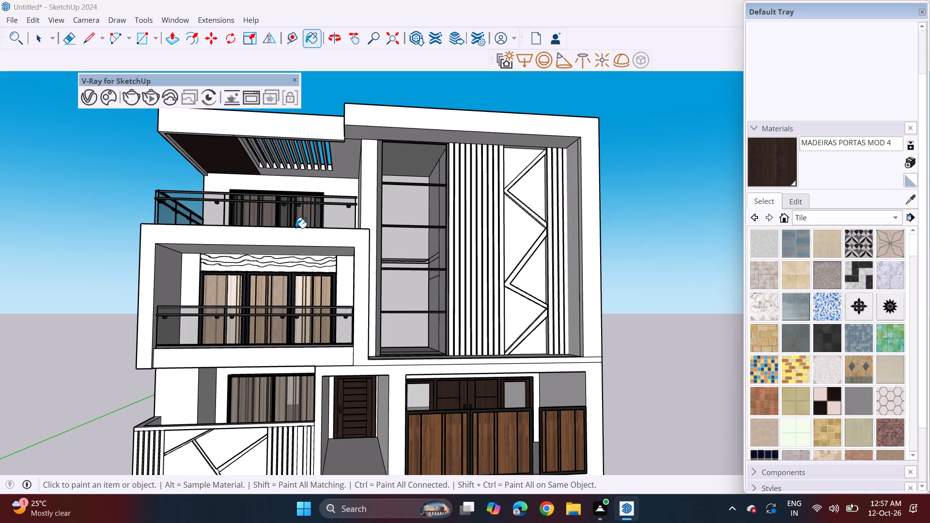
pyautogui.hotkey('ctrl', 'z')
pyautogui.click(214, 150)
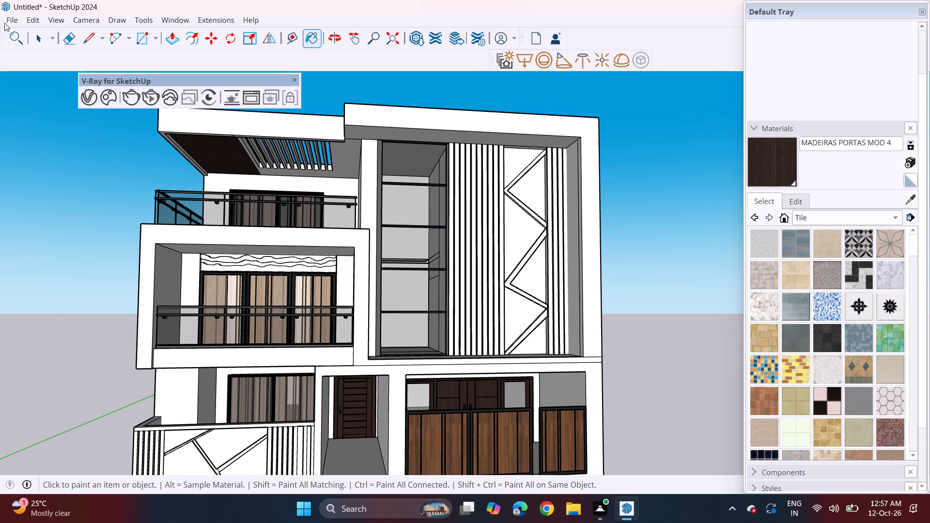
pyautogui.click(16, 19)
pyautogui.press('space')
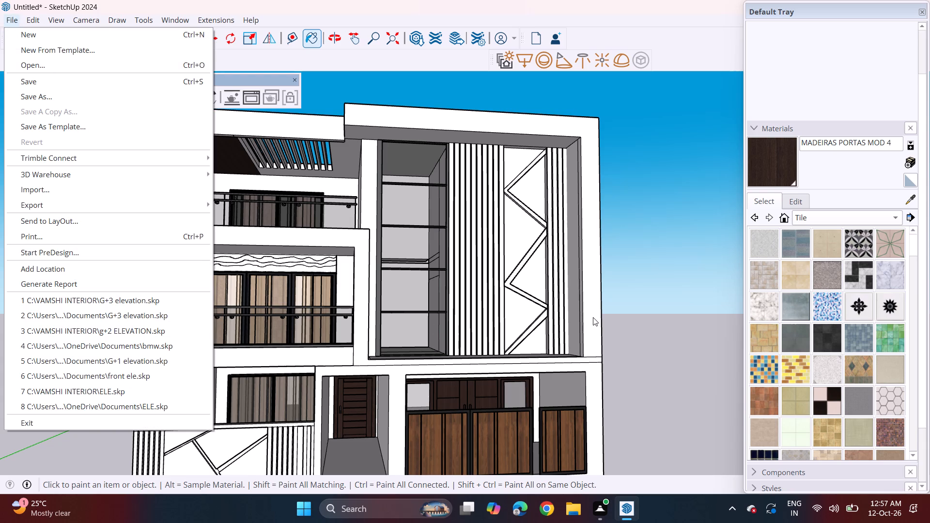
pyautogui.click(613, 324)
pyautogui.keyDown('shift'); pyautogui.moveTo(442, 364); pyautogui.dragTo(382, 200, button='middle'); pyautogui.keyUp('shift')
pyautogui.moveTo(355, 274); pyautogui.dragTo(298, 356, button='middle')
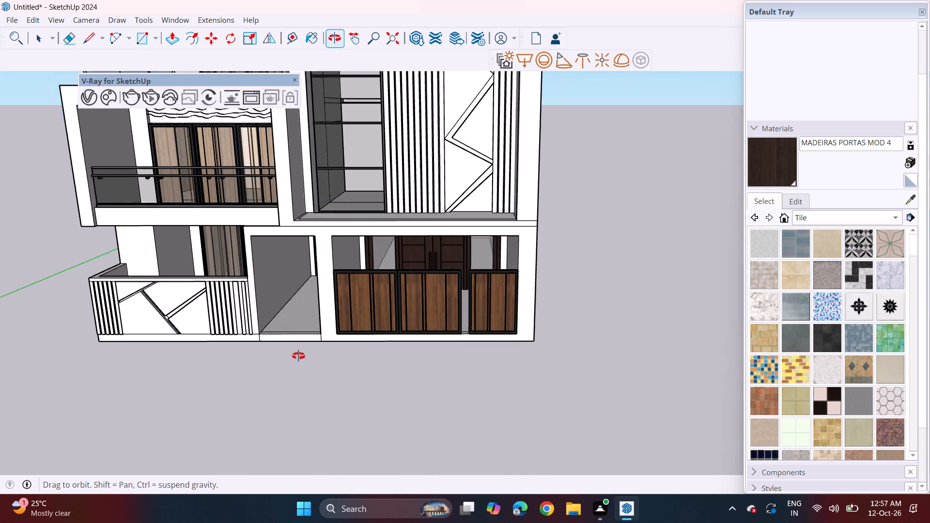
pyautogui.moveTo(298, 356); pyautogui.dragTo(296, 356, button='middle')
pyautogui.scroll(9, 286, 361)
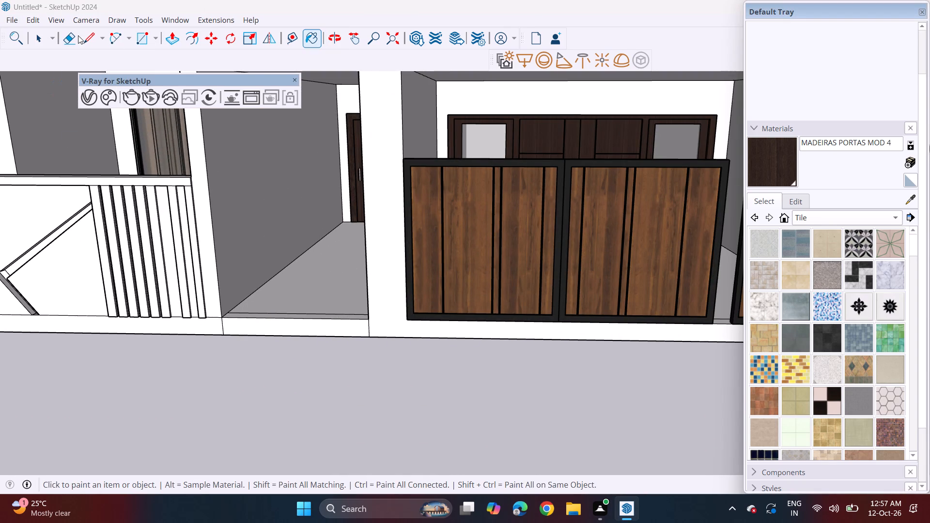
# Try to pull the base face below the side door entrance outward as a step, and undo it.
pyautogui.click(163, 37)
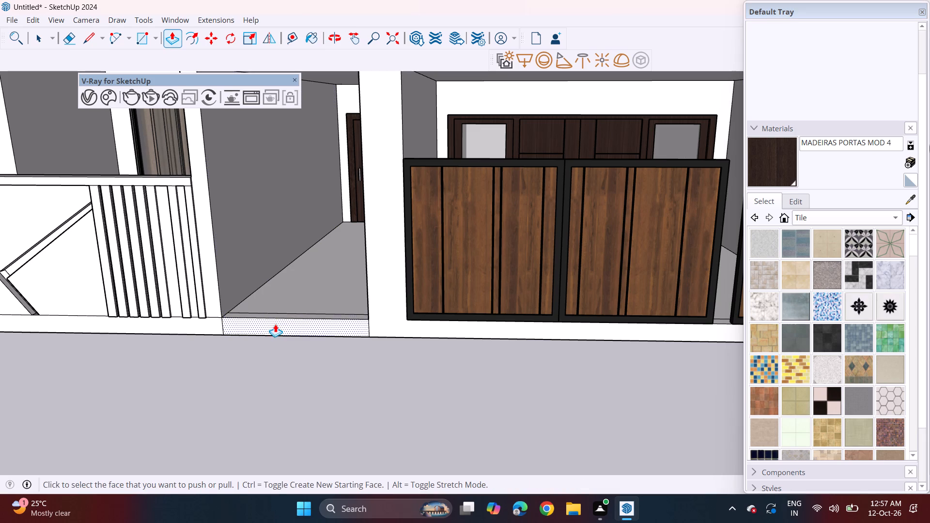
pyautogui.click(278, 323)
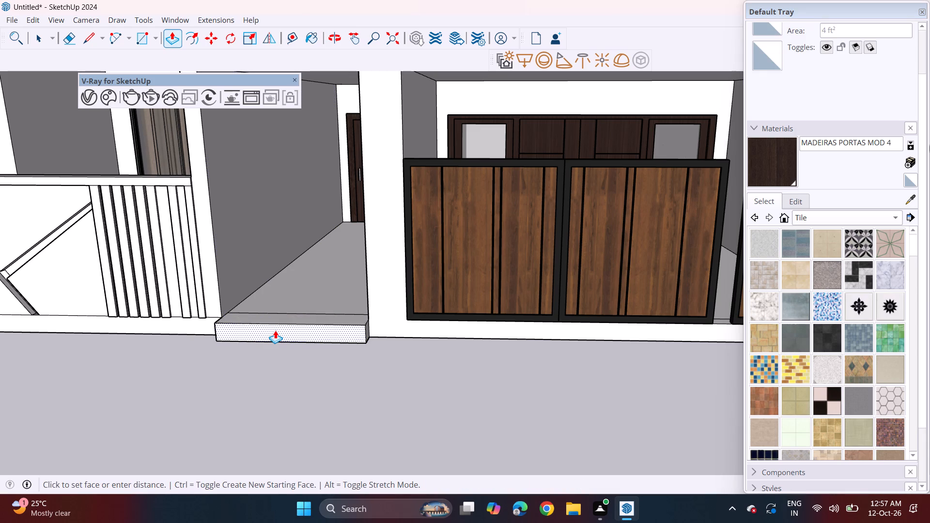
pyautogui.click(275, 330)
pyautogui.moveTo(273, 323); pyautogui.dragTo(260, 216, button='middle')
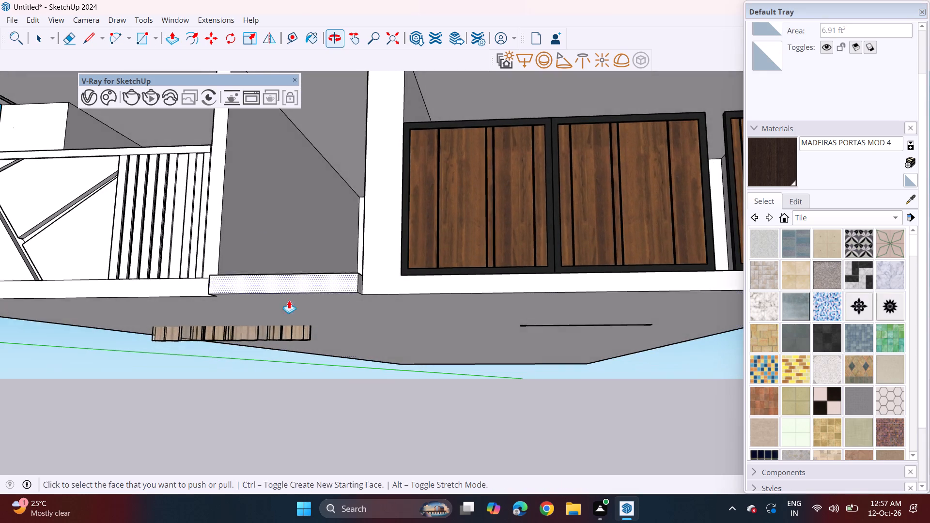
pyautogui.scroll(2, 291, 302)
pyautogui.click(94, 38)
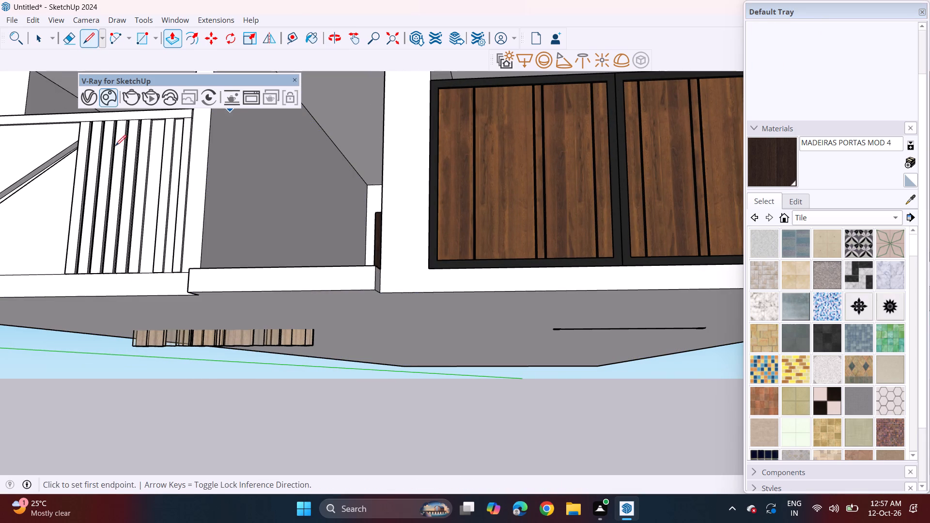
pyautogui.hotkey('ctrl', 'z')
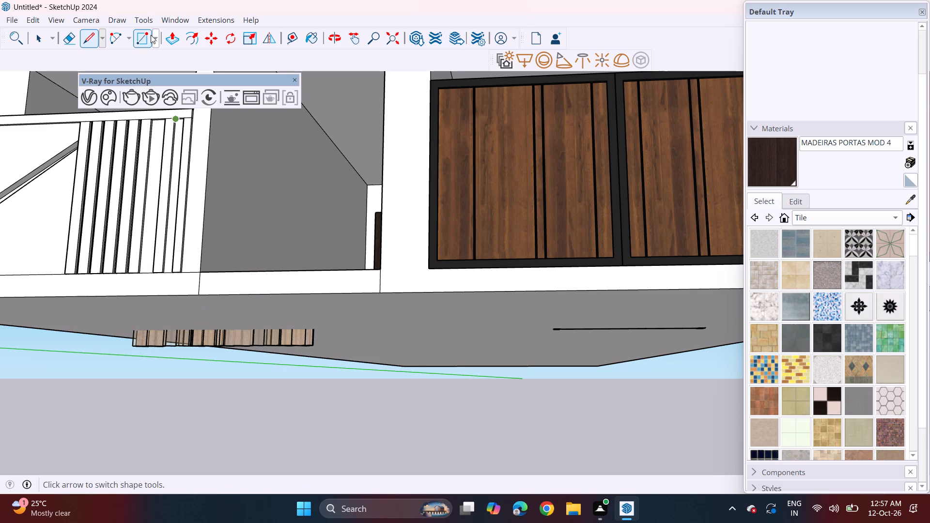
# Pull the base face below the side door entrance outward to form the top entrance step.
pyautogui.click(174, 40)
pyautogui.click(257, 285)
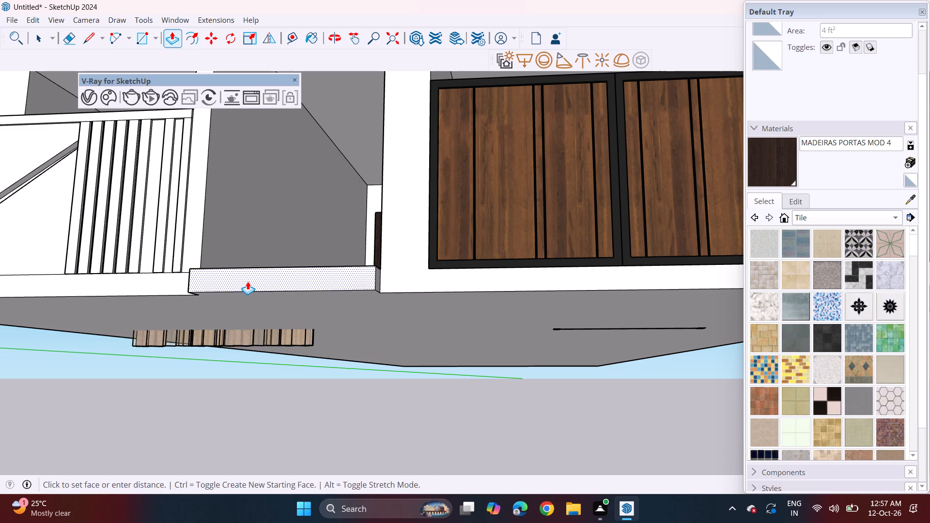
pyautogui.click(248, 281)
# Extend the top step's underside downward as a new section and pull its front face outward to form a second step.
pyautogui.moveTo(250, 307); pyautogui.dragTo(240, 253, button='middle')
pyautogui.click(256, 232)
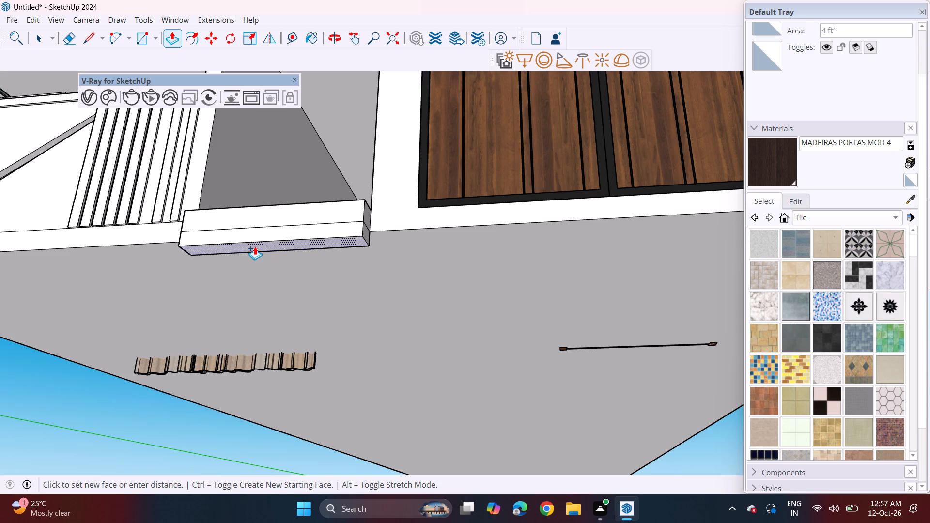
pyautogui.click(253, 250)
pyautogui.click(261, 233)
pyautogui.moveTo(253, 225); pyautogui.dragTo(253, 263, button='middle')
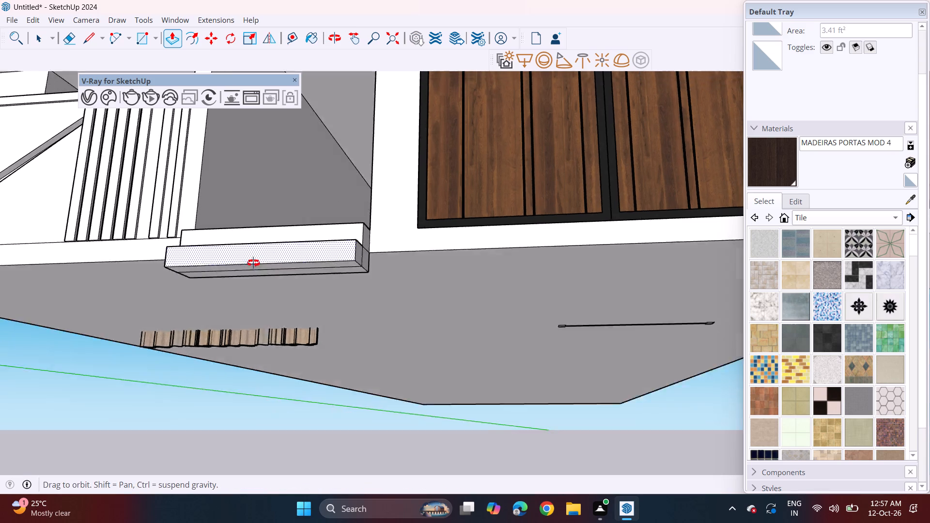
pyautogui.moveTo(253, 263); pyautogui.dragTo(253, 324, button='middle')
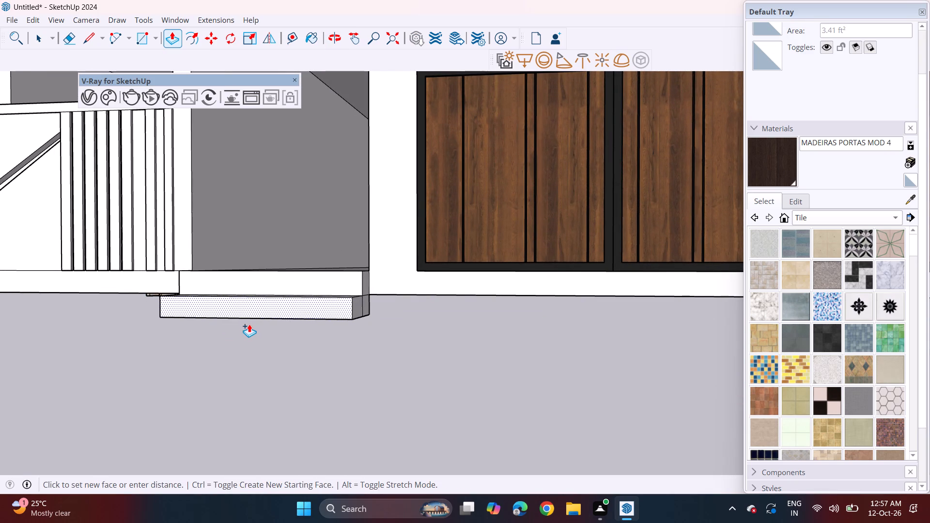
pyautogui.doubleClick(249, 324)
# Extend the second step's underside downward as a new section and pull its front face outward to form a third step.
pyautogui.moveTo(251, 320); pyautogui.dragTo(244, 217, button='middle')
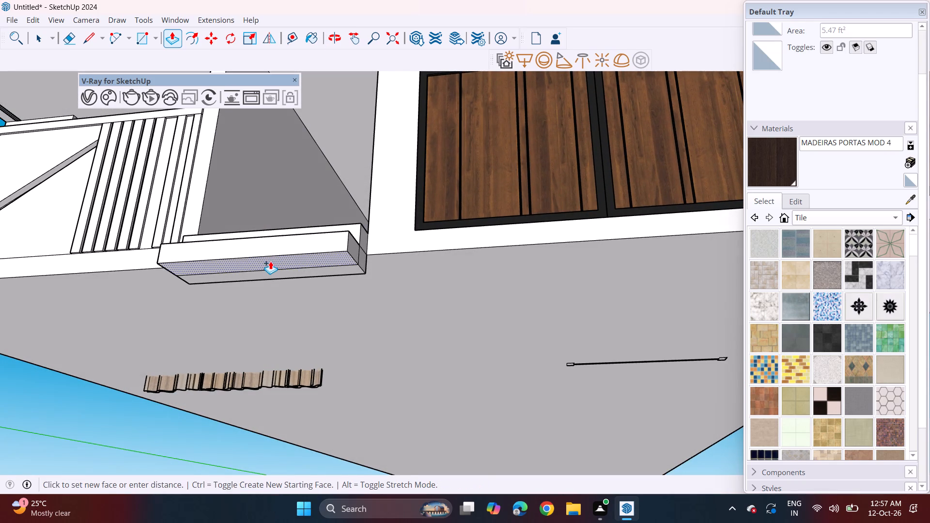
pyautogui.click(270, 261)
pyautogui.click(271, 278)
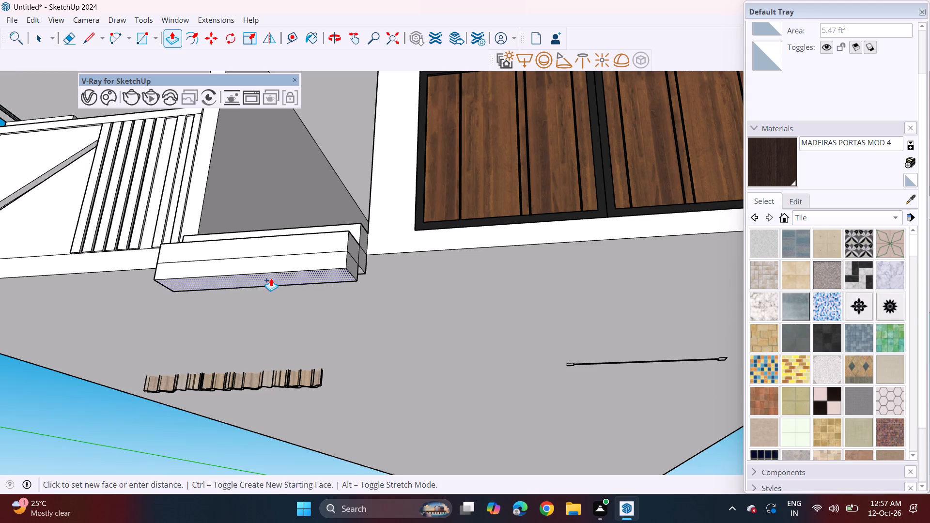
pyautogui.moveTo(272, 276); pyautogui.dragTo(250, 420, button='middle')
pyautogui.click(269, 367)
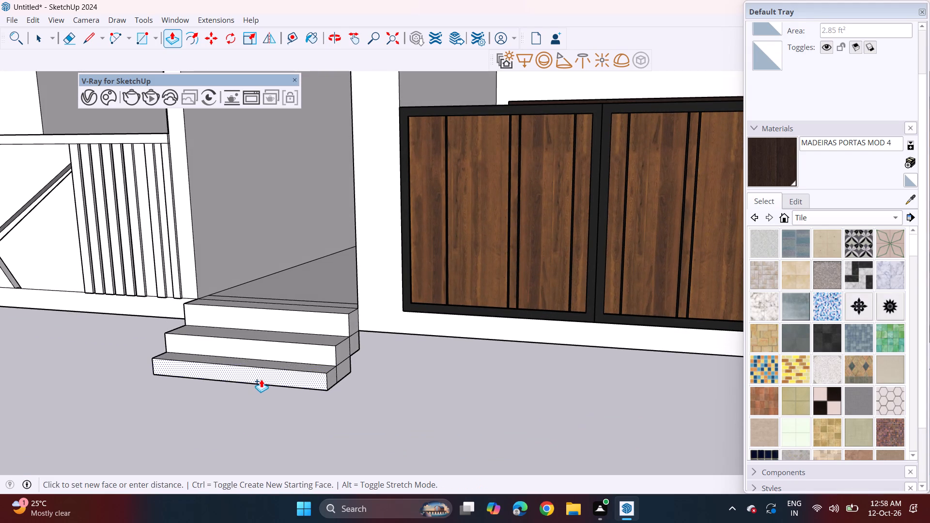
pyautogui.click(257, 383)
# Pull the underside of the whole house base downward to deepen the plinth behind the entrance steps.
pyautogui.moveTo(225, 389); pyautogui.dragTo(369, 252, button='middle')
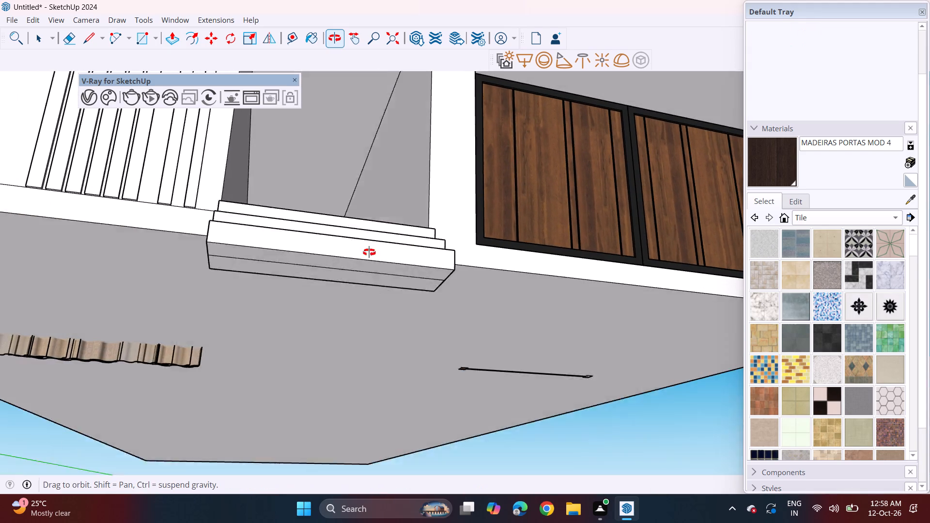
pyautogui.moveTo(369, 252); pyautogui.dragTo(369, 240, button='middle')
pyautogui.click(352, 319)
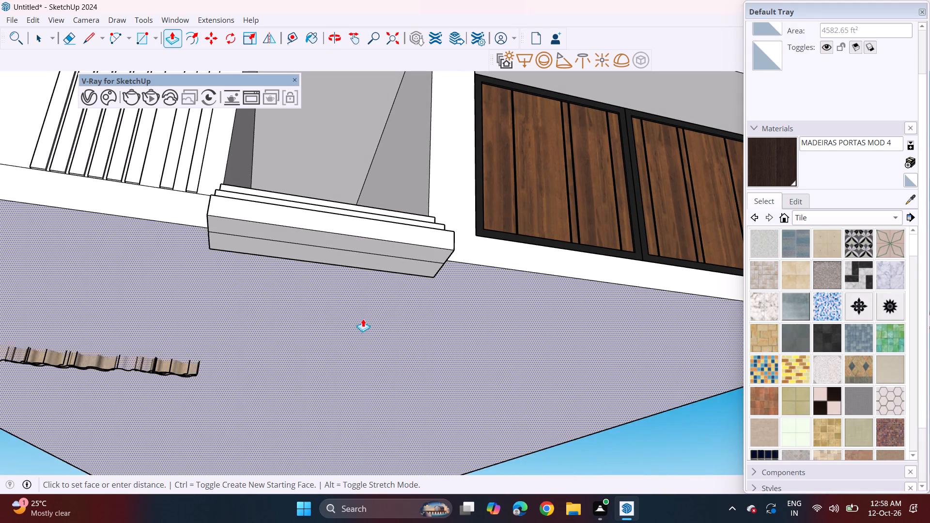
pyautogui.click(356, 344)
pyautogui.moveTo(362, 264); pyautogui.dragTo(296, 371, button='middle')
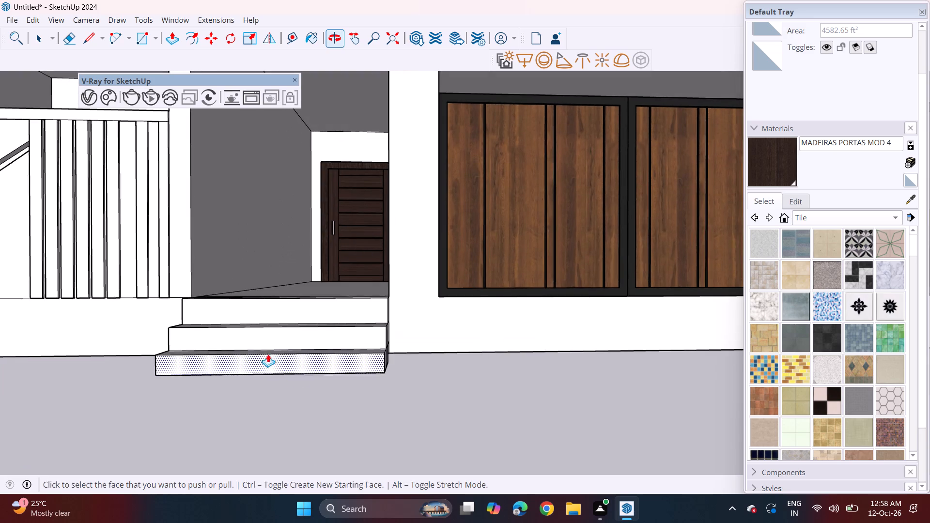
# Extend the house base's underside downward as a new section, forming a thin separate band along the plinth's bottom.
pyautogui.scroll(-5, 265, 350)
pyautogui.keyDown('shift'); pyautogui.moveTo(193, 343); pyautogui.dragTo(252, 393, button='middle'); pyautogui.keyUp('shift')
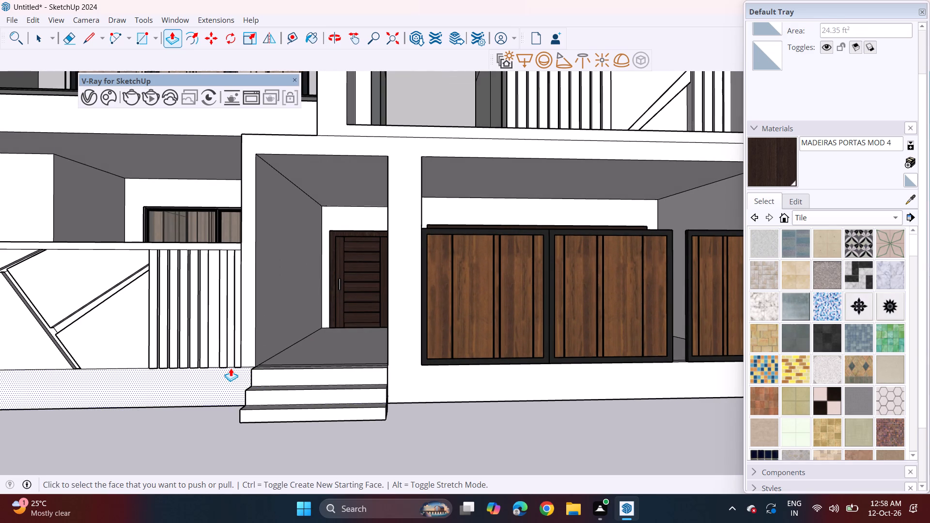
pyautogui.scroll(-6, 230, 367)
pyautogui.moveTo(224, 395); pyautogui.dragTo(215, 313, button='middle')
pyautogui.click(252, 382)
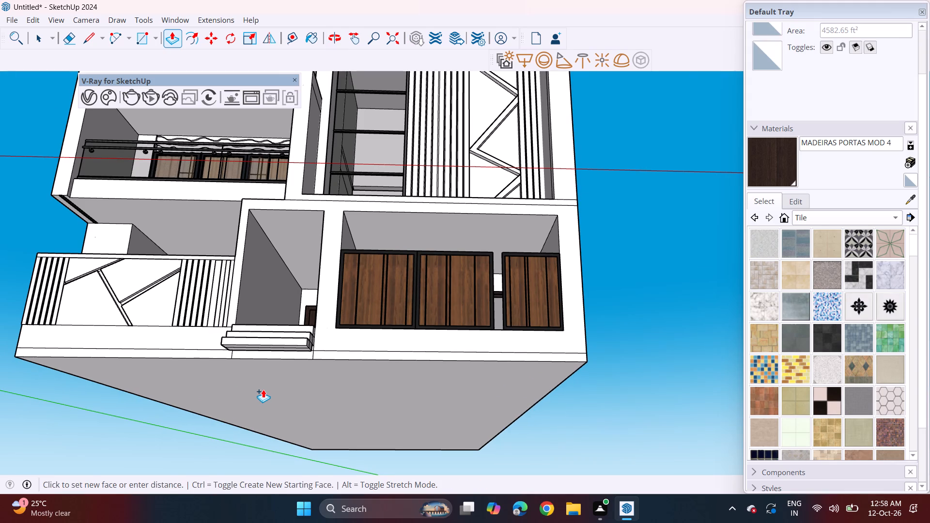
pyautogui.click(263, 389)
# Erase the two short vertical edges dividing the bottom plinth band beneath the entrance steps.
pyautogui.scroll(7, 296, 358)
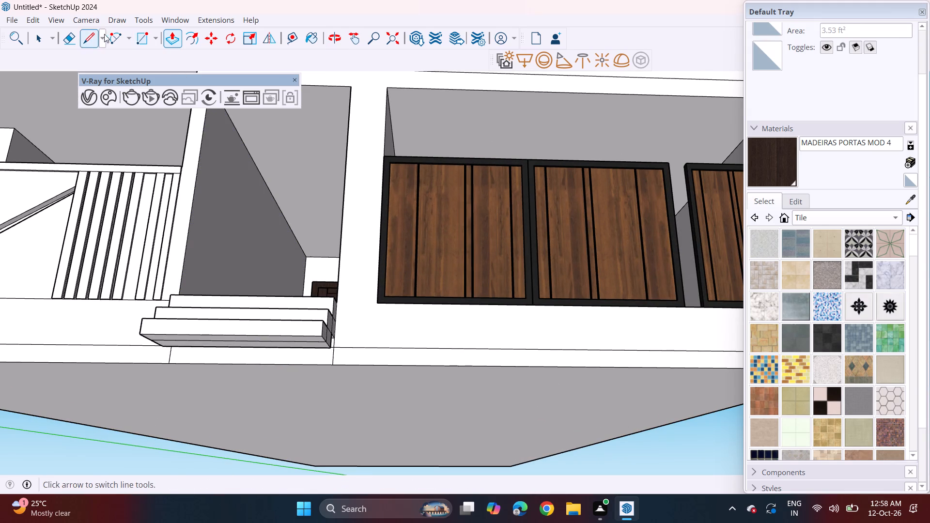
pyautogui.moveTo(68, 44); pyautogui.dragTo(70, 49)
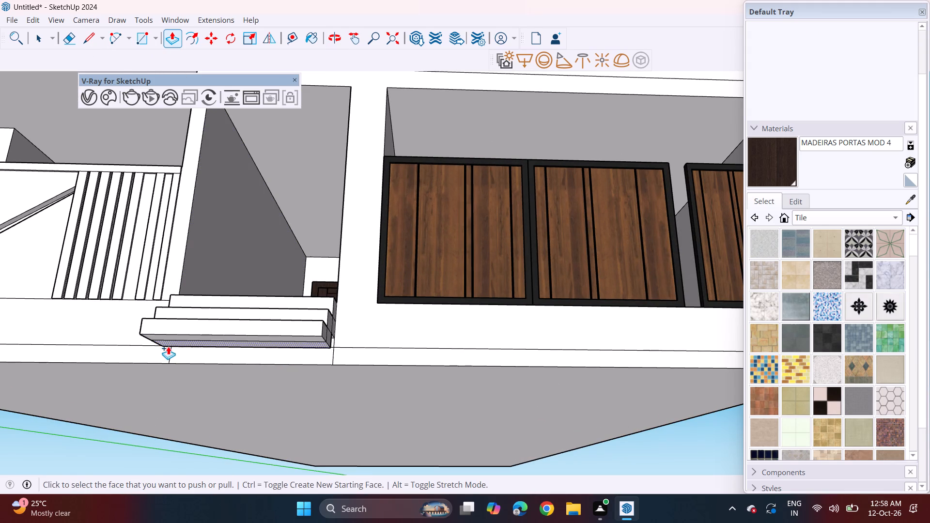
pyautogui.click(71, 31)
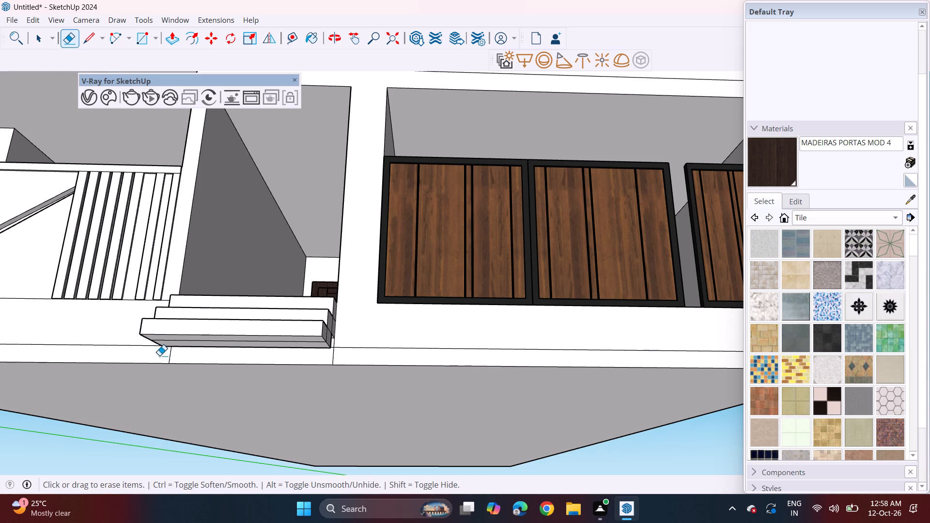
pyautogui.doubleClick(167, 354)
pyautogui.click(171, 350)
pyautogui.click(332, 358)
# Pull the bottom plinth band's front face outward to form a wide ground platform in front of the house.
pyautogui.moveTo(317, 356); pyautogui.dragTo(320, 413, button='middle')
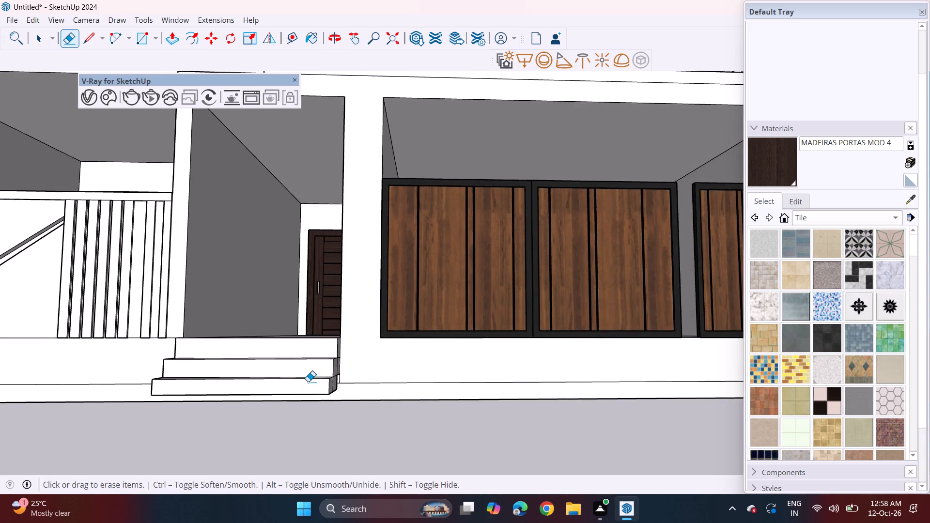
pyautogui.scroll(-8, 308, 384)
pyautogui.keyDown('shift'); pyautogui.moveTo(209, 421); pyautogui.dragTo(230, 348, button='middle'); pyautogui.keyUp('shift')
pyautogui.moveTo(225, 342); pyautogui.dragTo(225, 379, button='middle')
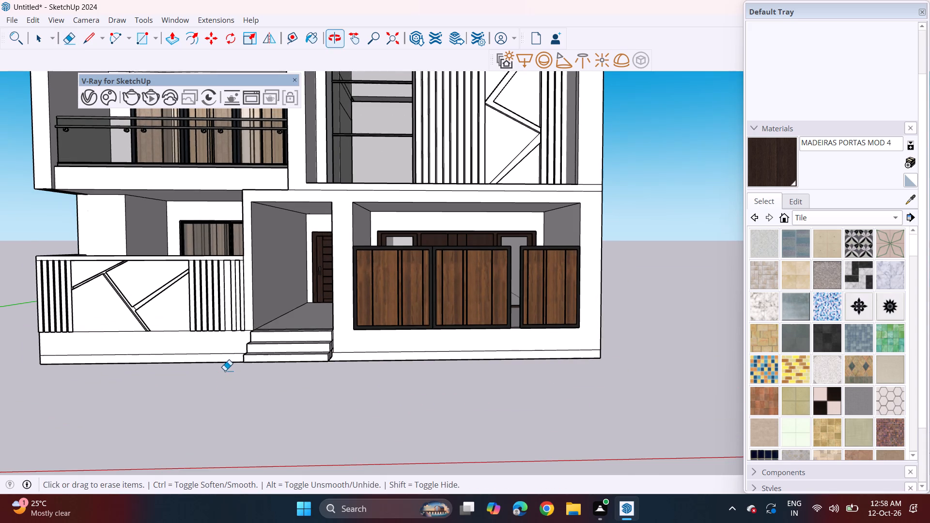
pyautogui.press('space')
pyautogui.write('p')
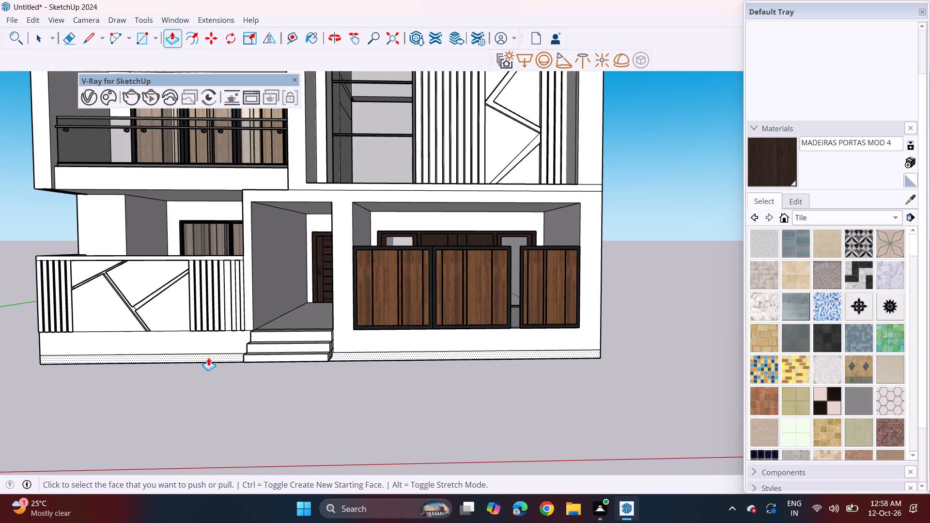
pyautogui.click(208, 357)
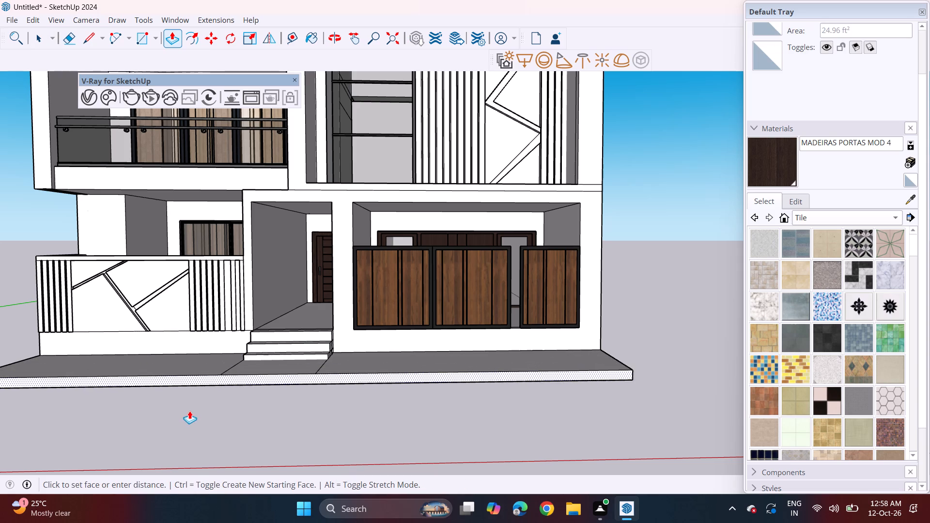
pyautogui.scroll(-7, 168, 419)
pyautogui.keyDown('shift'); pyautogui.moveTo(166, 413); pyautogui.dragTo(258, 395, button='middle'); pyautogui.keyUp('shift')
pyautogui.click(250, 417)
# Erase the two leftover edges crossing the ground platform in front of the entrance steps.
pyautogui.moveTo(174, 352); pyautogui.dragTo(220, 349, button='middle')
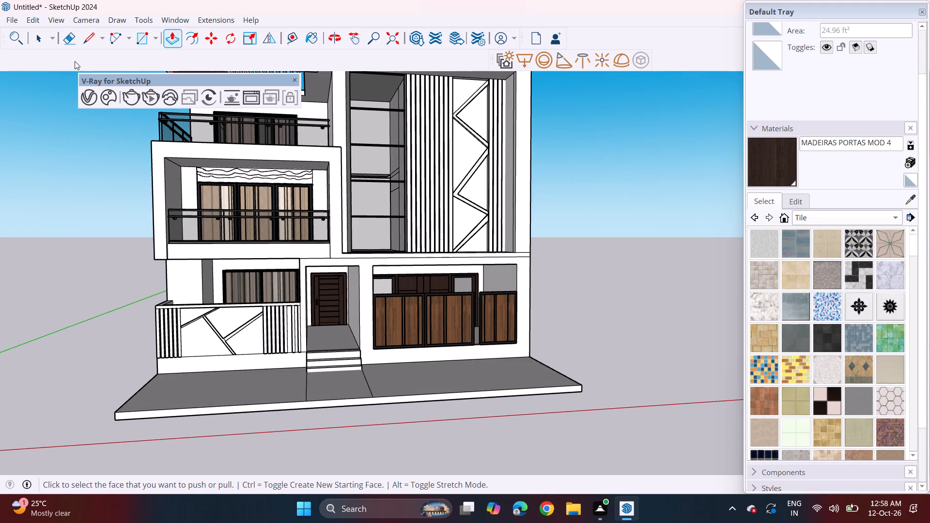
pyautogui.click(72, 37)
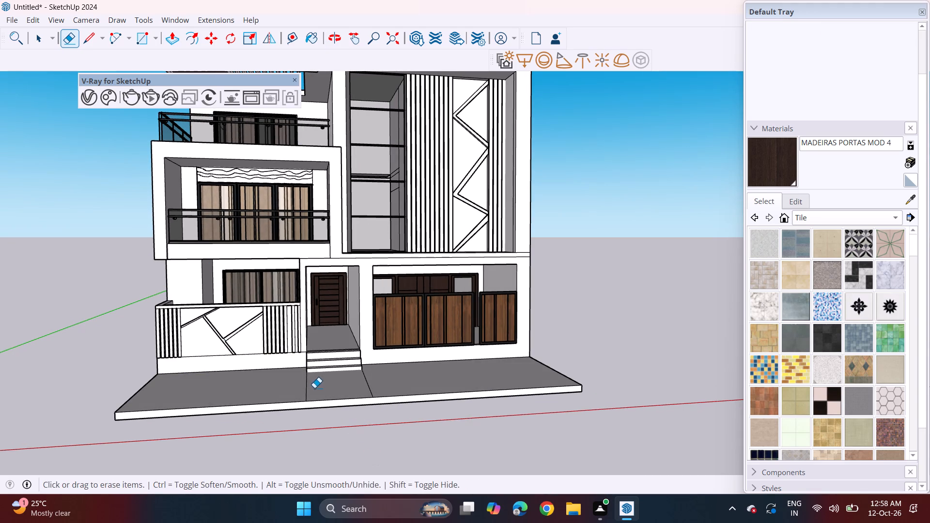
pyautogui.moveTo(310, 385); pyautogui.dragTo(302, 382)
pyautogui.moveTo(375, 379); pyautogui.dragTo(364, 378)
# Draw a line on the ground platform from its side edge near the patterned wall, parallel to the facade, toward the entrance steps.
pyautogui.scroll(3, 262, 363)
pyautogui.moveTo(150, 215); pyautogui.dragTo(152, 244, button='middle')
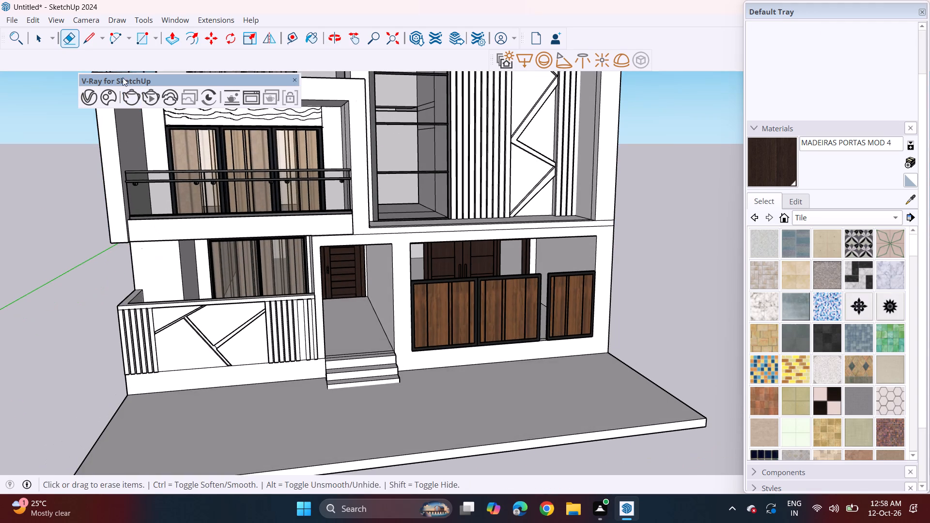
pyautogui.moveTo(85, 45); pyautogui.dragTo(89, 49)
pyautogui.click(92, 34)
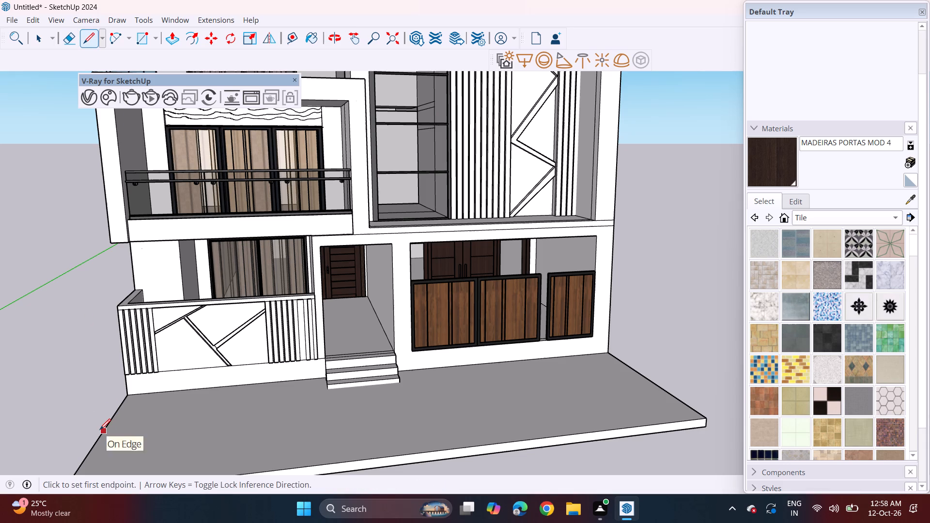
pyautogui.click(100, 429)
pyautogui.click(310, 409)
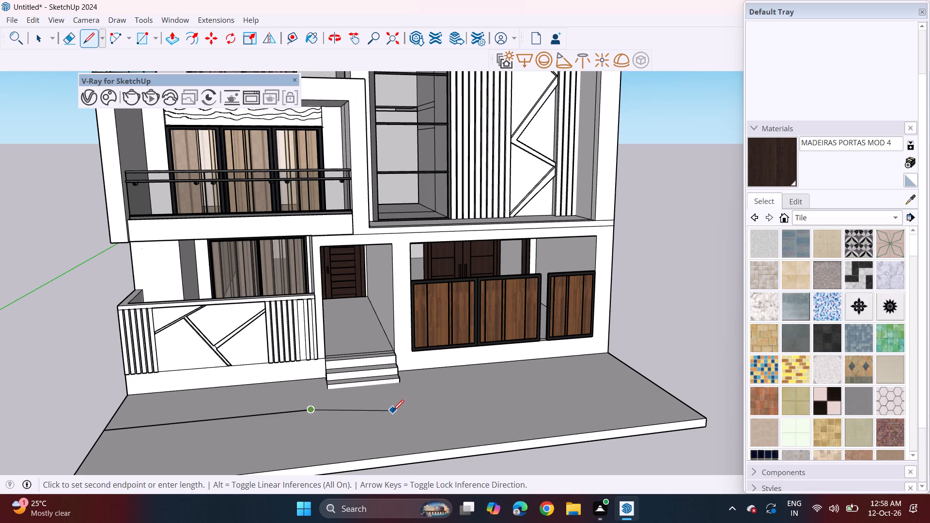
pyautogui.press('space')
# Extend the ground platform line past the entrance steps and turn it back to the facade, enclosing a strip around the steps.
pyautogui.moveTo(412, 375); pyautogui.dragTo(364, 395, button='middle')
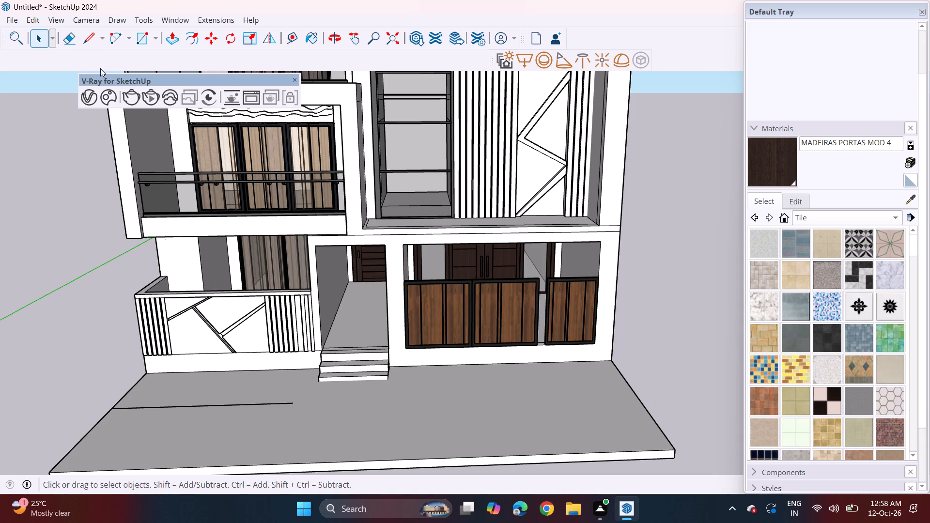
pyautogui.click(93, 41)
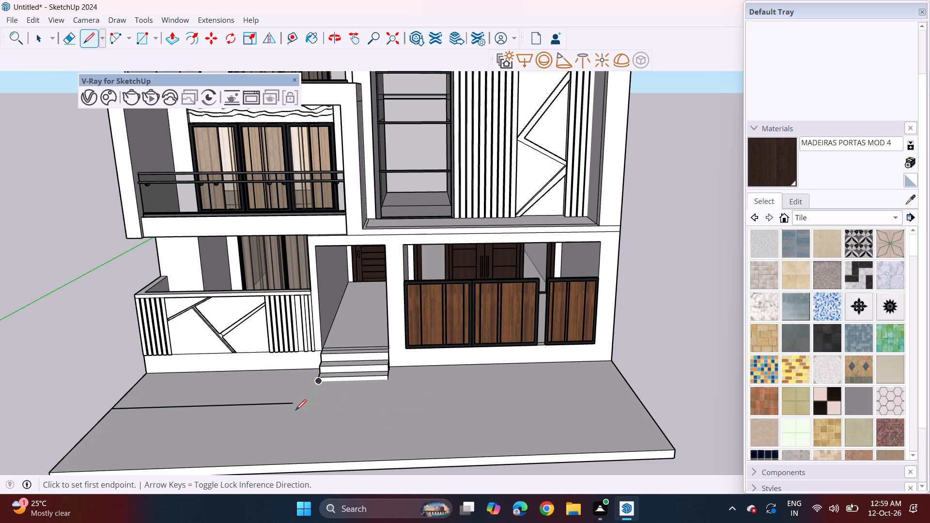
pyautogui.moveTo(291, 403); pyautogui.dragTo(314, 411)
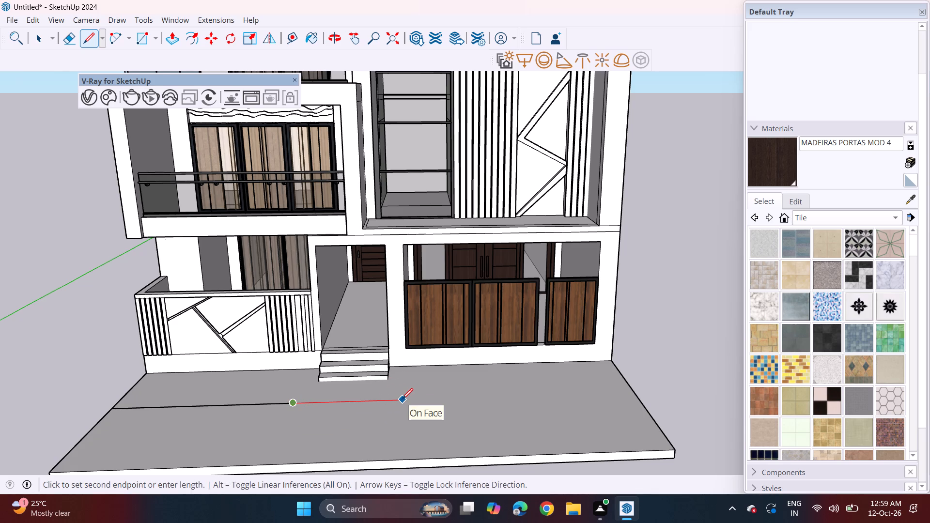
pyautogui.click(402, 399)
pyautogui.click(399, 368)
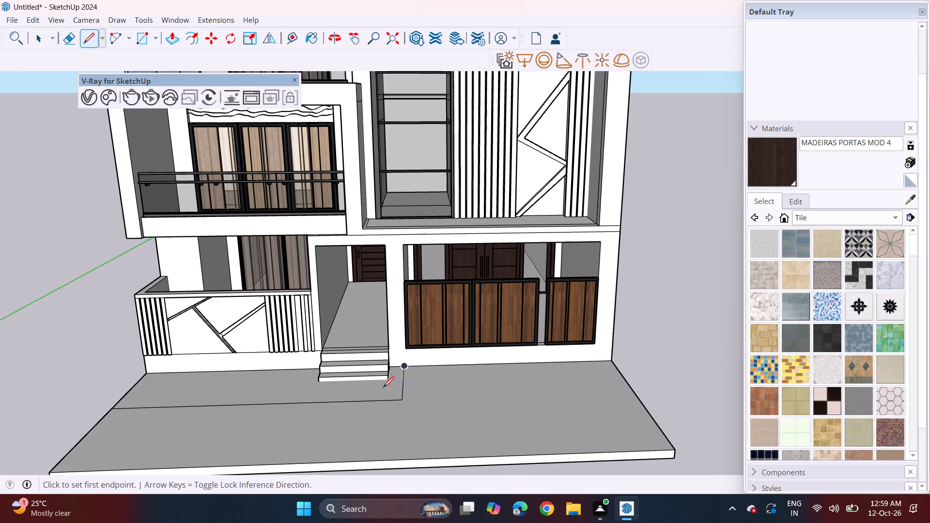
pyautogui.press('space')
# Pull the enclosed strip in front of the patterned wall and entrance steps upward into a low slab.
pyautogui.write('p')
pyautogui.click(361, 389)
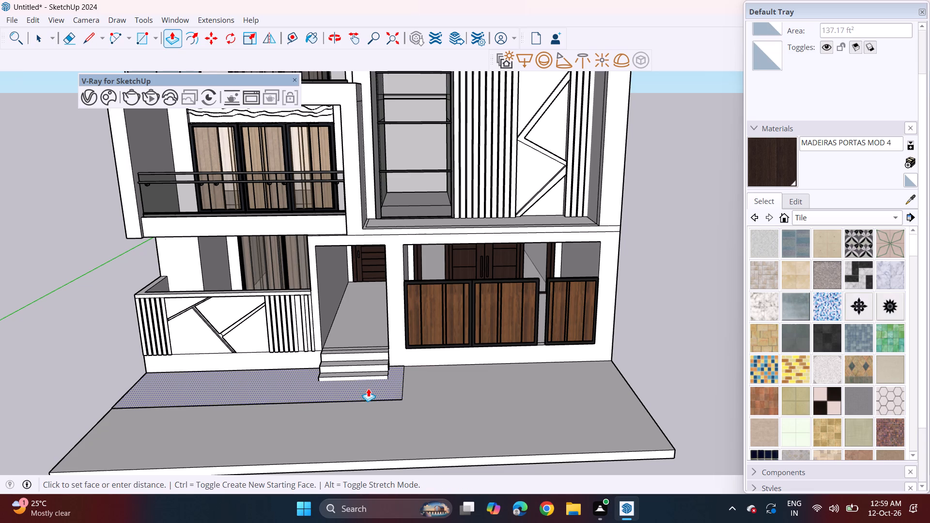
pyautogui.click(367, 387)
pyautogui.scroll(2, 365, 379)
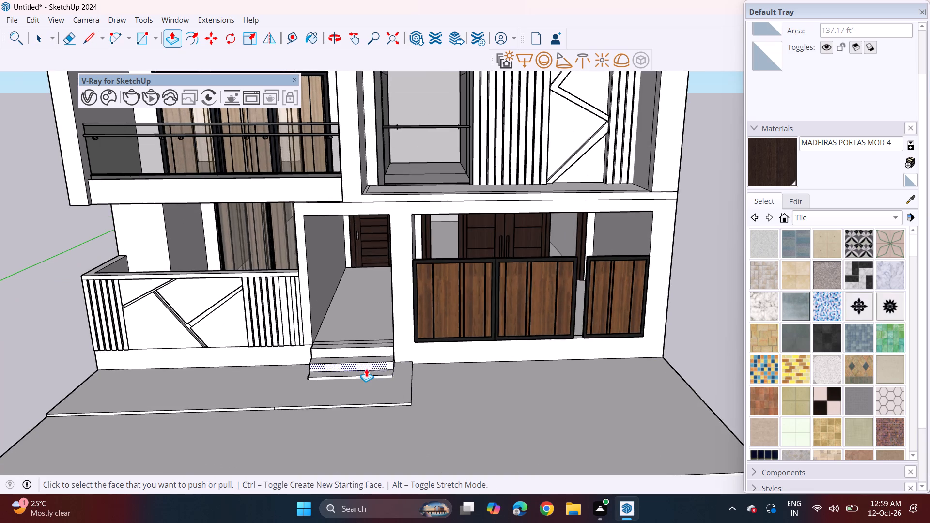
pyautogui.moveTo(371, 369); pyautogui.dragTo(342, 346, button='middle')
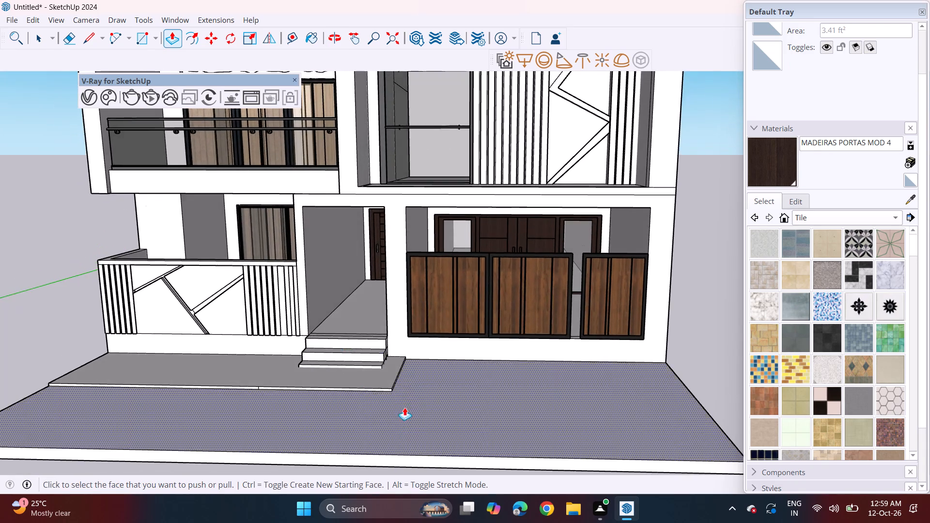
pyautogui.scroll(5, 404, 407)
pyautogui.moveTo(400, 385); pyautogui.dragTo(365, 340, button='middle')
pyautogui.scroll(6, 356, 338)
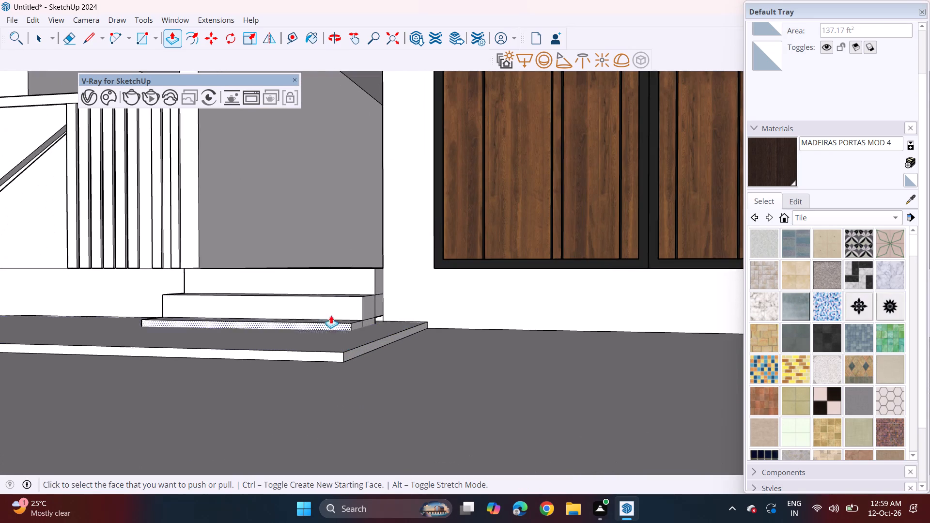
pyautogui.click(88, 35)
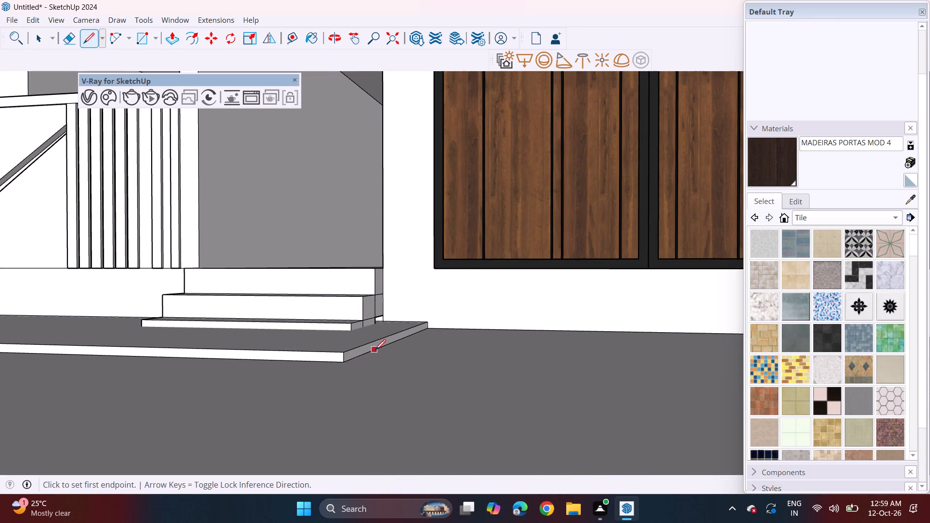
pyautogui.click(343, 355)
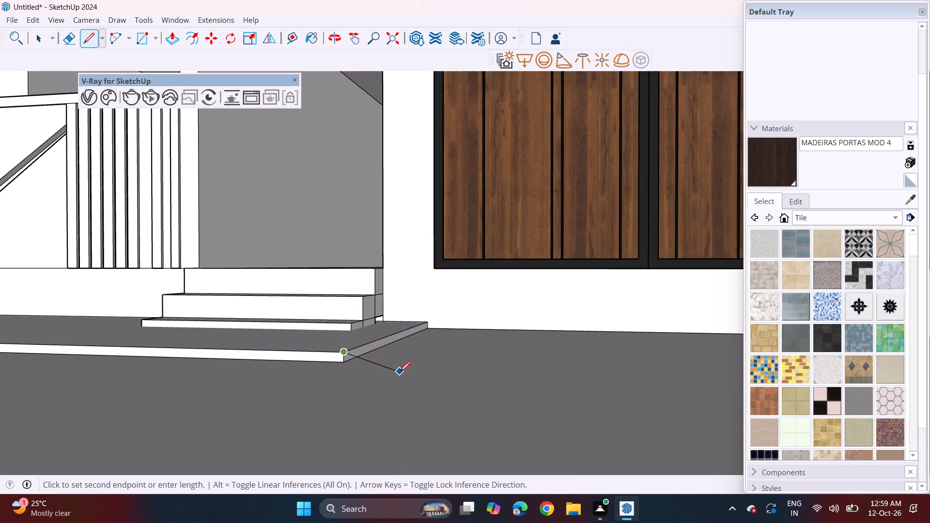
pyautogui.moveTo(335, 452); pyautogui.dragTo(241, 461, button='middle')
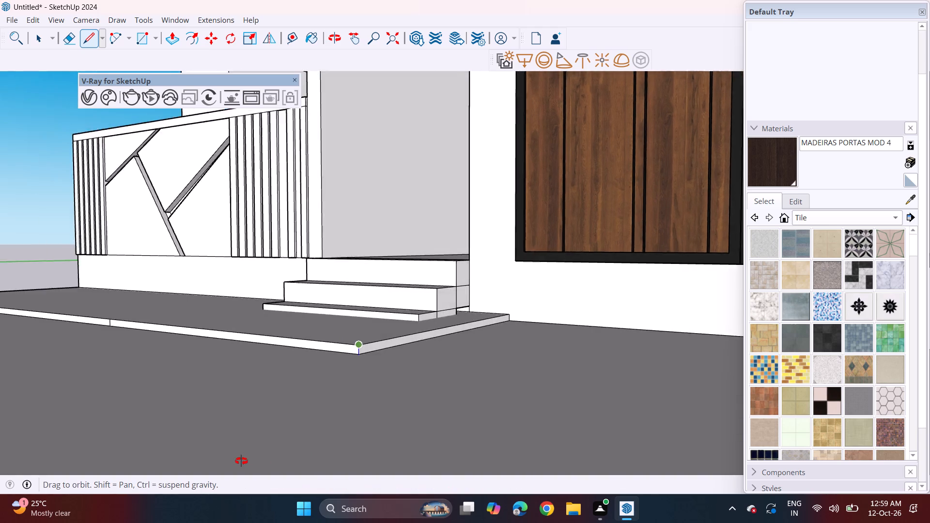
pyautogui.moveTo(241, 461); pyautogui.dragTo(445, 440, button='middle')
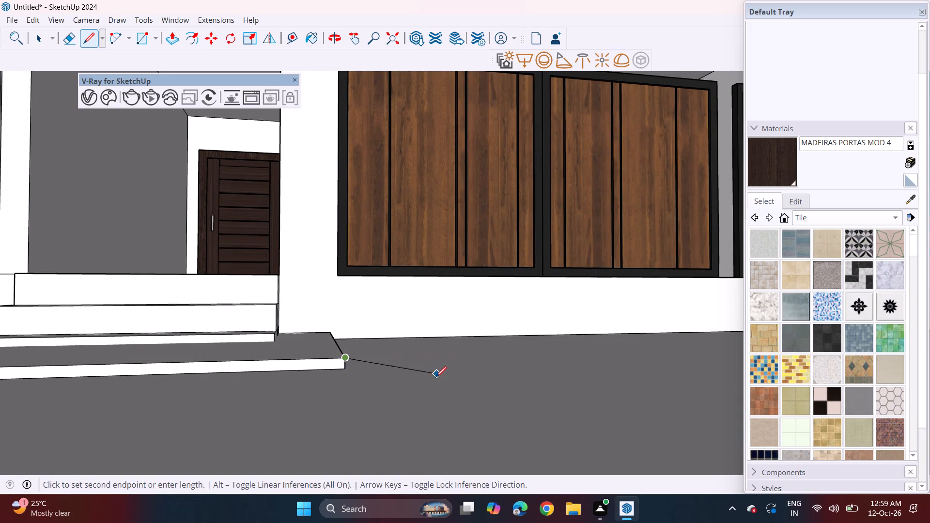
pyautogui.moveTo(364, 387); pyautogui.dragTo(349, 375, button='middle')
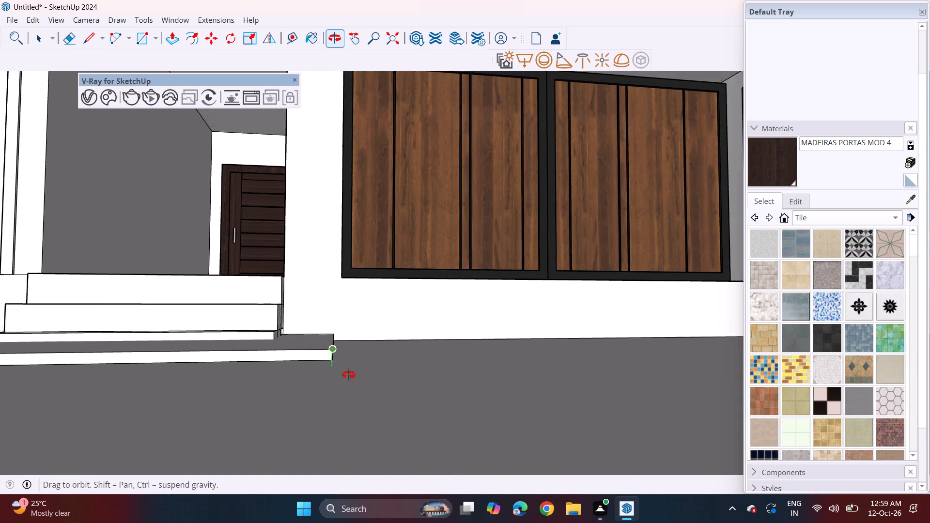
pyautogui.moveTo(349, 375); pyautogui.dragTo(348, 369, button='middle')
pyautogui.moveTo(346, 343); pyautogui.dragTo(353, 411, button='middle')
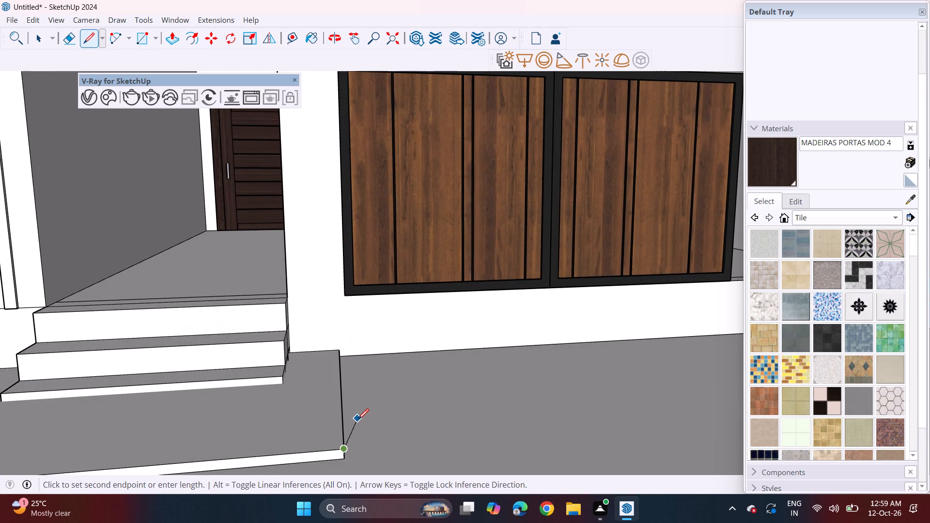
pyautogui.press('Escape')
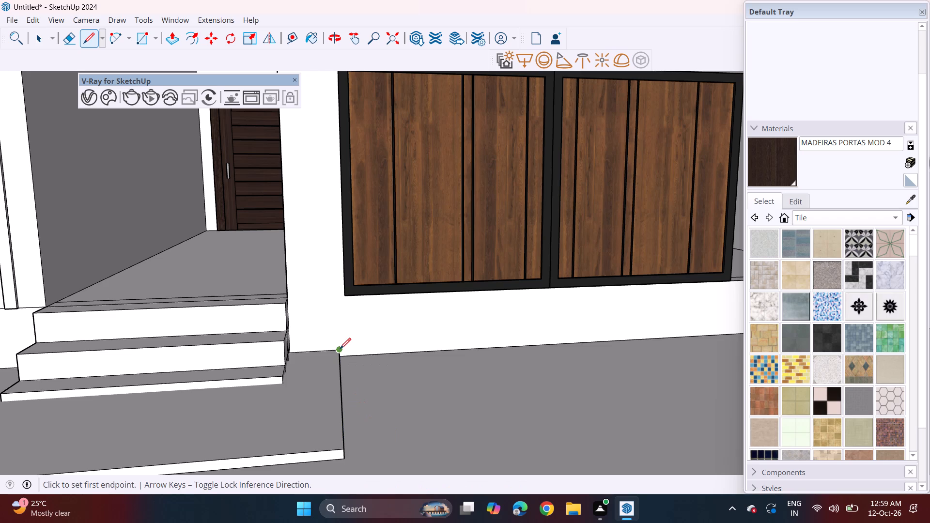
# Form a sloped ramp along the low slab's side by drawing a triangular profile against the wall and extruding it to the slab's front edge.
pyautogui.click(340, 348)
pyautogui.click(386, 352)
pyautogui.moveTo(378, 360); pyautogui.dragTo(328, 360, button='middle')
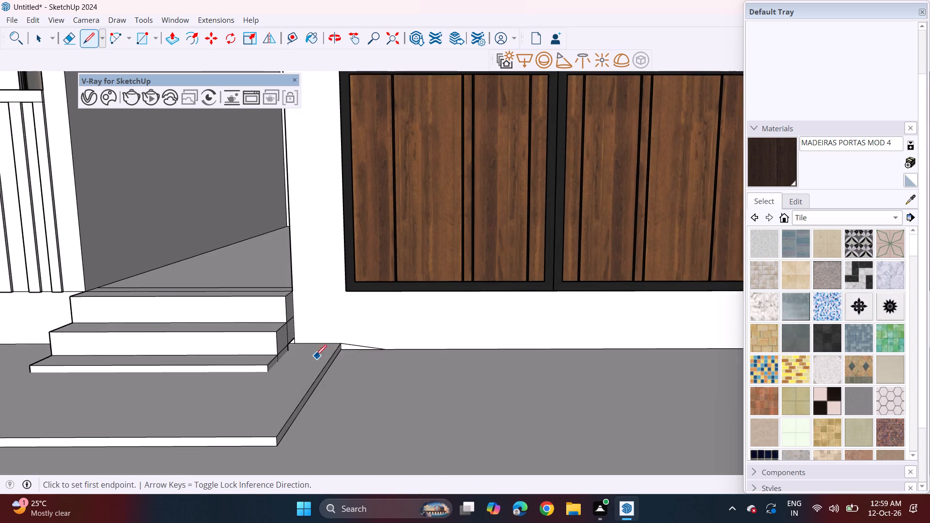
pyautogui.middleClick(346, 350)
pyautogui.scroll(1, 346, 350)
pyautogui.press('p')
pyautogui.click(350, 348)
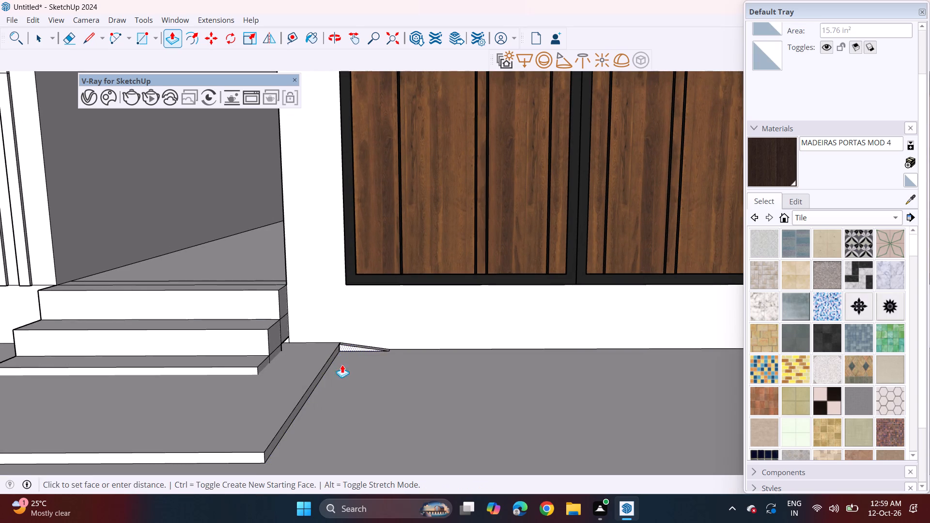
pyautogui.click(268, 451)
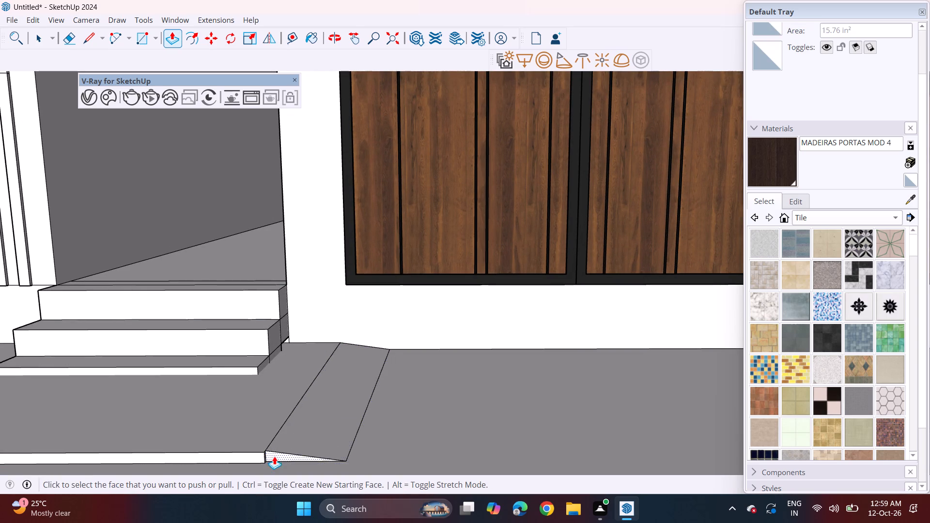
pyautogui.click(277, 457)
pyautogui.click(253, 453)
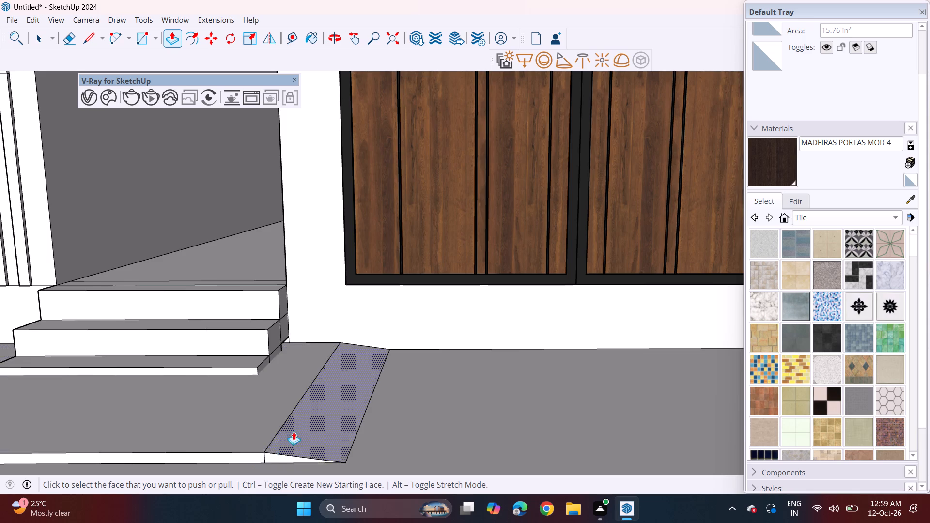
# Examine the sloped ramp, entrance steps and gated opening from several angles.
pyautogui.scroll(-3, 295, 423)
pyautogui.keyDown('shift'); pyautogui.moveTo(254, 435); pyautogui.dragTo(191, 454, button='middle'); pyautogui.keyUp('shift')
pyautogui.moveTo(155, 431); pyautogui.dragTo(201, 399, button='middle')
pyautogui.scroll(-2, 200, 394)
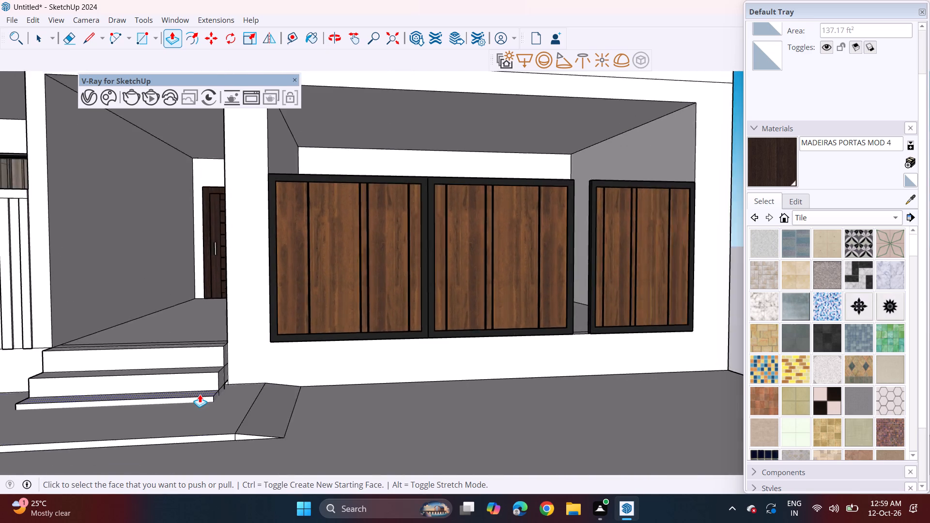
pyautogui.scroll(-6, 200, 394)
pyautogui.keyDown('shift'); pyautogui.moveTo(206, 407); pyautogui.dragTo(281, 451, button='middle'); pyautogui.keyUp('shift')
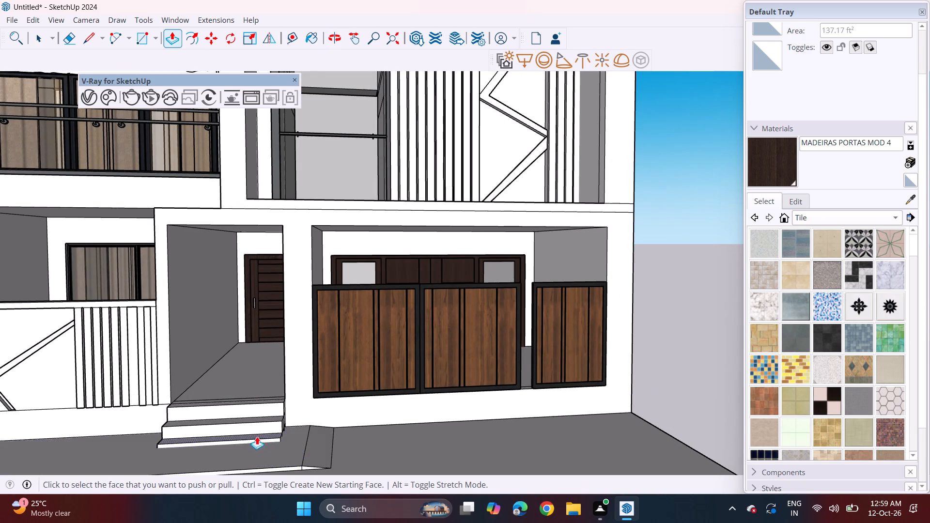
pyautogui.moveTo(263, 426); pyautogui.dragTo(270, 402, button='middle')
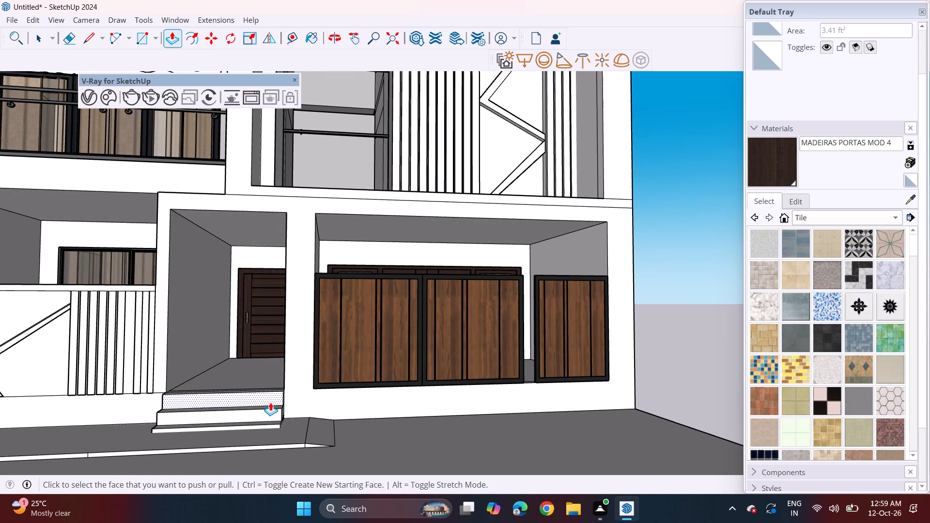
pyautogui.moveTo(395, 412); pyautogui.dragTo(341, 405, button='middle')
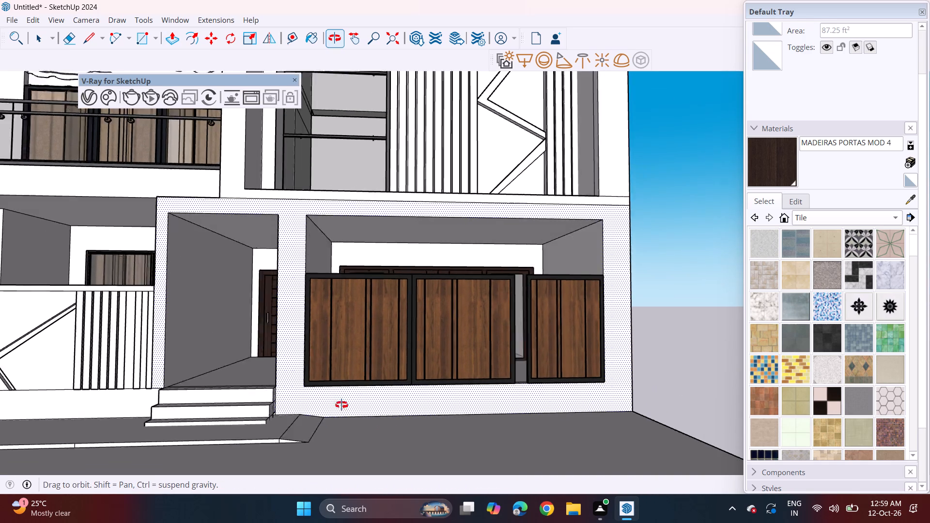
pyautogui.moveTo(341, 405); pyautogui.dragTo(371, 395, button='middle')
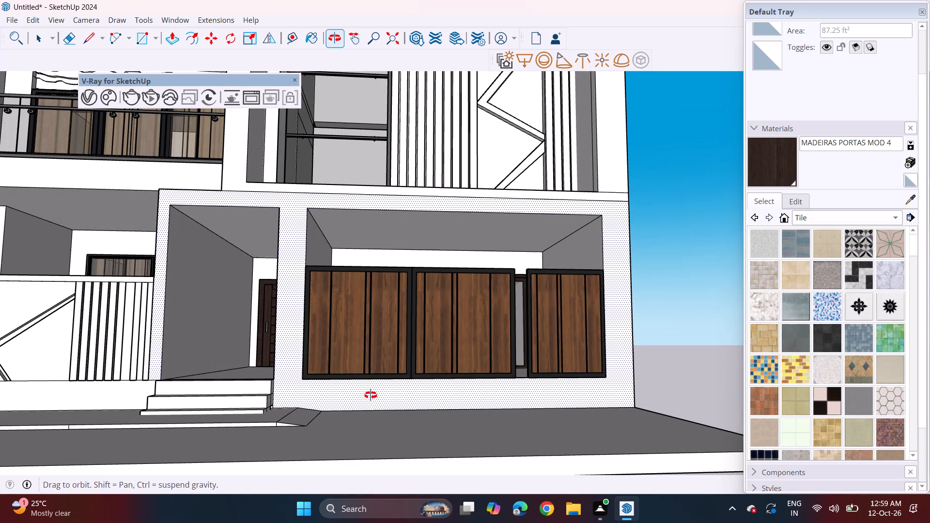
pyautogui.moveTo(371, 395); pyautogui.dragTo(357, 430, button='middle')
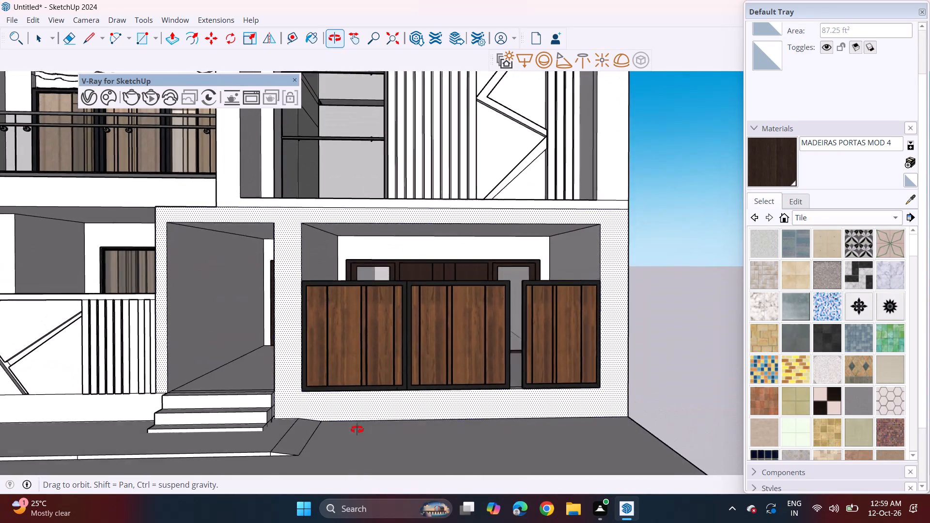
pyautogui.moveTo(357, 430); pyautogui.dragTo(357, 436, button='middle')
pyautogui.moveTo(358, 406); pyautogui.dragTo(337, 431, button='middle')
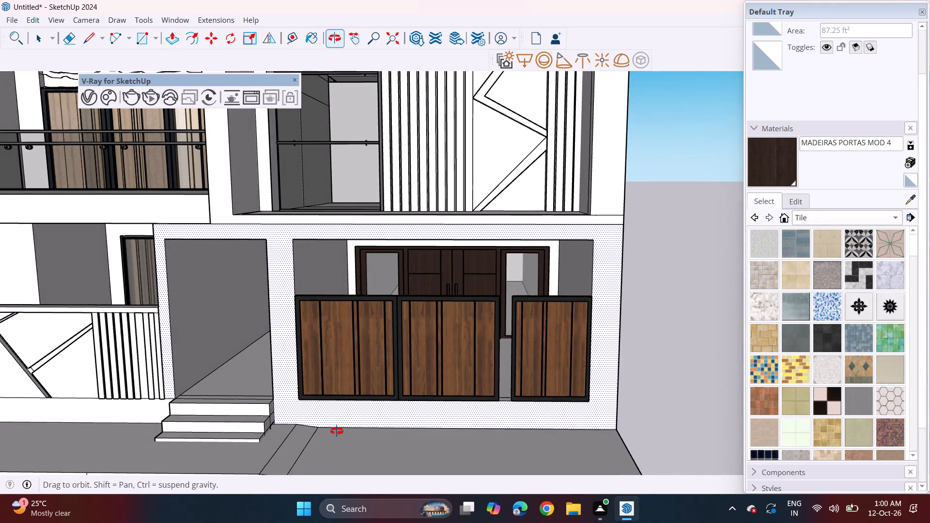
pyautogui.moveTo(337, 431); pyautogui.dragTo(331, 421, button='middle')
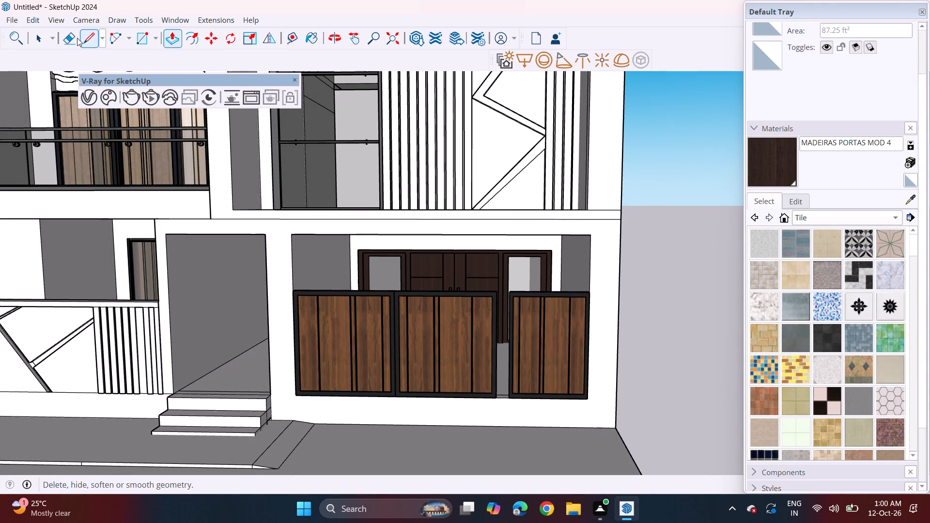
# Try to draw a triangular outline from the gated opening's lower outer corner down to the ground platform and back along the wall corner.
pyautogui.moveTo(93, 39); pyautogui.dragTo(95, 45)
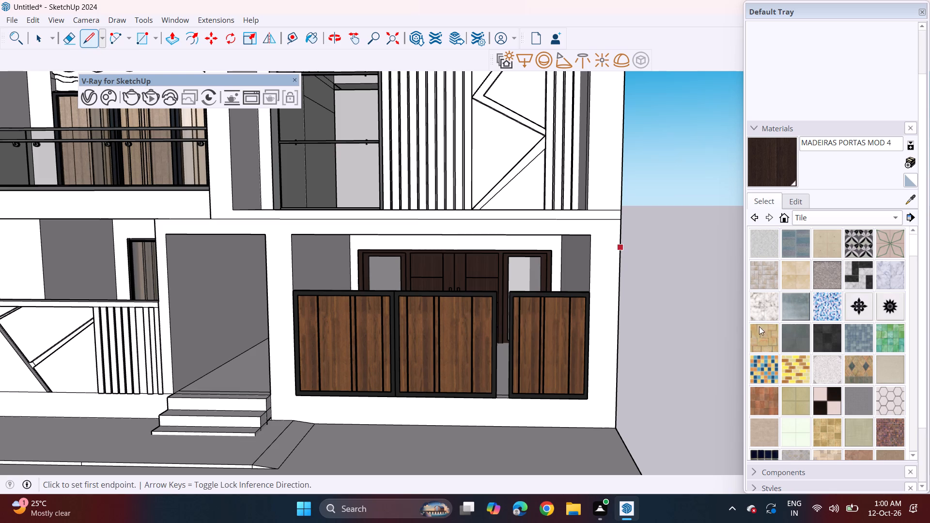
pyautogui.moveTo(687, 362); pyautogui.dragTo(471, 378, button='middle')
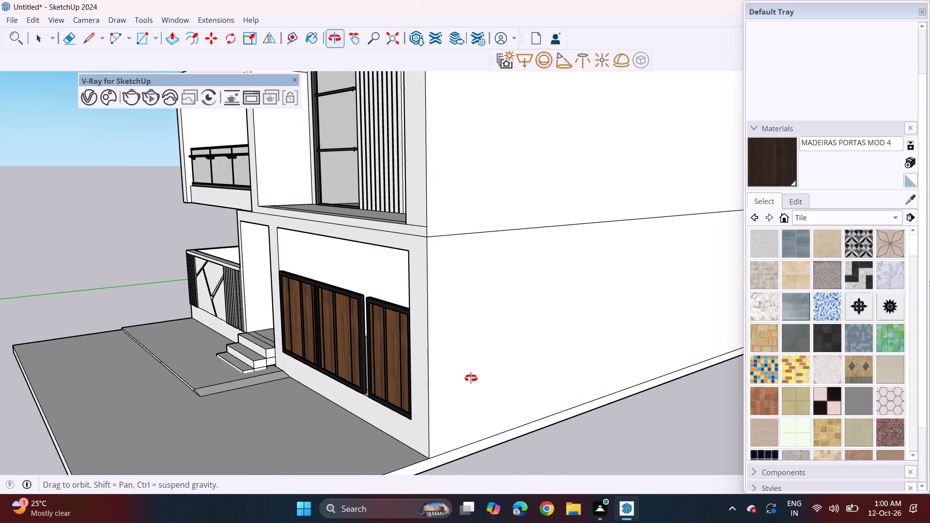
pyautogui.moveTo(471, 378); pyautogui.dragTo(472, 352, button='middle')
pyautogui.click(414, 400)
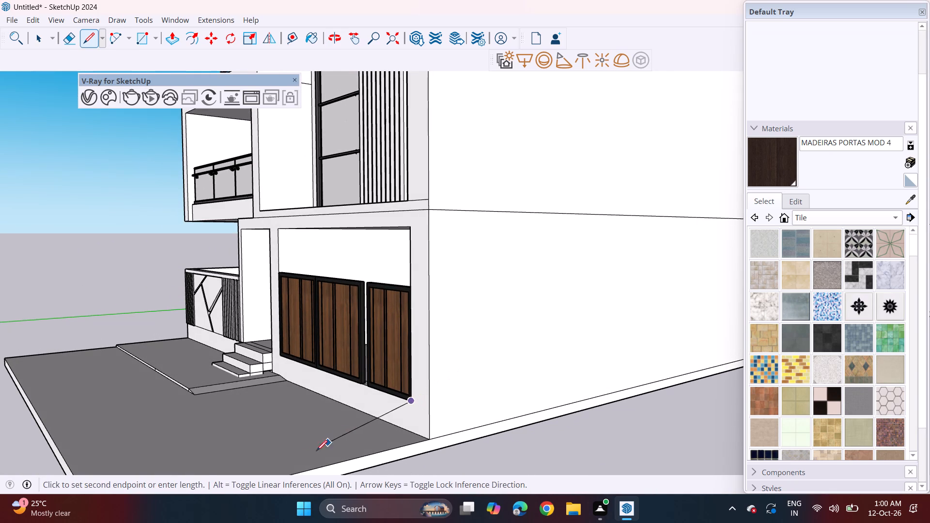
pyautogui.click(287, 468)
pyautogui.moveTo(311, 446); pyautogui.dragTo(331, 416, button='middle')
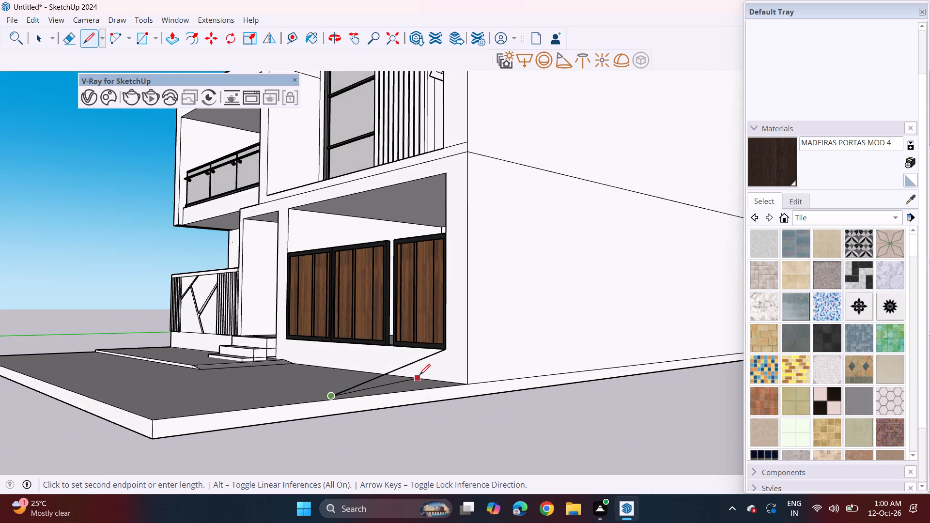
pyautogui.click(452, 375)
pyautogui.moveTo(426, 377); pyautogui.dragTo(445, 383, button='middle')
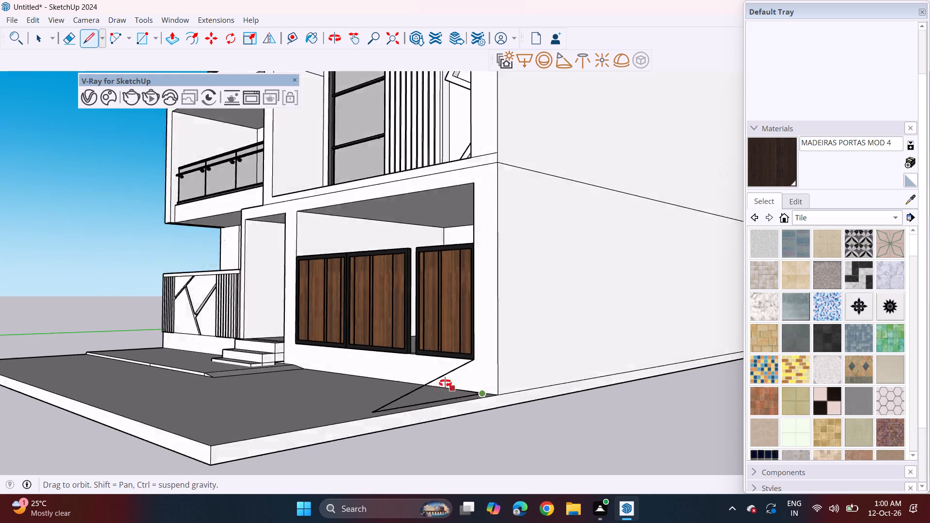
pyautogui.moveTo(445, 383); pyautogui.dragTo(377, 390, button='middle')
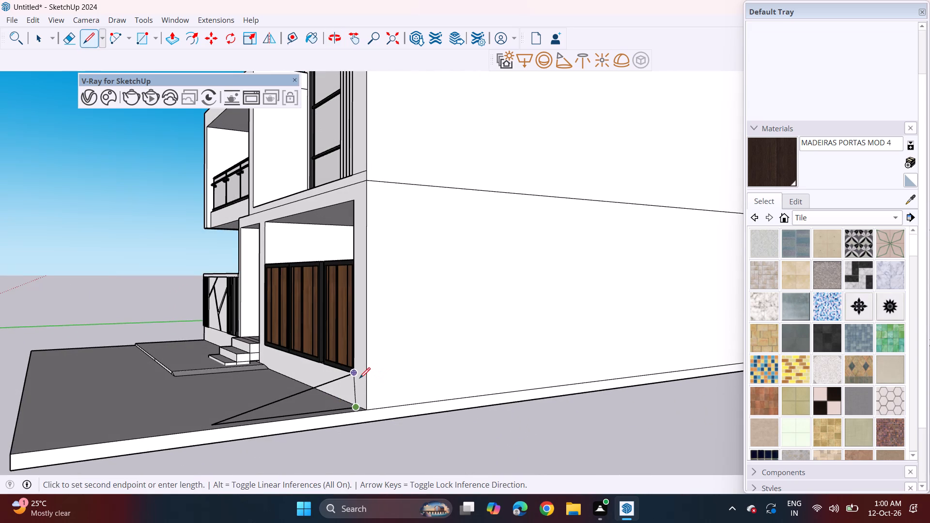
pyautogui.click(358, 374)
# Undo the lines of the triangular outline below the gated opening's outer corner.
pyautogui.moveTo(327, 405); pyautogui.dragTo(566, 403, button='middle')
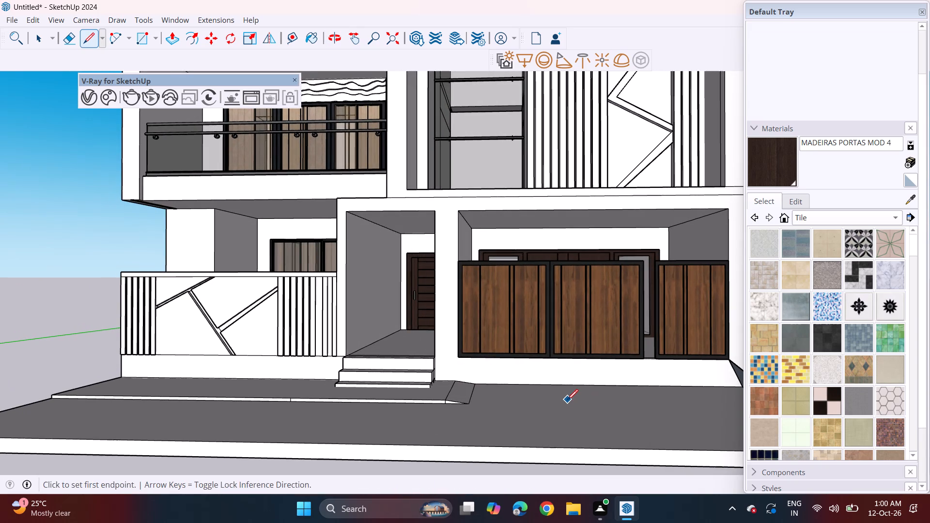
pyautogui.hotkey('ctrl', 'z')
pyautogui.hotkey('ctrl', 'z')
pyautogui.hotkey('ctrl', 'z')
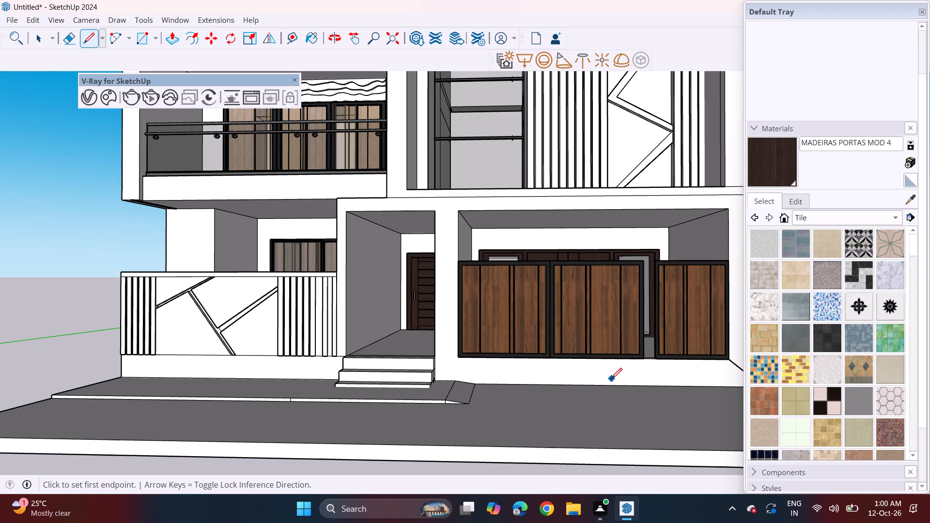
# Draw a triangular profile from the gated opening's lower outer corner down to the platform, forward along the ground, and back up to the corner.
pyautogui.moveTo(613, 369); pyautogui.dragTo(444, 369, button='middle')
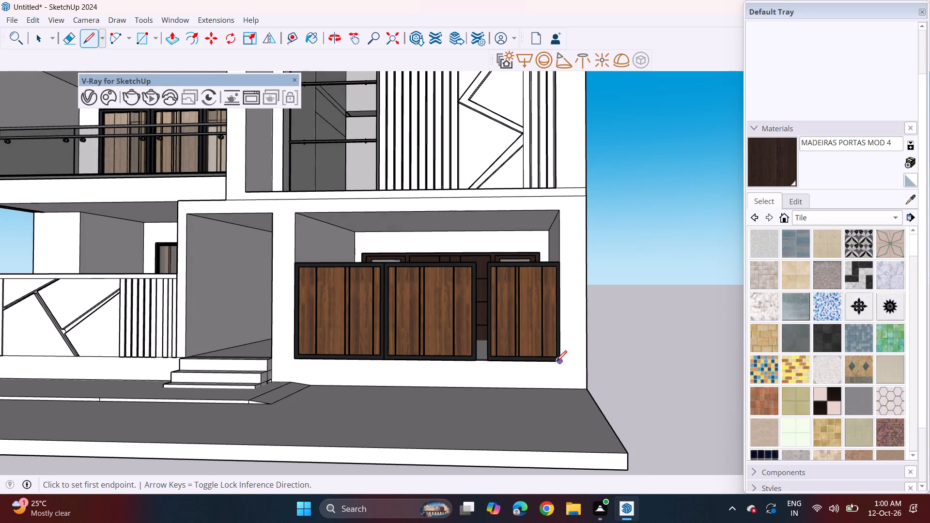
pyautogui.click(556, 361)
pyautogui.click(557, 395)
pyautogui.moveTo(565, 375); pyautogui.dragTo(463, 419, button='middle')
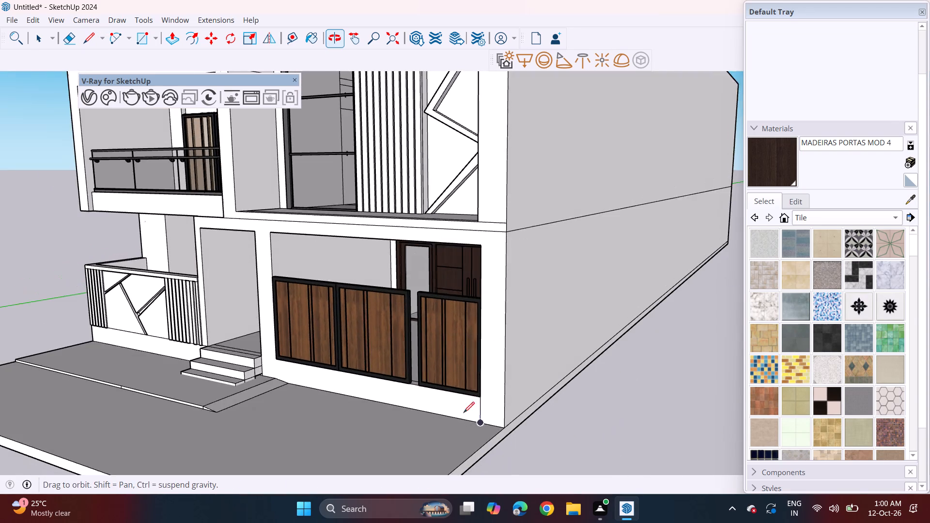
pyautogui.click(485, 421)
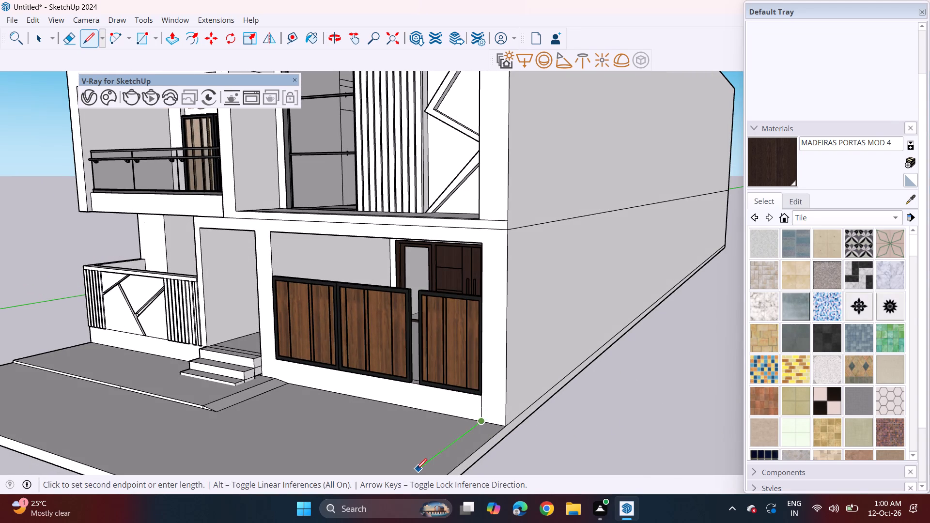
pyautogui.click(415, 469)
pyautogui.click(480, 396)
# Extrude the triangular profile across the full width of the gated opening to form a sloped driveway ramp.
pyautogui.moveTo(447, 433); pyautogui.dragTo(476, 435, button='middle')
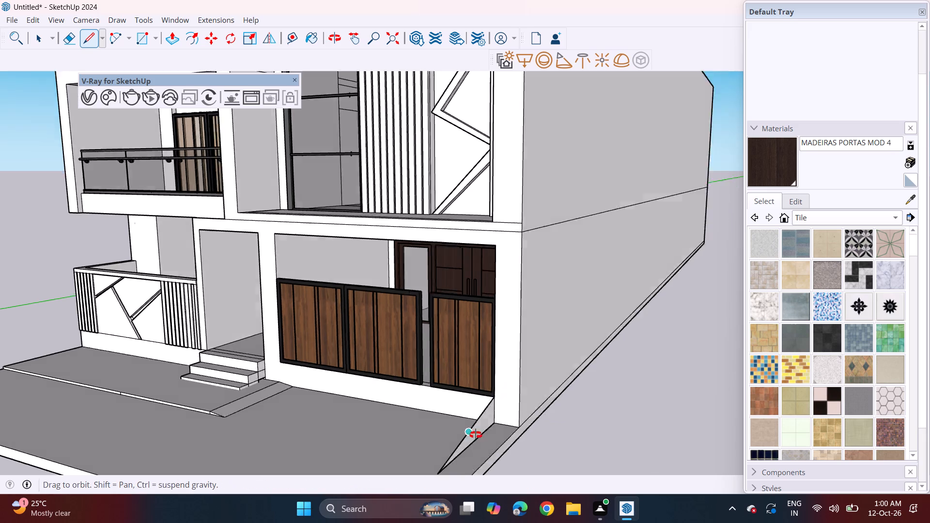
pyautogui.moveTo(476, 435); pyautogui.dragTo(612, 404, button='middle')
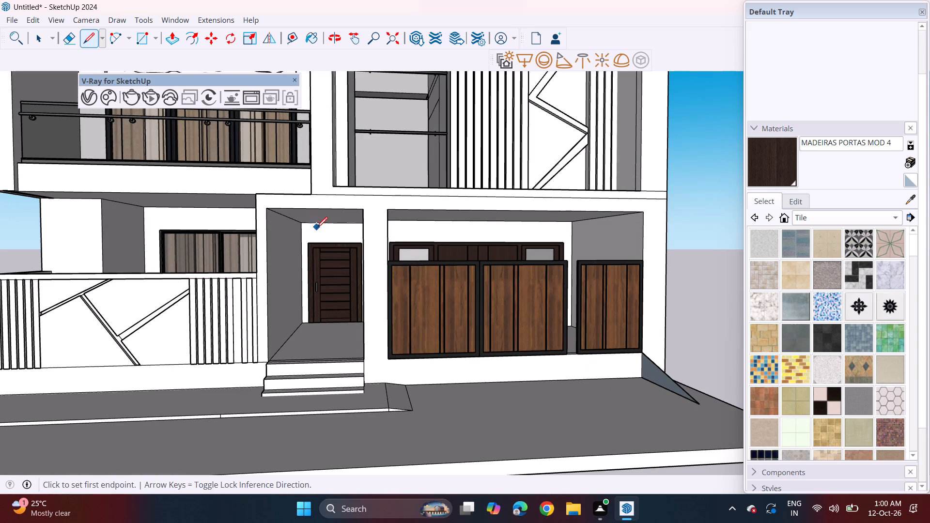
pyautogui.click(172, 39)
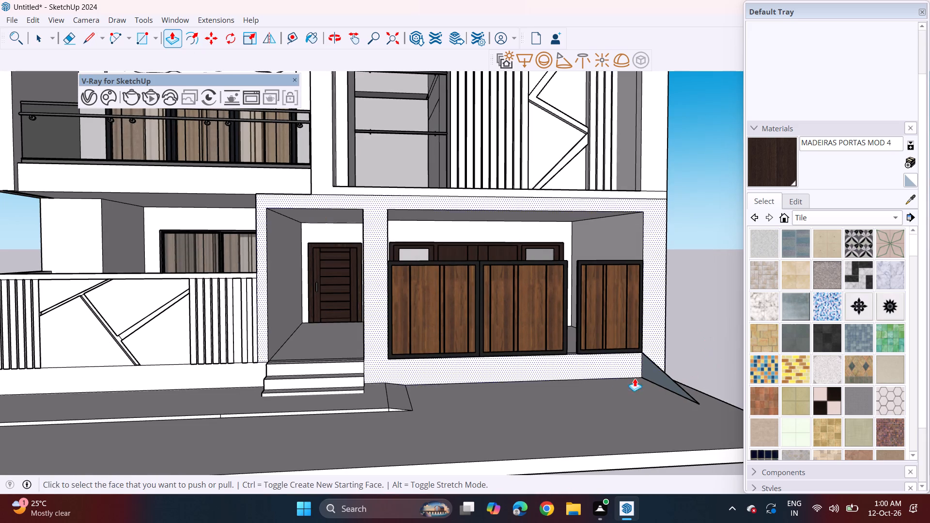
pyautogui.click(649, 375)
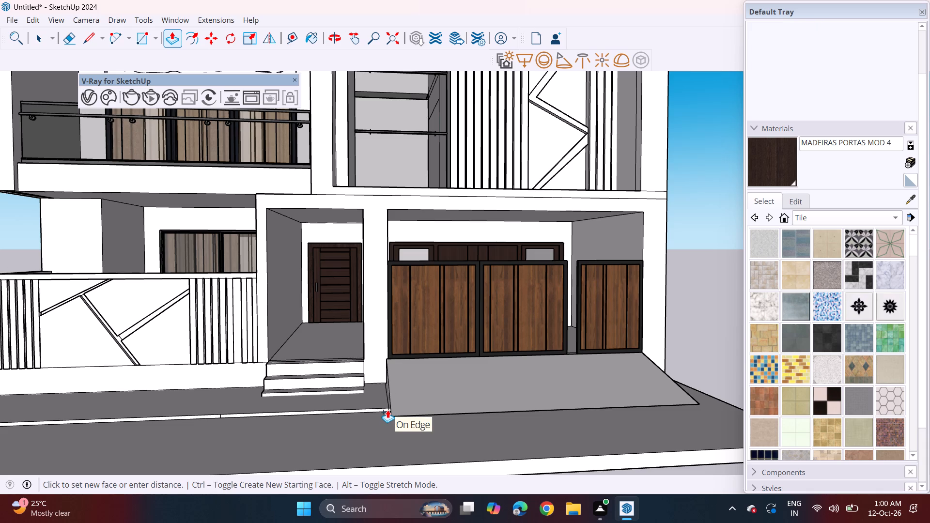
pyautogui.click(387, 410)
# Examine the driveway ramp, entrance steps and front facade from the front and slightly above.
pyautogui.moveTo(560, 369); pyautogui.dragTo(522, 358, button='middle')
pyautogui.scroll(-2, 508, 348)
pyautogui.moveTo(505, 358); pyautogui.dragTo(515, 409, button='middle')
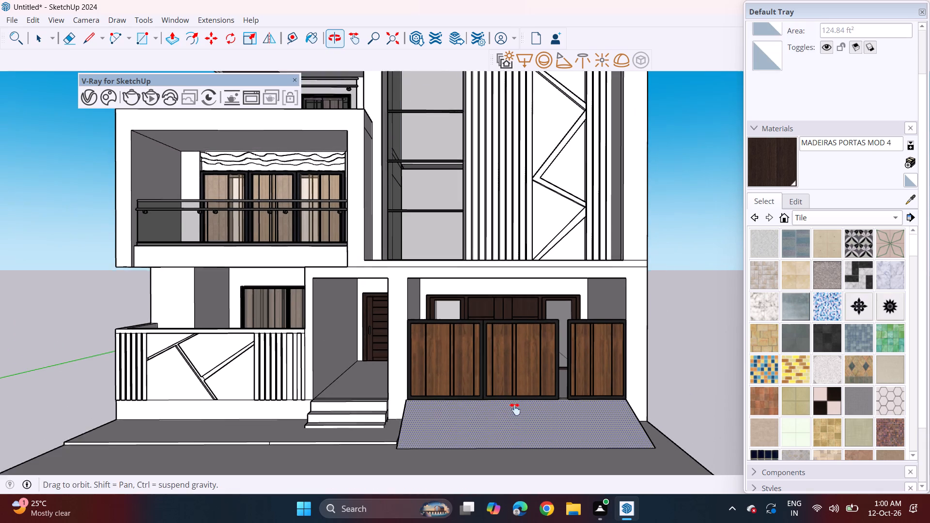
pyautogui.moveTo(515, 409); pyautogui.dragTo(515, 411, button='middle')
pyautogui.moveTo(704, 421); pyautogui.dragTo(700, 413, button='middle')
pyautogui.moveTo(525, 390); pyautogui.dragTo(534, 418, button='middle')
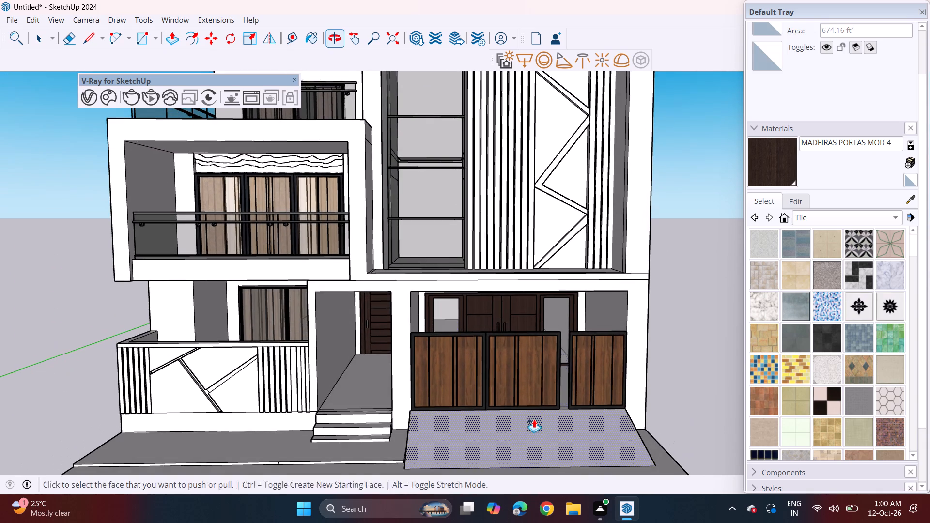
pyautogui.moveTo(532, 413); pyautogui.dragTo(532, 401, button='middle')
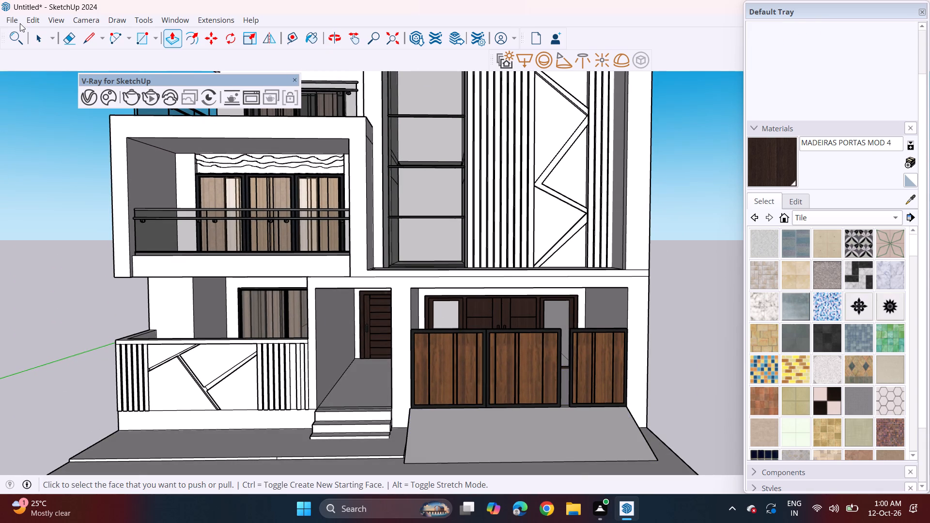
# Import the black road model Untitled (5) from the Downloads folder and place it beside the house.
pyautogui.click(16, 17)
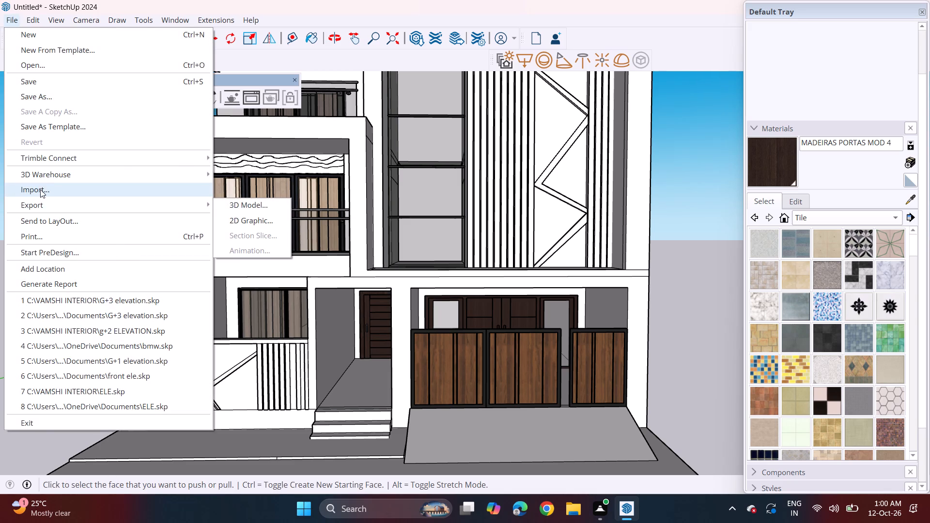
pyautogui.click(43, 183)
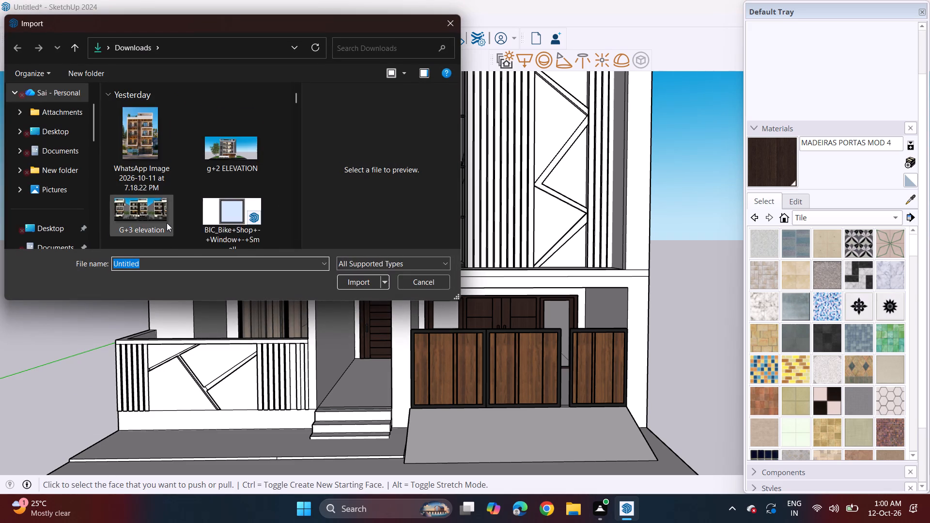
pyautogui.scroll(-15, 167, 223)
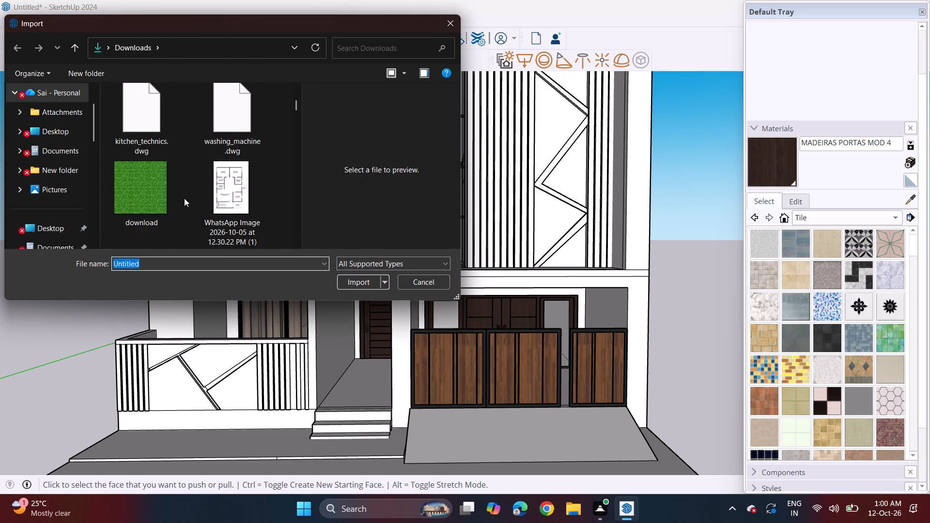
pyautogui.scroll(-19, 184, 198)
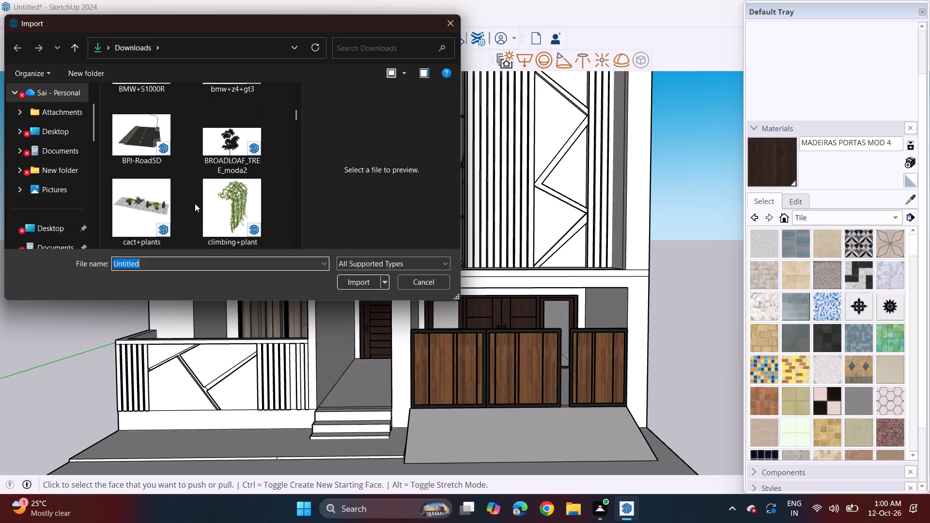
pyautogui.scroll(-7, 195, 203)
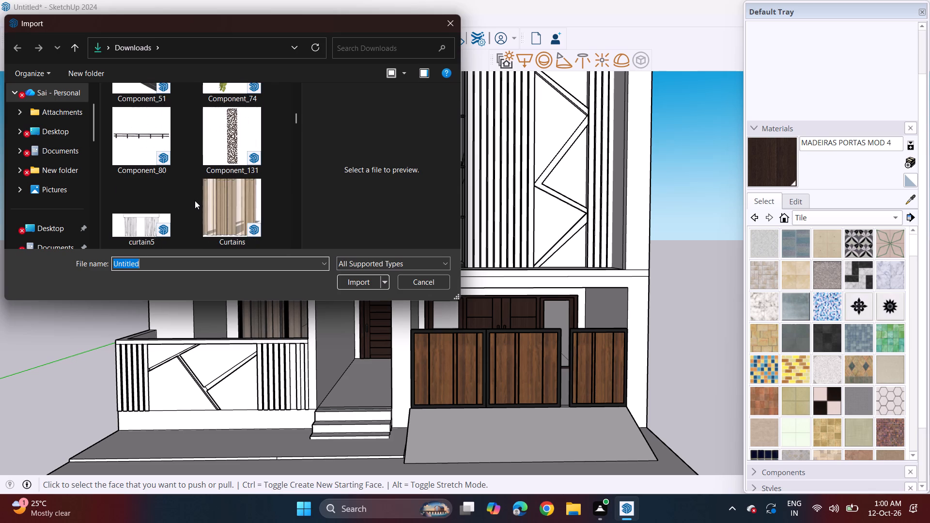
pyautogui.scroll(-6, 195, 200)
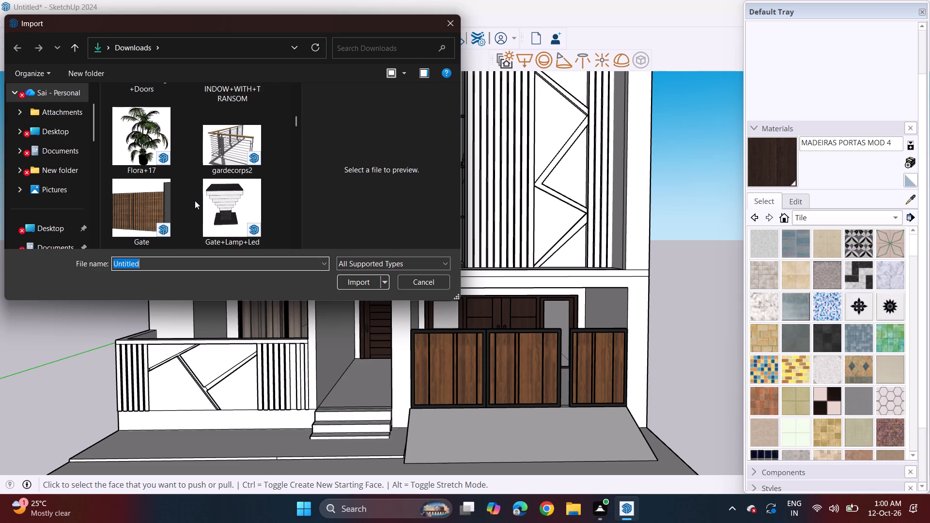
pyautogui.scroll(-5, 195, 200)
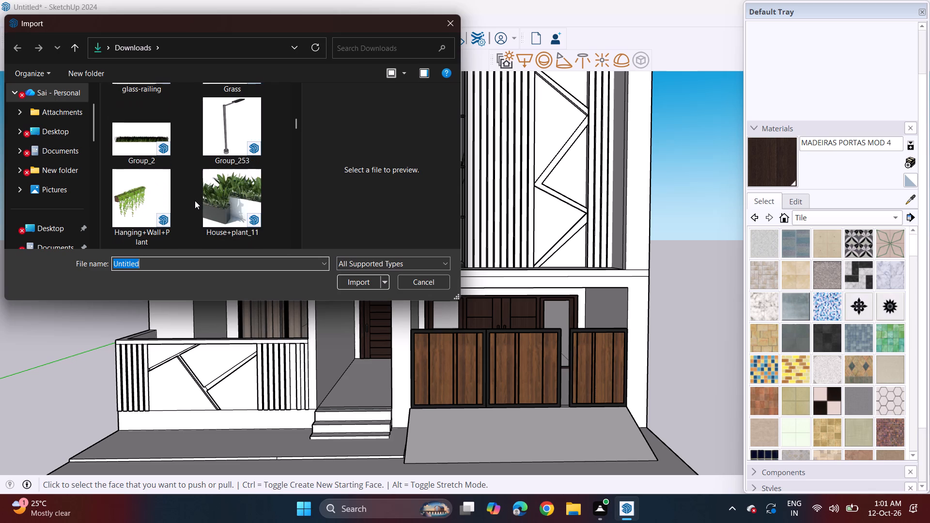
pyautogui.scroll(-11, 195, 200)
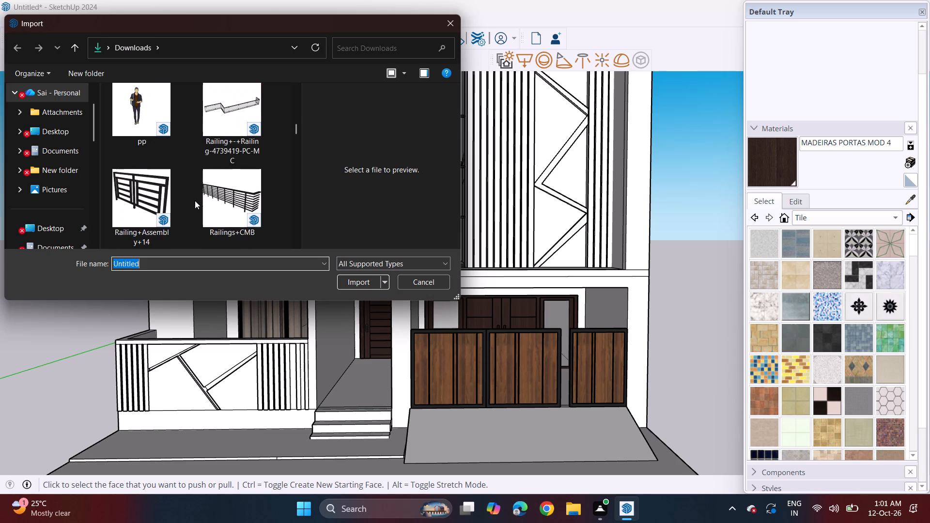
pyautogui.scroll(-4, 195, 200)
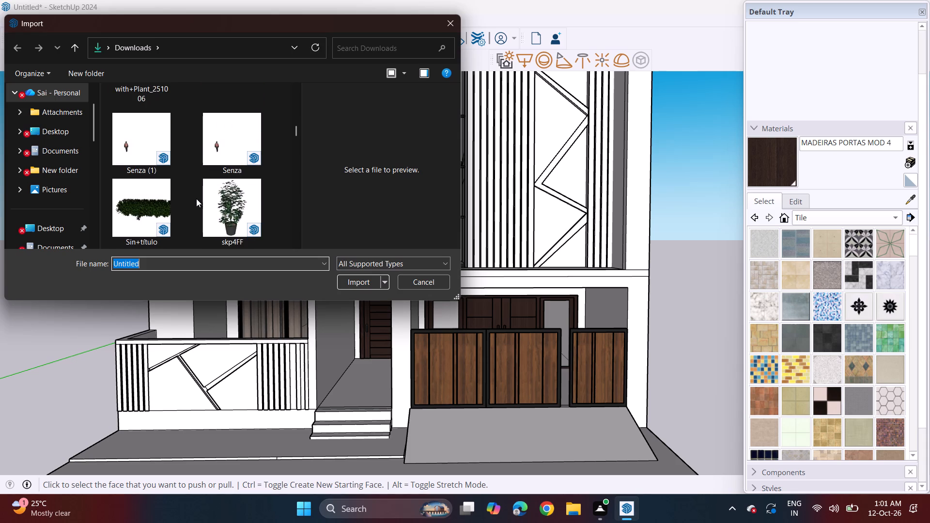
pyautogui.scroll(-3, 196, 199)
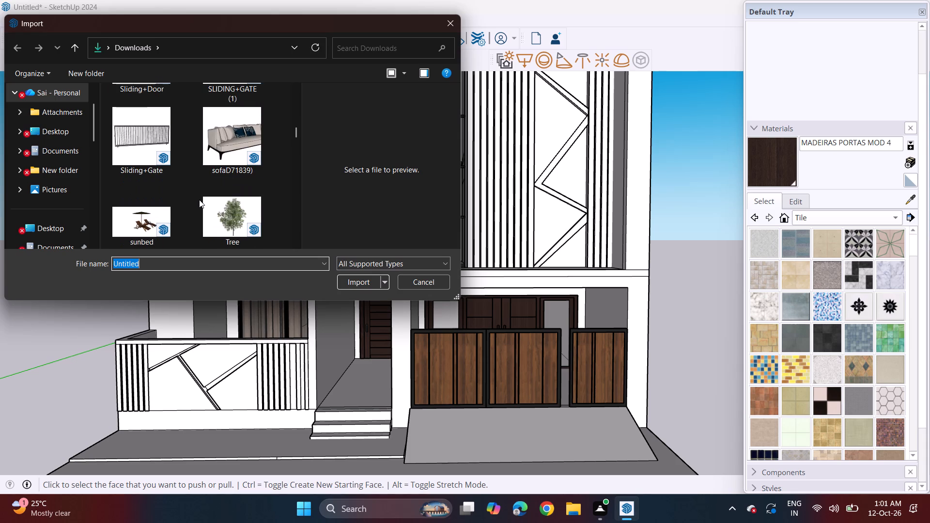
pyautogui.scroll(-4, 199, 200)
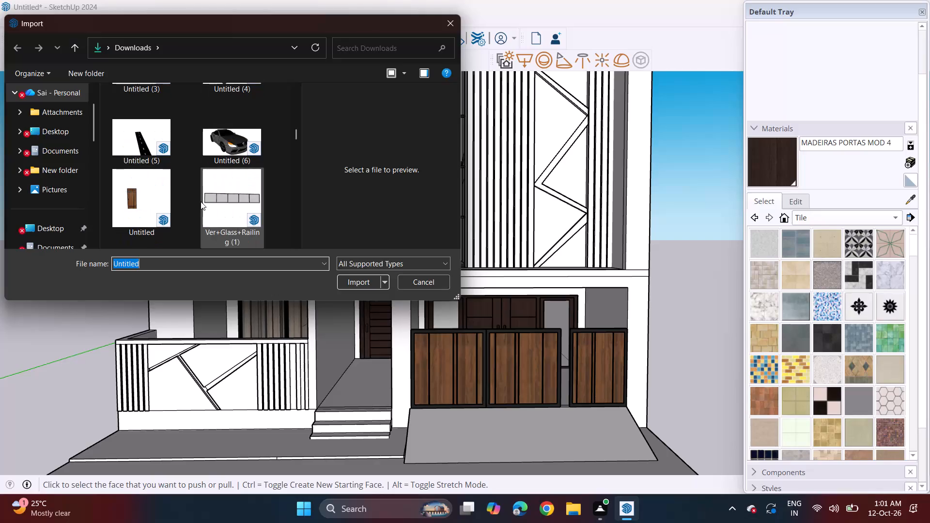
pyautogui.scroll(-2, 201, 201)
pyautogui.scroll(3, 217, 191)
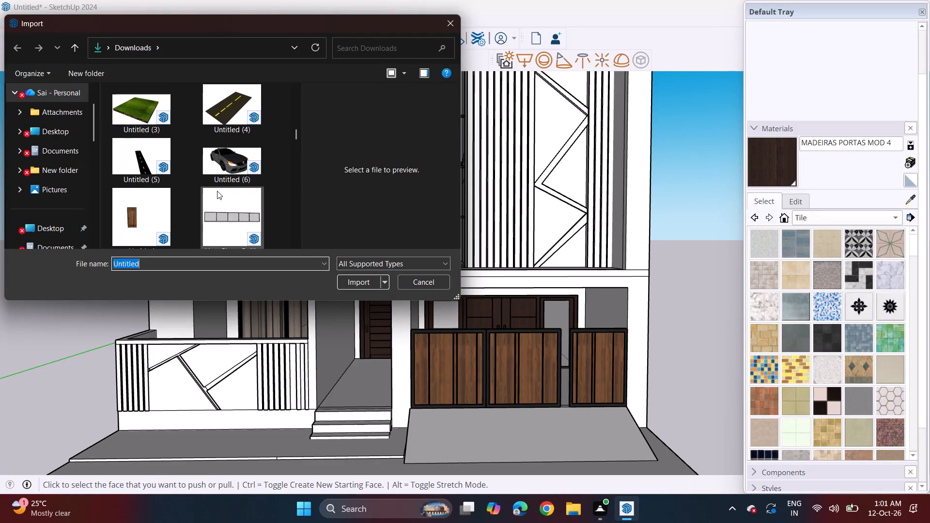
pyautogui.click(149, 141)
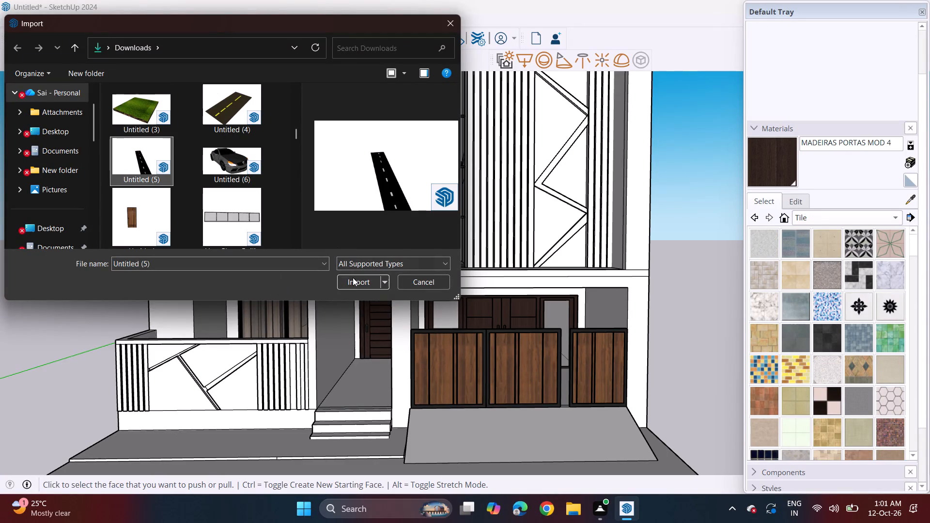
pyautogui.click(353, 282)
pyautogui.click(570, 287)
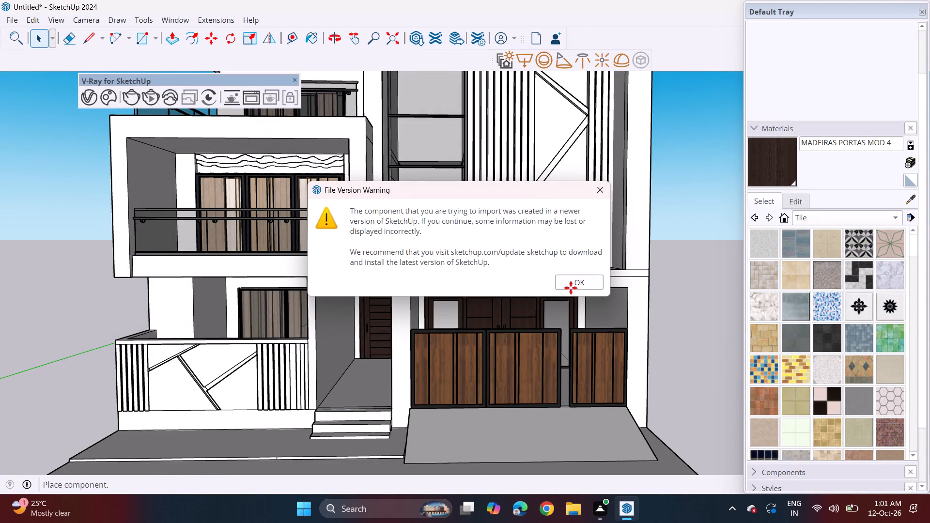
pyautogui.click(667, 362)
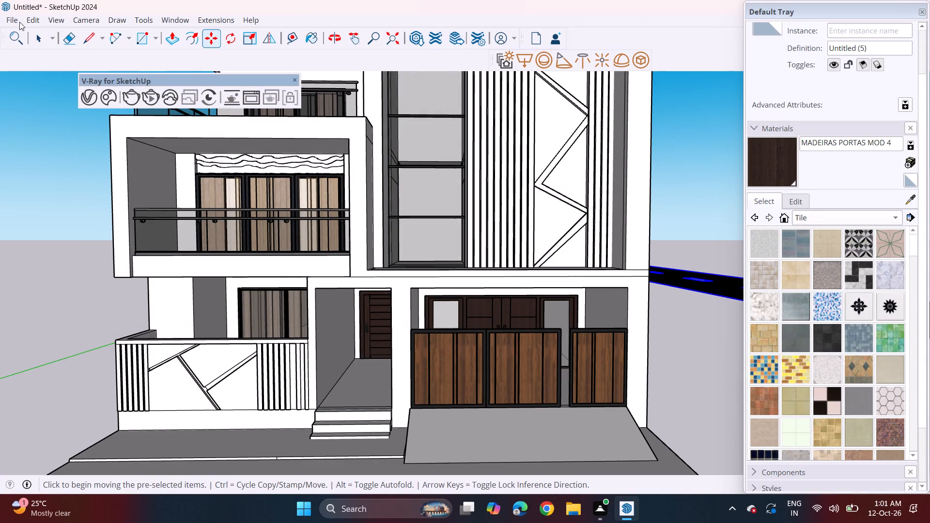
# Import the PLANTS model from the Downloads folder and place it on the open ground beyond the road.
pyautogui.click(19, 20)
pyautogui.click(73, 183)
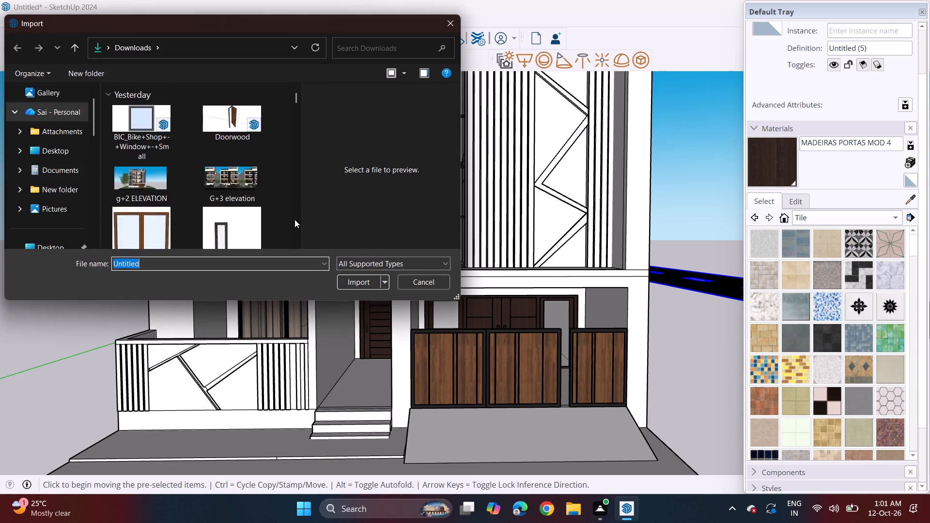
pyautogui.scroll(-17, 285, 196)
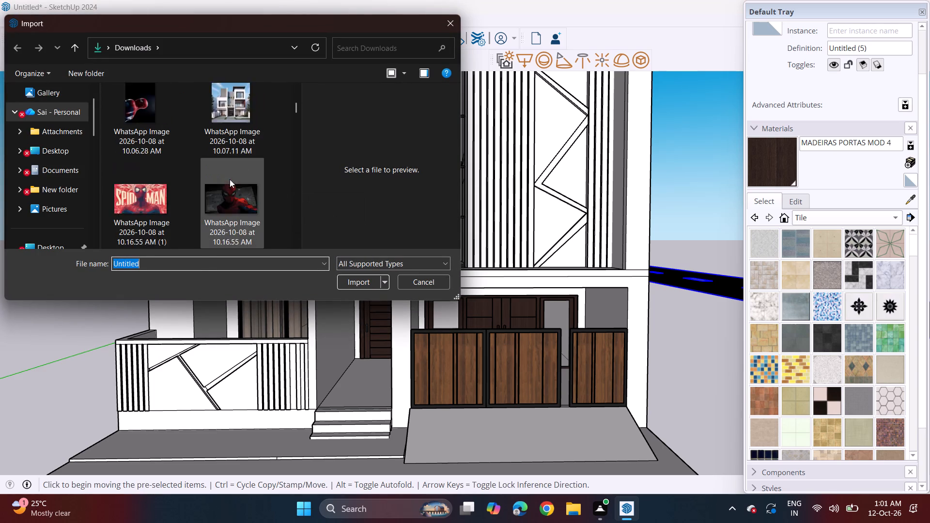
pyautogui.scroll(-19, 230, 179)
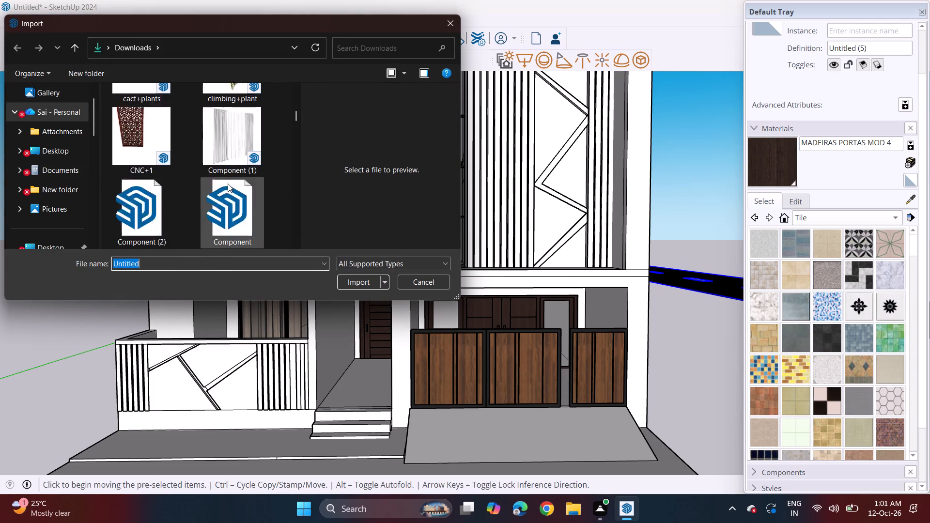
pyautogui.scroll(-16, 228, 184)
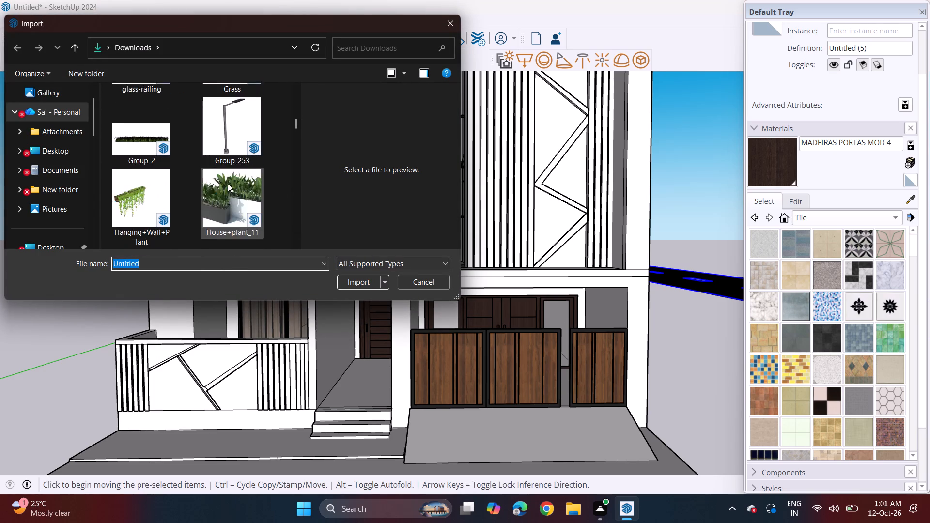
pyautogui.scroll(-13, 228, 184)
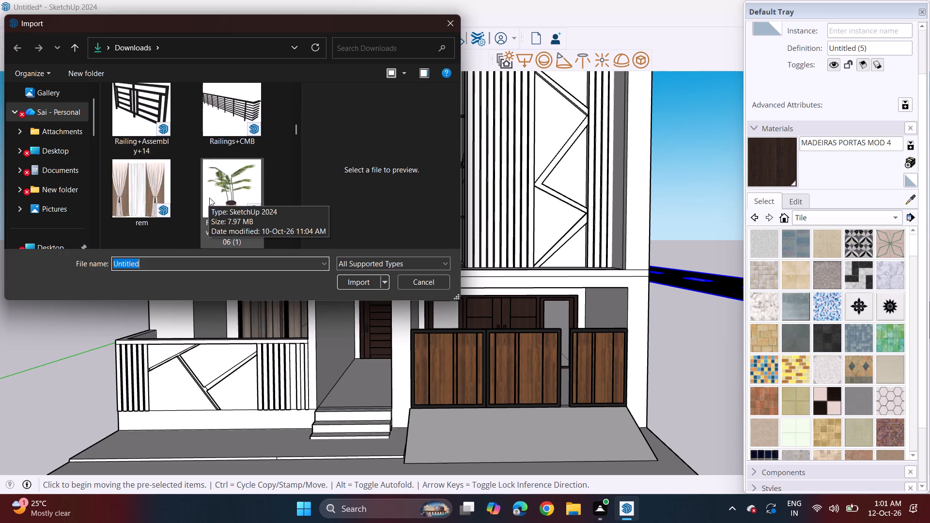
pyautogui.scroll(-8, 209, 198)
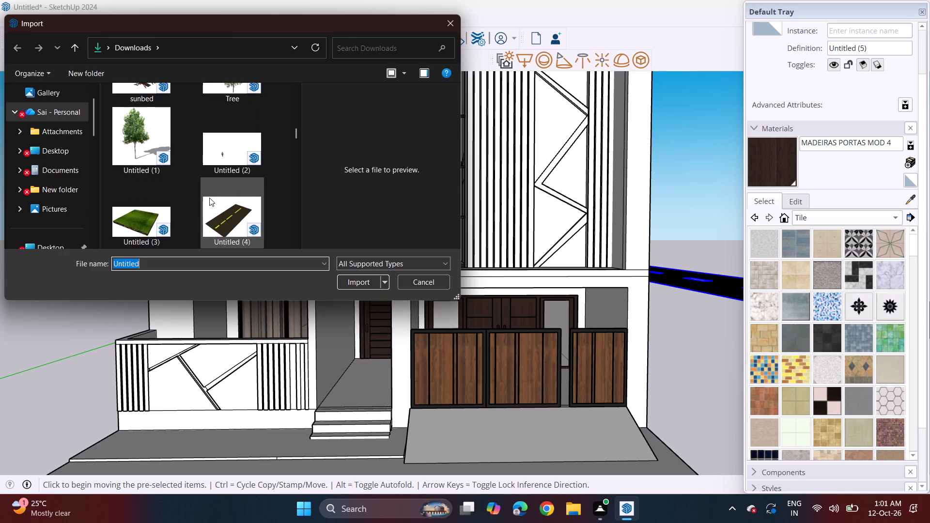
pyautogui.scroll(-6, 209, 198)
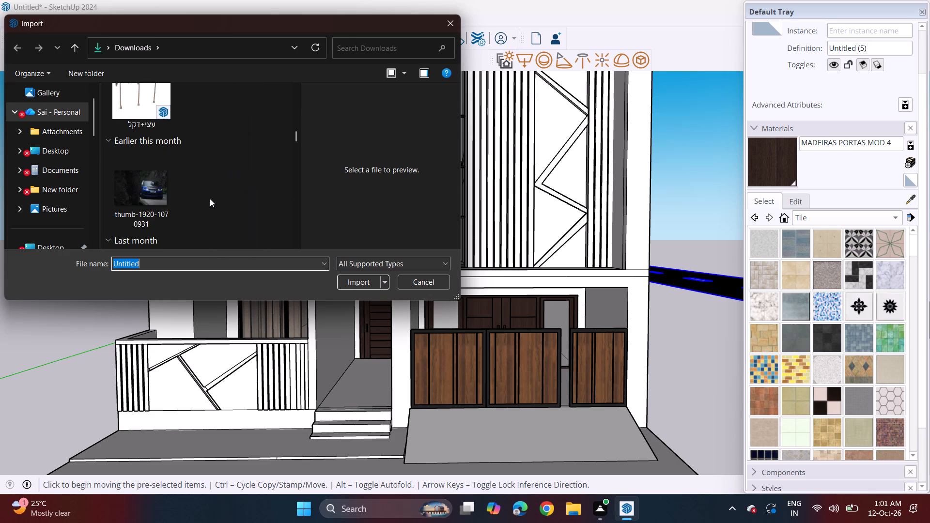
pyautogui.scroll(-3, 210, 199)
pyautogui.scroll(7, 210, 198)
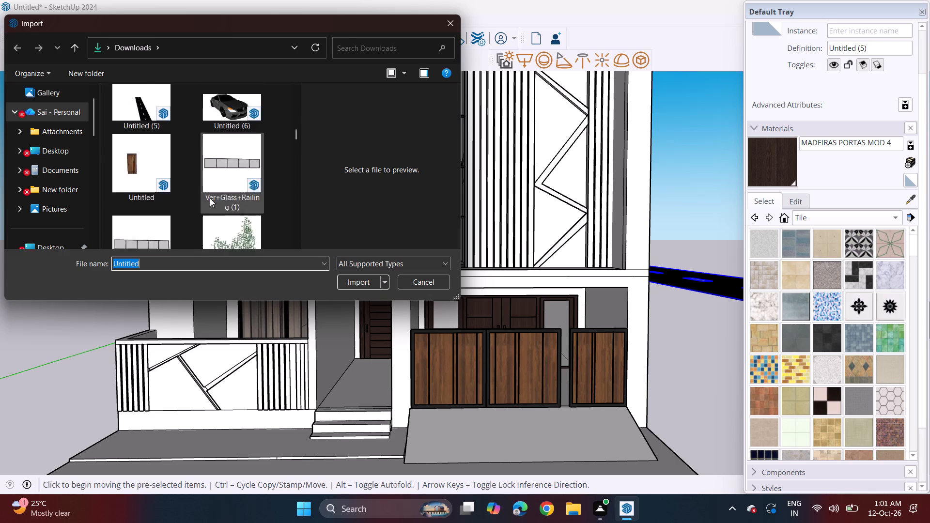
pyautogui.scroll(7, 210, 198)
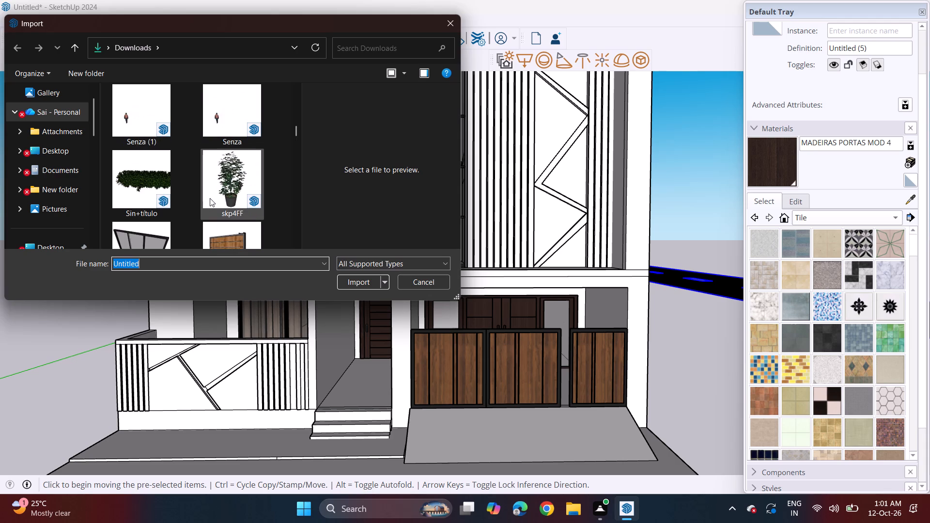
pyautogui.scroll(6, 210, 198)
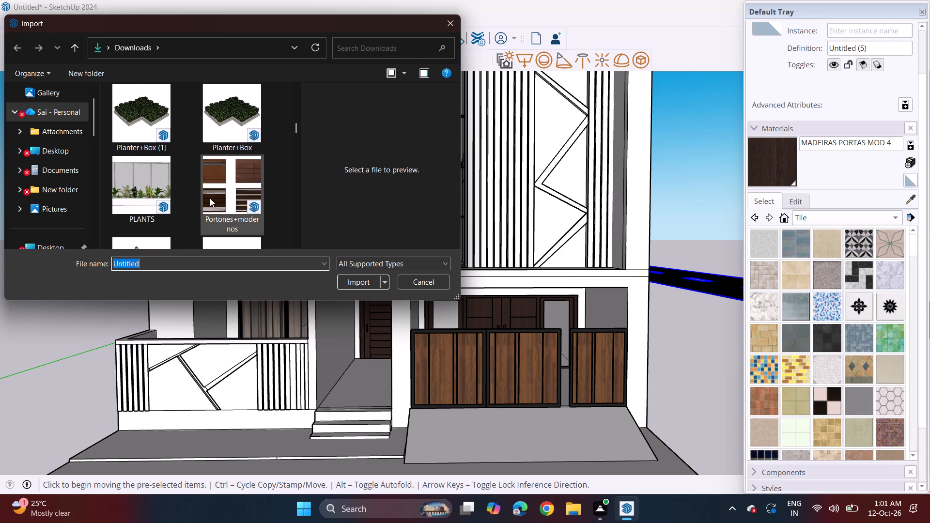
pyautogui.click(164, 174)
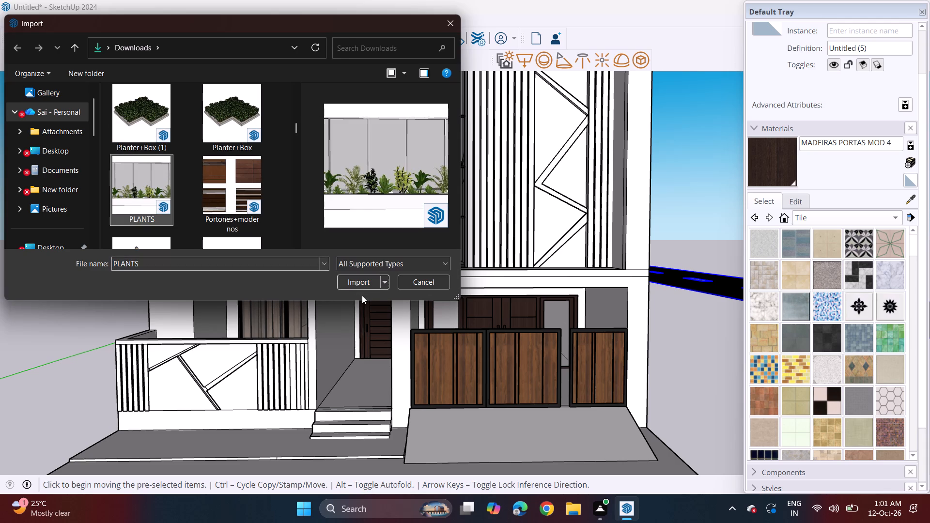
pyautogui.click(364, 285)
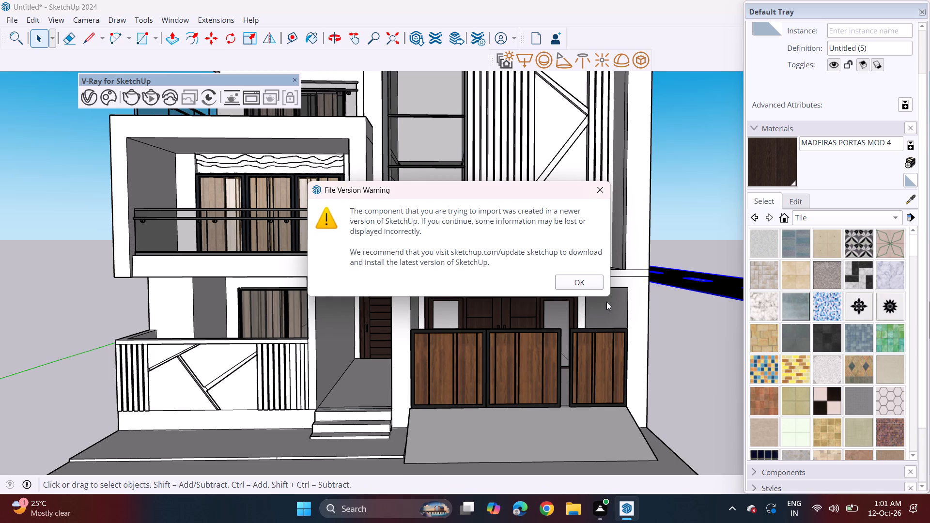
pyautogui.click(576, 280)
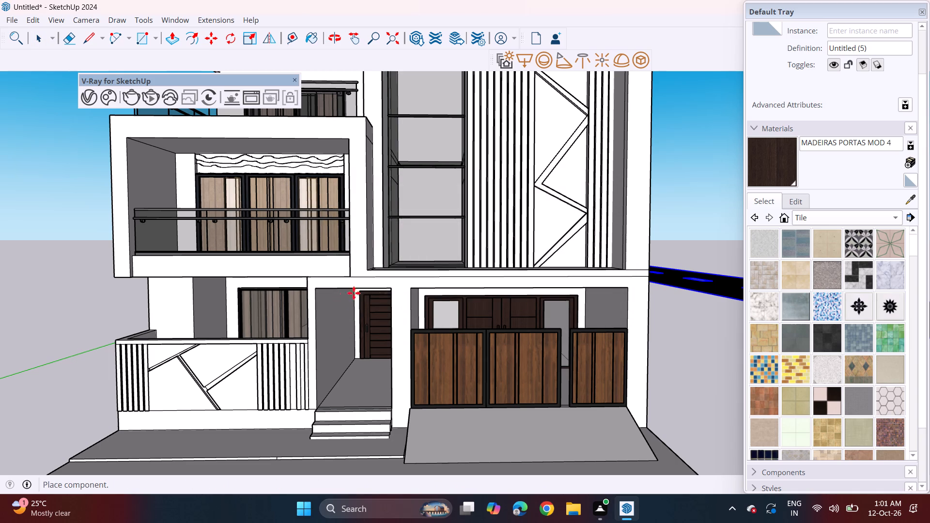
pyautogui.scroll(-4, 180, 384)
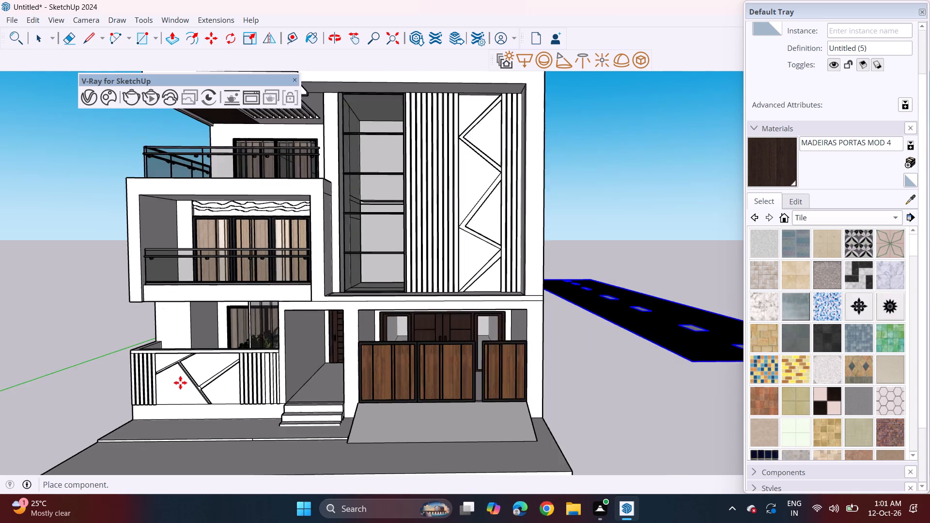
pyautogui.scroll(-10, 180, 383)
pyautogui.click(502, 416)
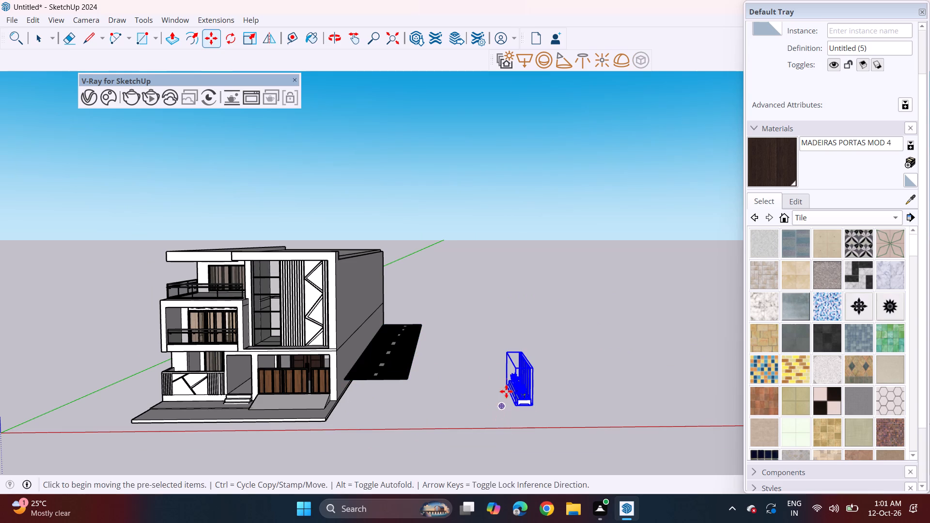
# Explode the imported plants component and delete the tall backdrop panel behind the plants.
pyautogui.press('space')
pyautogui.rightClick(526, 376)
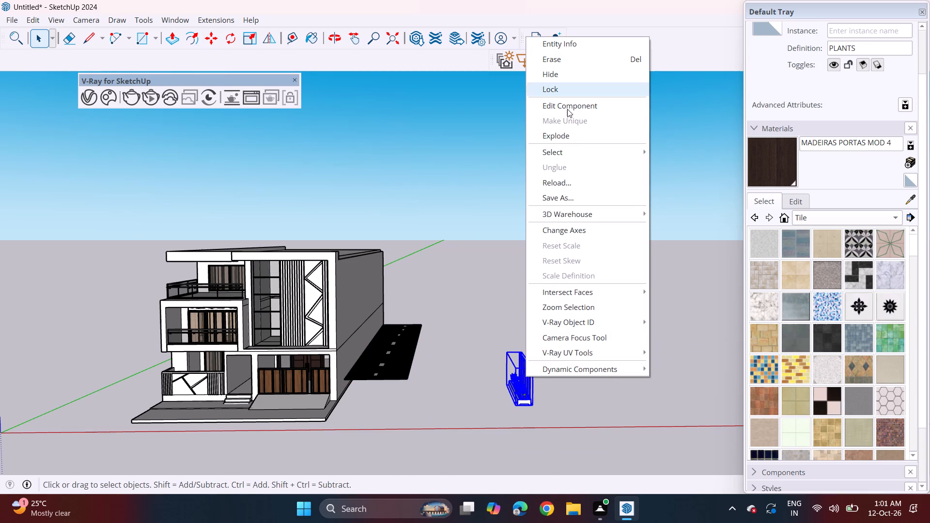
pyautogui.click(564, 136)
pyautogui.click(527, 376)
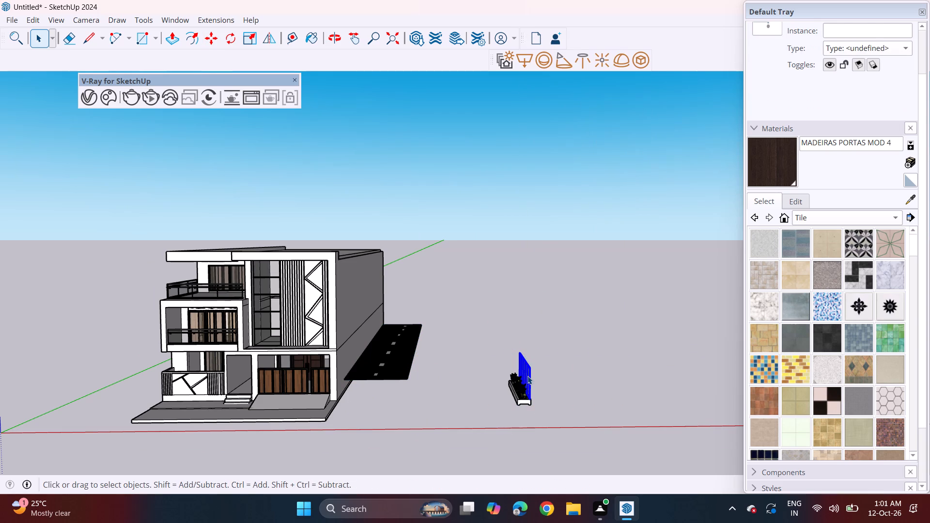
pyautogui.press('Delete')
# Group the remaining planter box together with all its plants.
pyautogui.moveTo(475, 318); pyautogui.dragTo(561, 437)
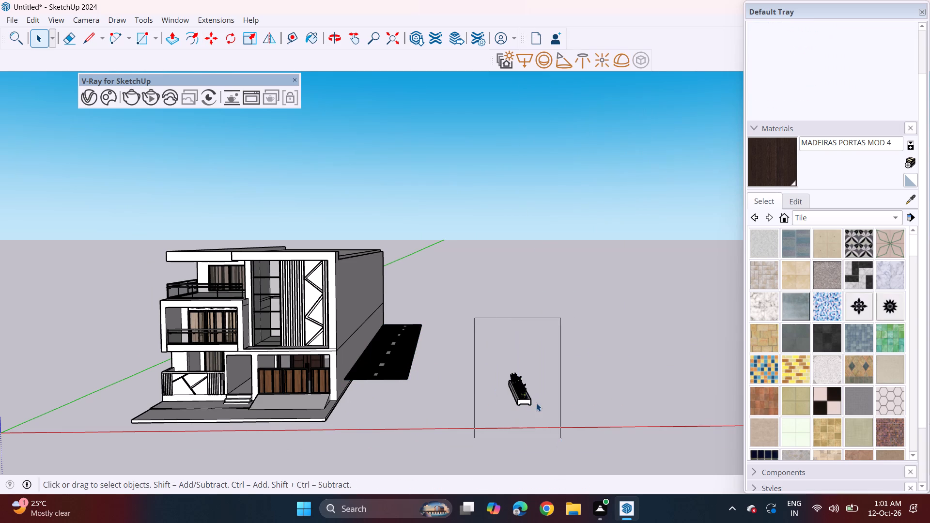
pyautogui.rightClick(536, 401)
pyautogui.click(522, 390)
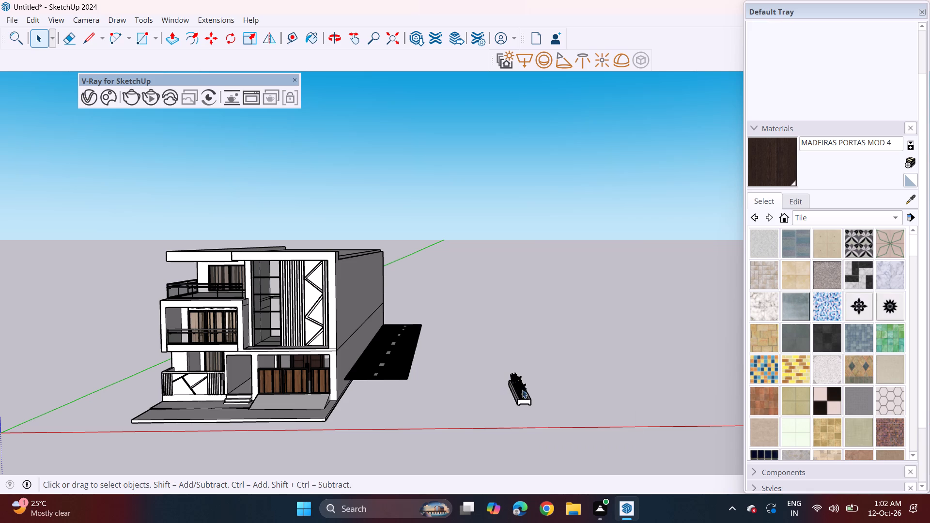
pyautogui.moveTo(487, 320); pyautogui.dragTo(550, 426)
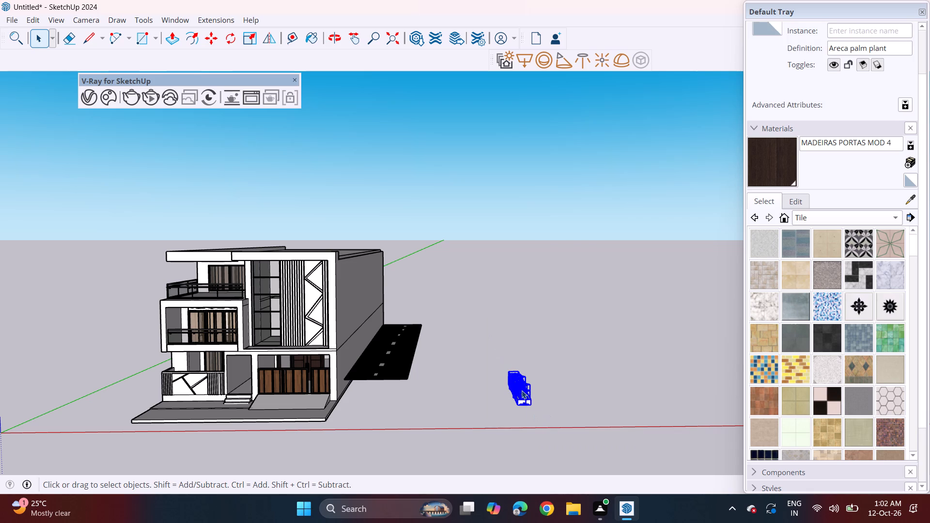
pyautogui.rightClick(522, 390)
pyautogui.click(556, 263)
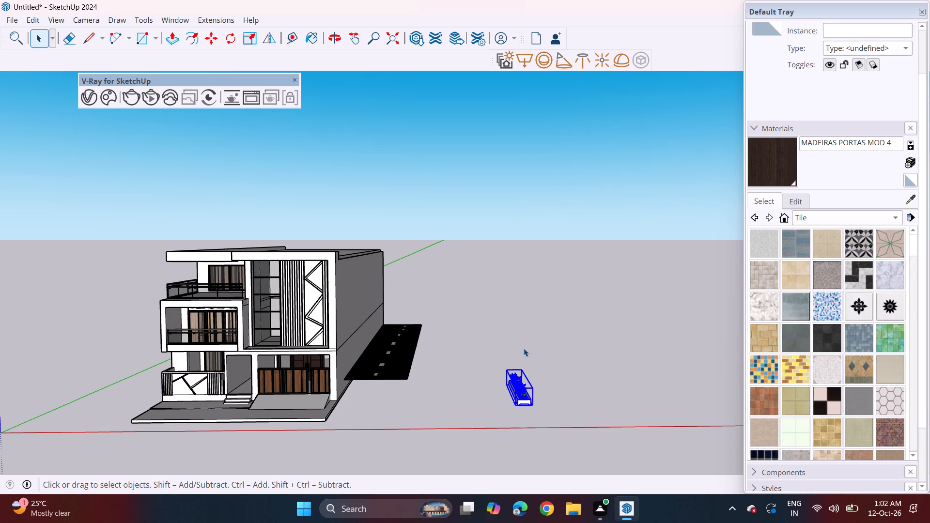
# Rotate the planter group a quarter turn on the ground plane so it runs parallel to the house front.
pyautogui.scroll(-3, 501, 387)
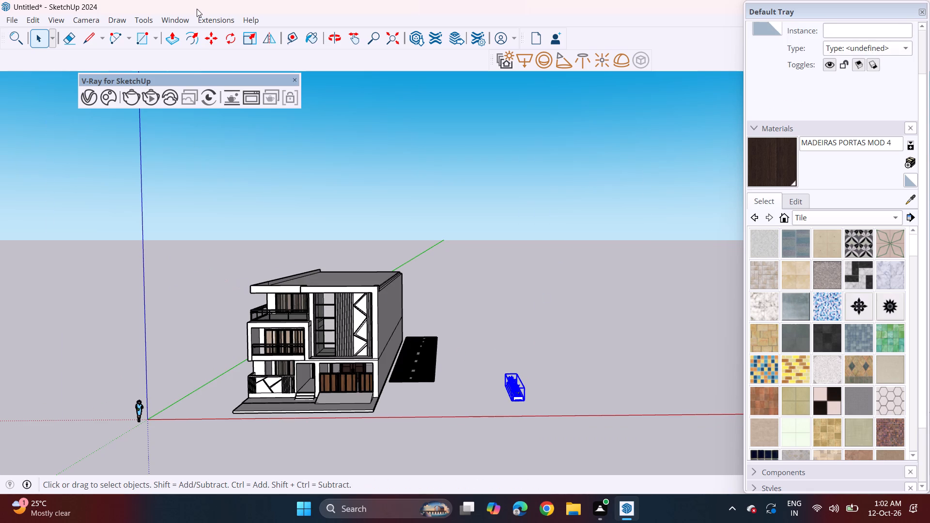
pyautogui.click(226, 42)
pyautogui.moveTo(579, 273); pyautogui.dragTo(583, 345, button='middle')
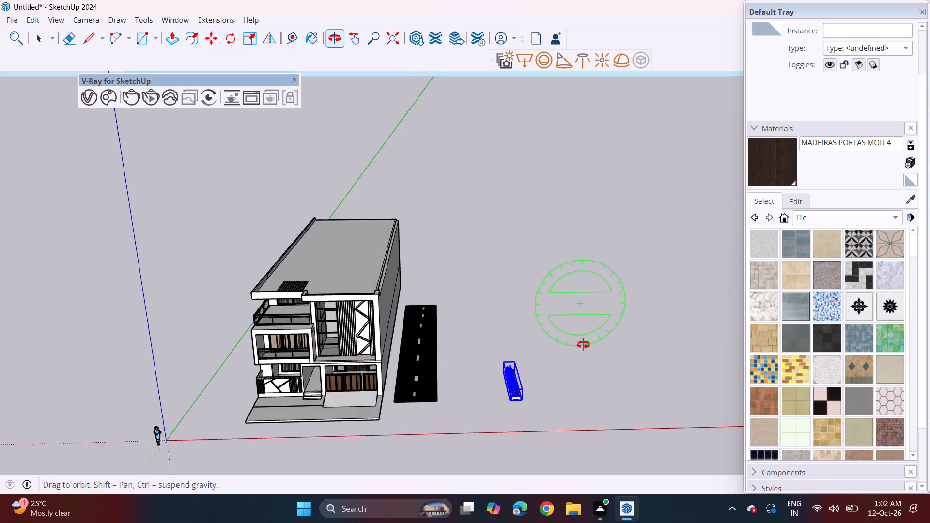
pyautogui.moveTo(583, 345); pyautogui.dragTo(578, 383, button='middle')
pyautogui.click(534, 394)
pyautogui.click(576, 389)
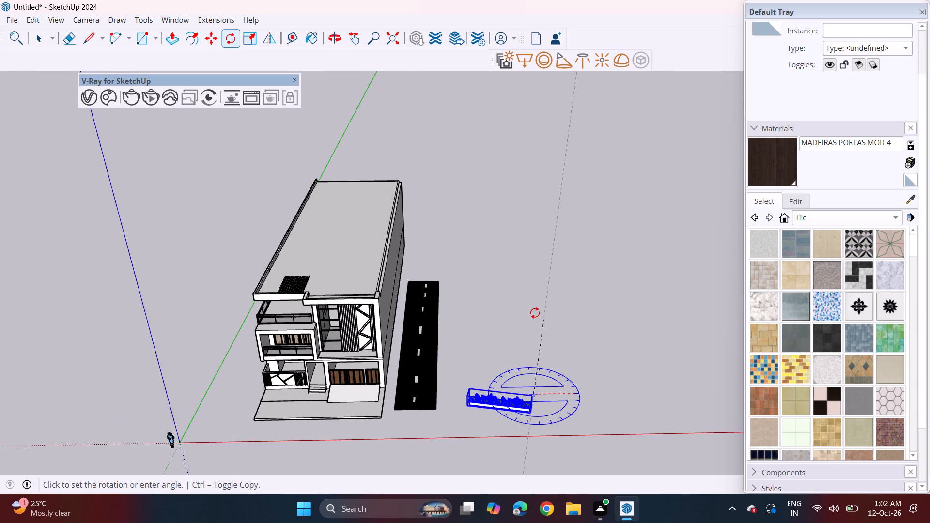
pyautogui.click(520, 314)
# Move the planter group by its lower corner to the front of the slatted boundary wall, beside the entrance steps.
pyautogui.scroll(5, 570, 422)
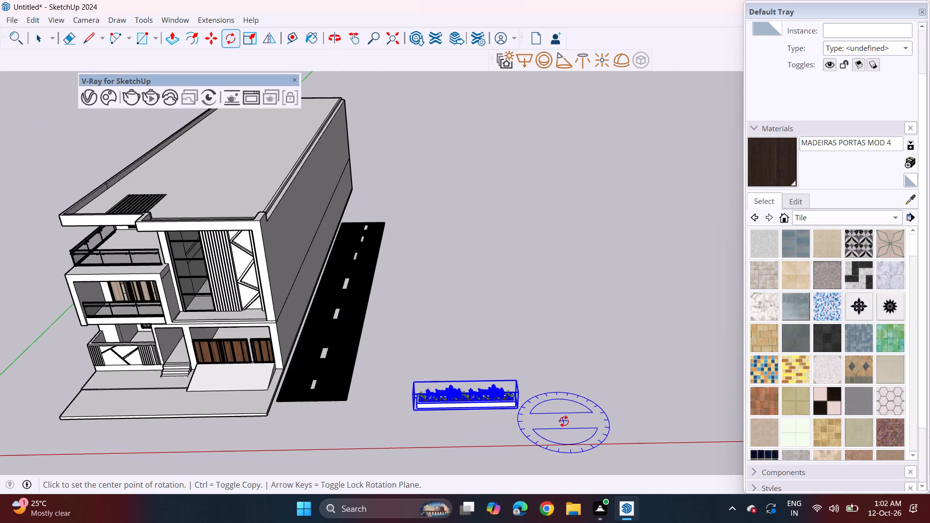
pyautogui.press('m')
pyautogui.click(516, 406)
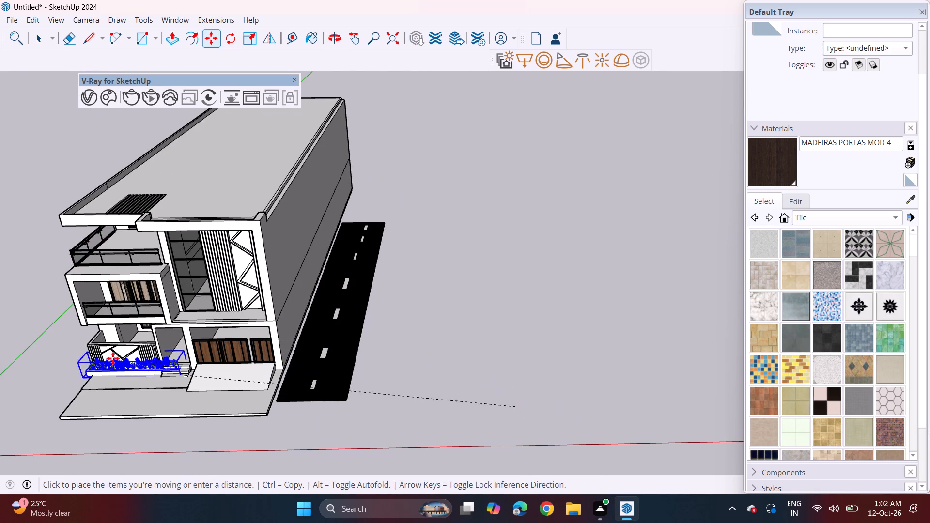
pyautogui.keyDown('shift'); pyautogui.moveTo(113, 358); pyautogui.dragTo(321, 402, button='middle'); pyautogui.keyUp('shift')
pyautogui.scroll(2, 327, 421)
pyautogui.moveTo(323, 432); pyautogui.dragTo(358, 323, button='middle')
pyautogui.scroll(3, 323, 432)
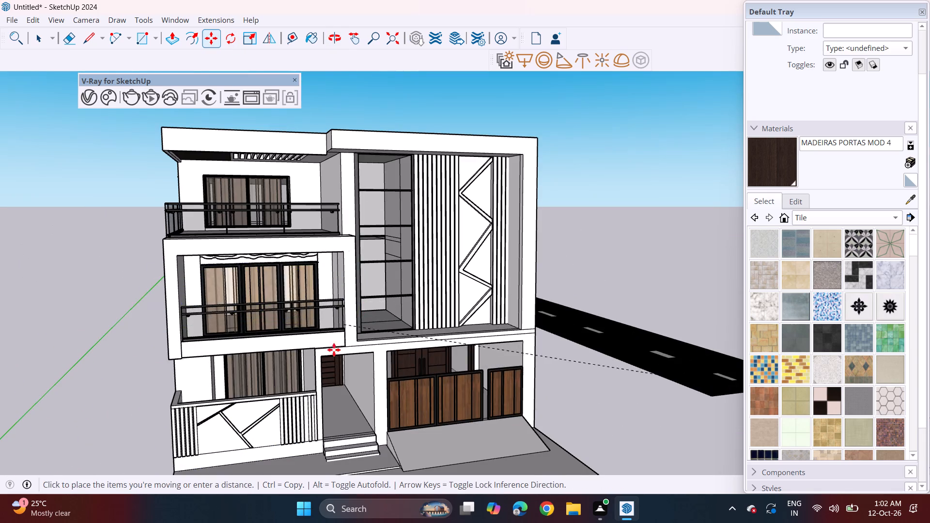
pyautogui.scroll(1, 334, 358)
pyautogui.scroll(-2, 333, 366)
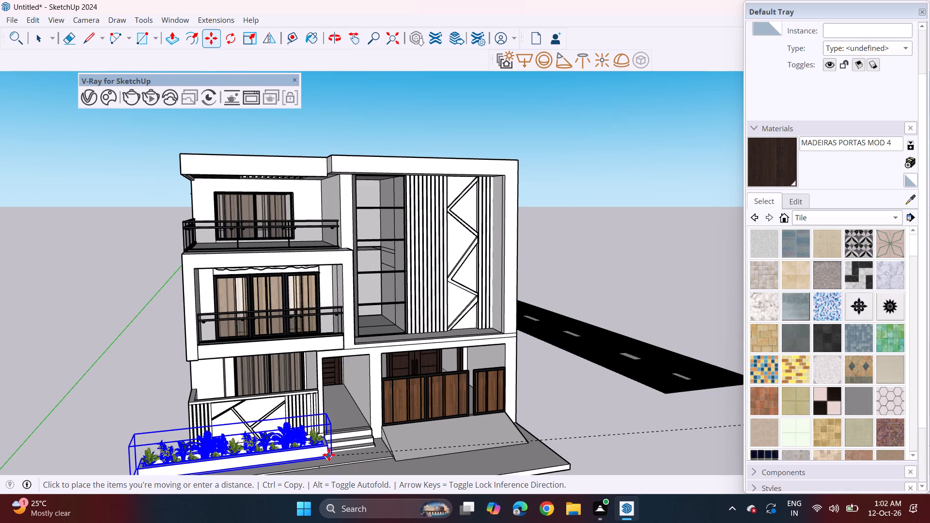
pyautogui.click(329, 453)
# Scale the planter group down uniformly from its outer corner to fit the width of the slatted boundary wall.
pyautogui.keyDown('shift'); pyautogui.moveTo(297, 446); pyautogui.dragTo(407, 304, button='middle'); pyautogui.keyUp('shift')
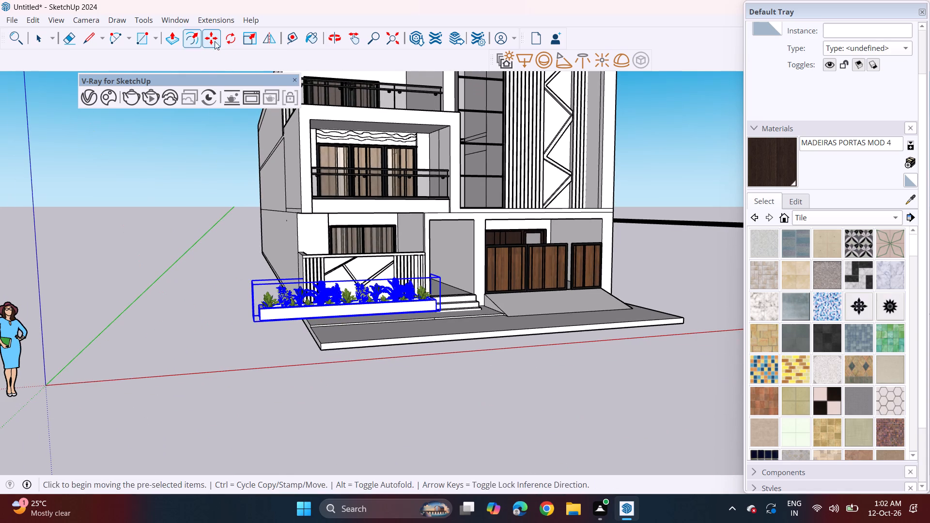
pyautogui.click(248, 39)
pyautogui.moveTo(284, 243); pyautogui.dragTo(299, 280, button='middle')
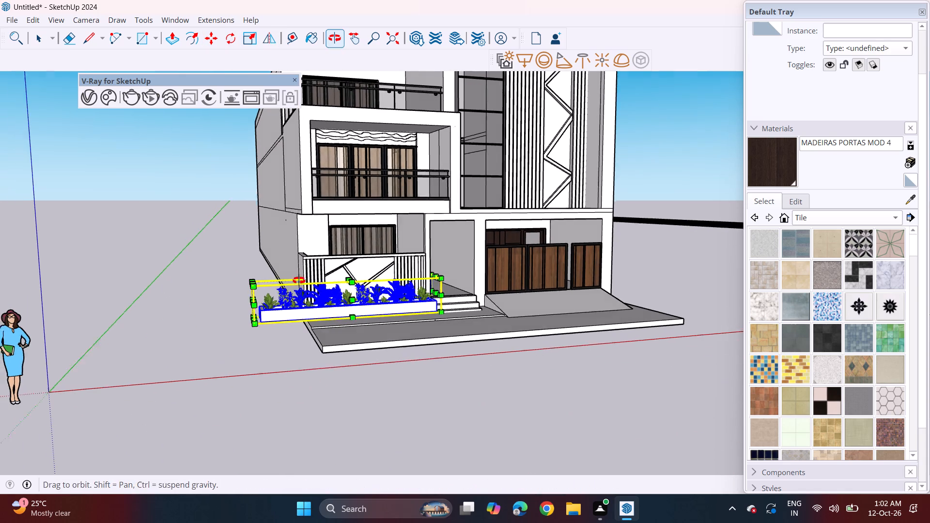
pyautogui.moveTo(299, 280); pyautogui.dragTo(320, 338, button='middle')
pyautogui.scroll(8, 297, 417)
pyautogui.click(245, 280)
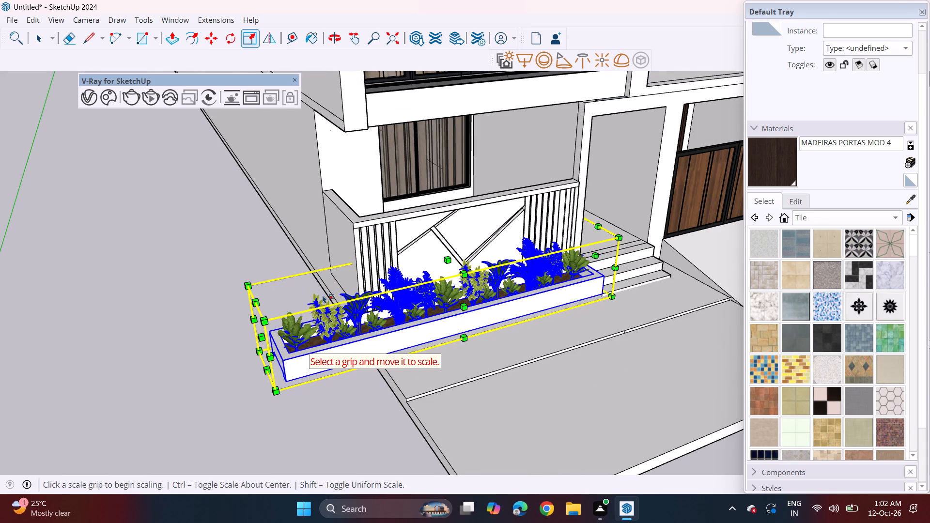
pyautogui.click(248, 289)
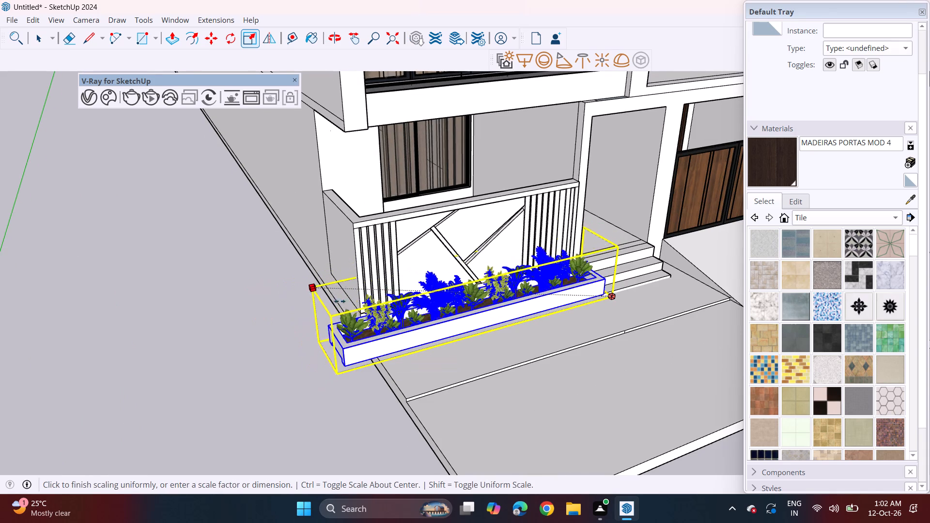
pyautogui.click(345, 296)
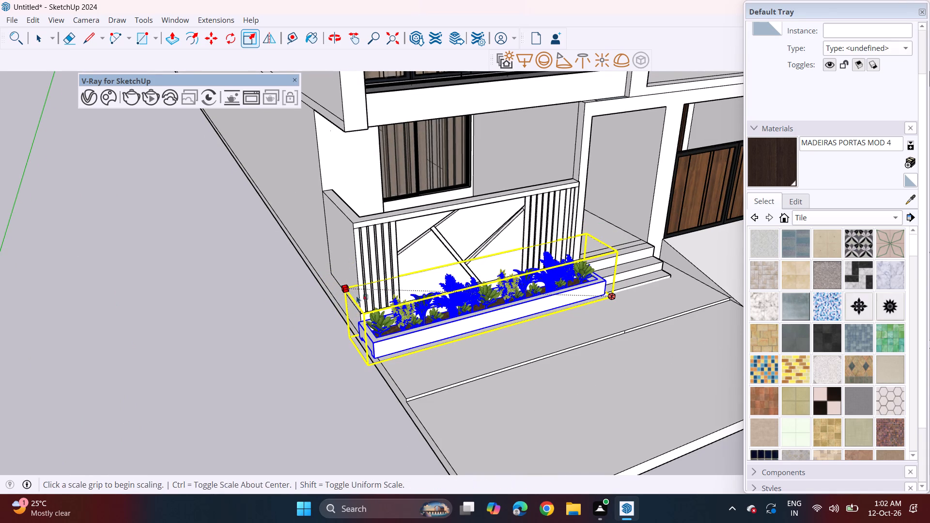
pyautogui.moveTo(470, 337); pyautogui.dragTo(386, 280, button='middle')
pyautogui.moveTo(385, 275); pyautogui.dragTo(296, 330, button='middle')
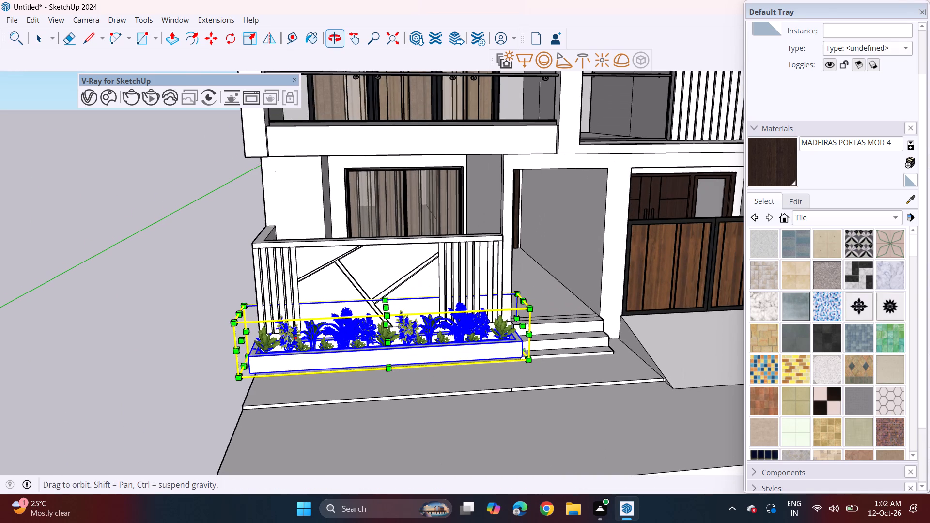
pyautogui.click(246, 307)
pyautogui.click(251, 315)
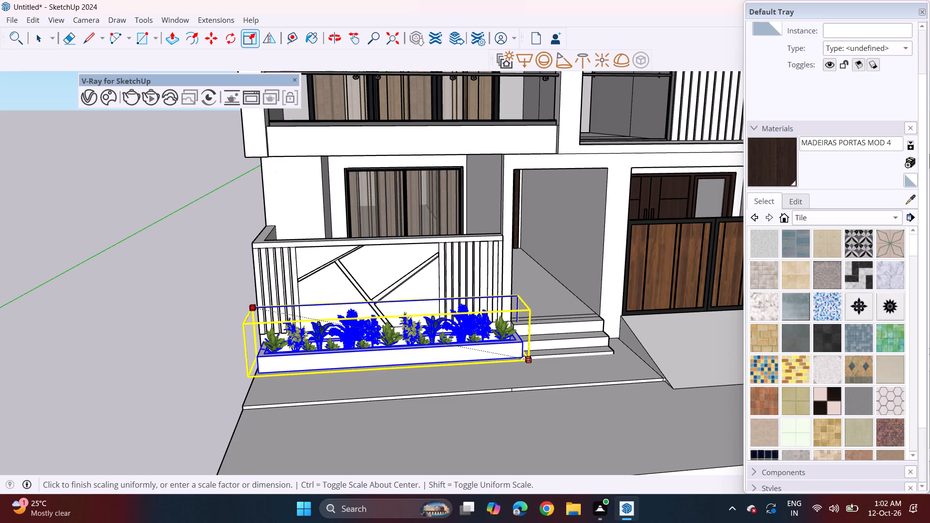
# Copy the front planter up to the first-floor balcony, placing it behind the glass railing.
pyautogui.press('space')
pyautogui.press('m')
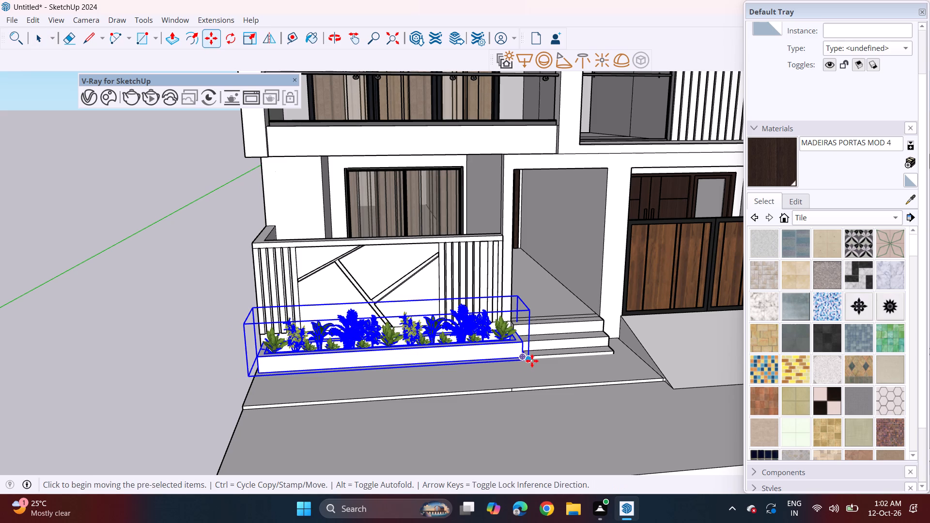
pyautogui.click(532, 360)
pyautogui.keyDown('shift'); pyautogui.moveTo(512, 220); pyautogui.dragTo(463, 356, button='middle'); pyautogui.keyUp('shift')
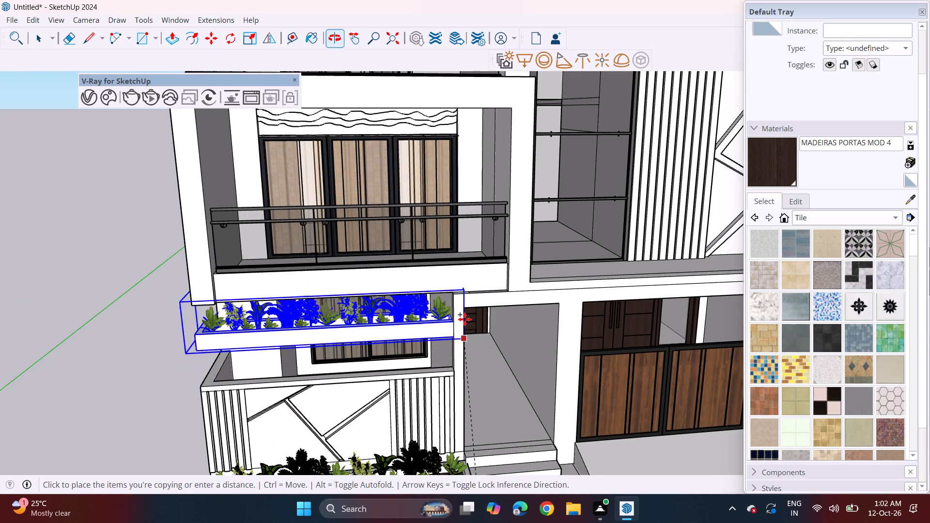
pyautogui.keyDown('shift'); pyautogui.moveTo(467, 266); pyautogui.dragTo(452, 373, button='middle'); pyautogui.keyUp('shift')
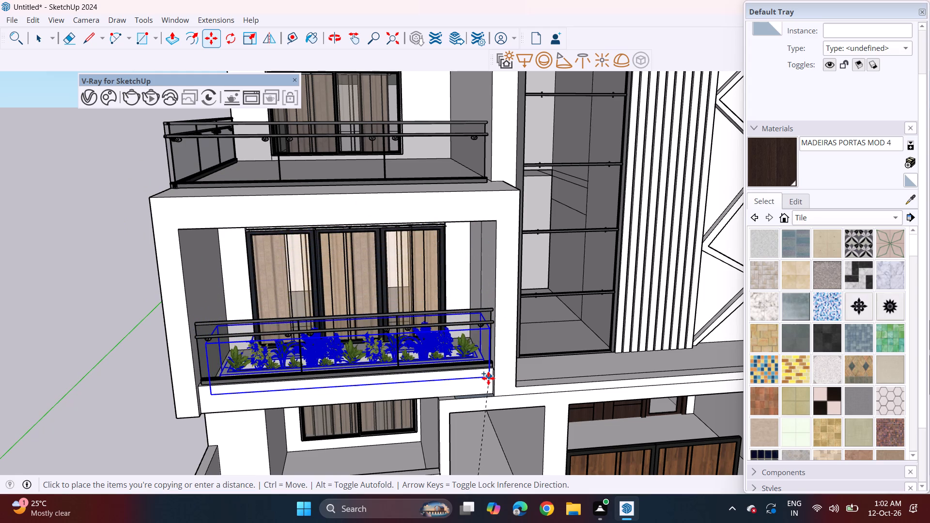
pyautogui.click(488, 378)
pyautogui.press('space')
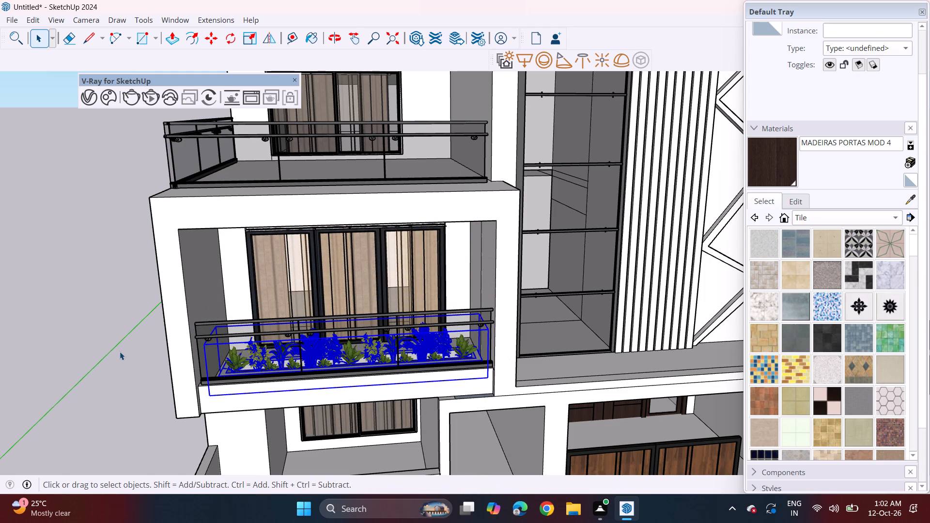
pyautogui.click(120, 351)
# Copy the ground-level planter up to the top-floor balcony, along its front railing.
pyautogui.moveTo(163, 379); pyautogui.dragTo(135, 298, button='middle')
pyautogui.scroll(-5, 130, 289)
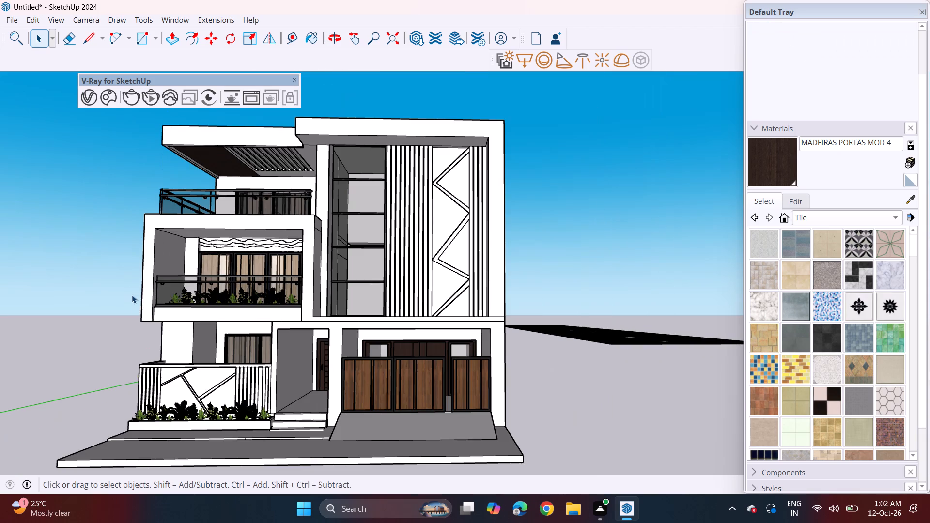
pyautogui.moveTo(143, 292); pyautogui.dragTo(196, 358, button='middle')
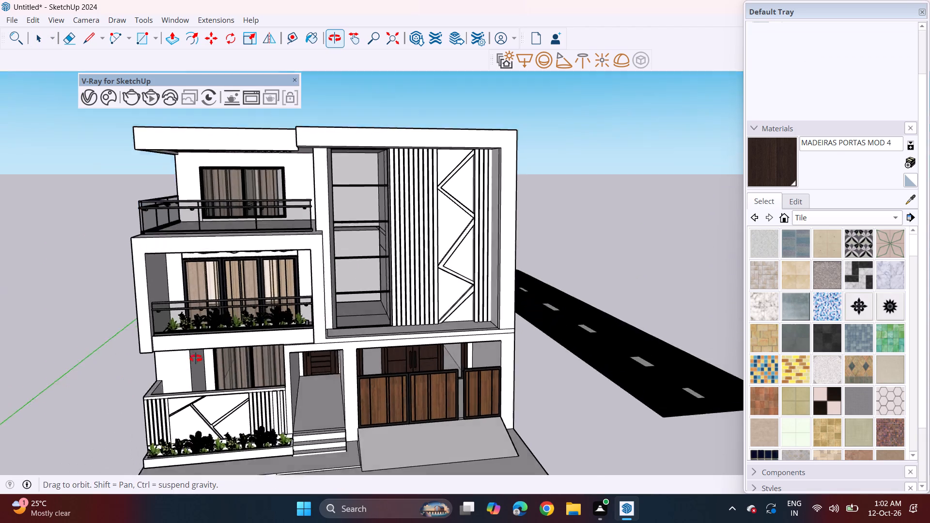
pyautogui.moveTo(196, 358); pyautogui.dragTo(245, 351, button='middle')
pyautogui.click(263, 470)
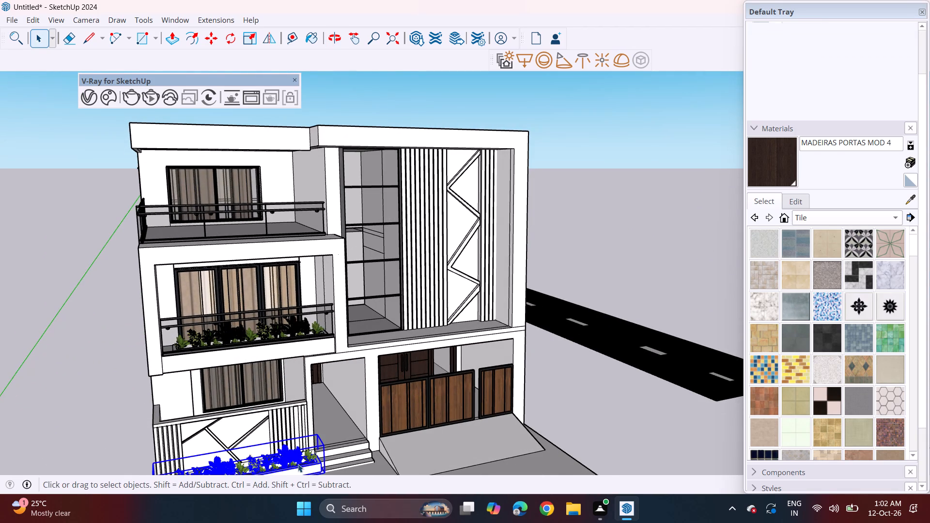
pyautogui.press('m')
pyautogui.click(325, 473)
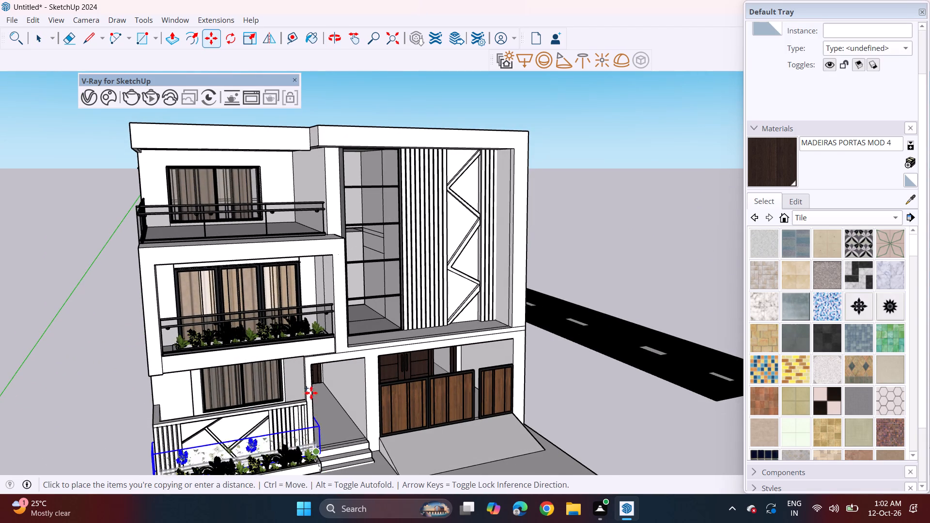
pyautogui.keyDown('shift'); pyautogui.moveTo(312, 238); pyautogui.dragTo(381, 393, button='middle'); pyautogui.keyUp('shift')
pyautogui.moveTo(387, 376); pyautogui.dragTo(435, 472, button='middle')
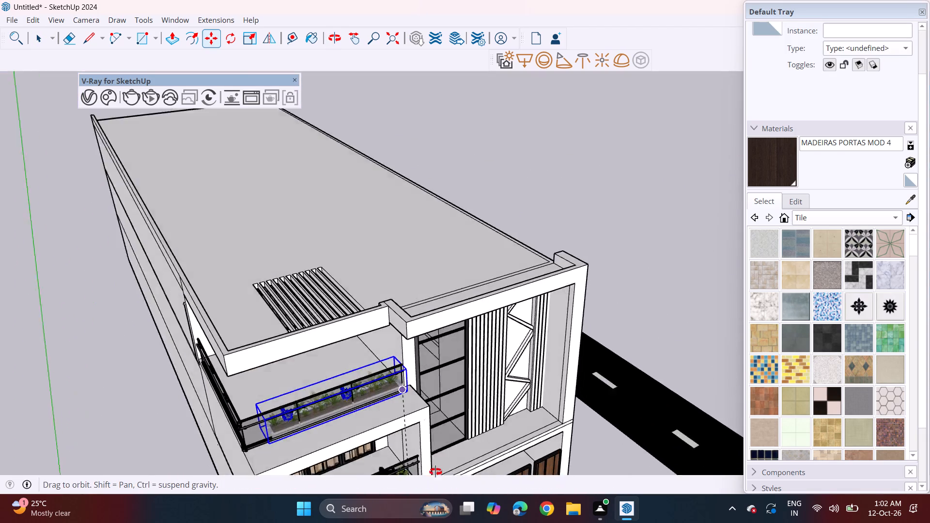
pyautogui.moveTo(435, 472); pyautogui.dragTo(461, 483, button='middle')
pyautogui.click(407, 397)
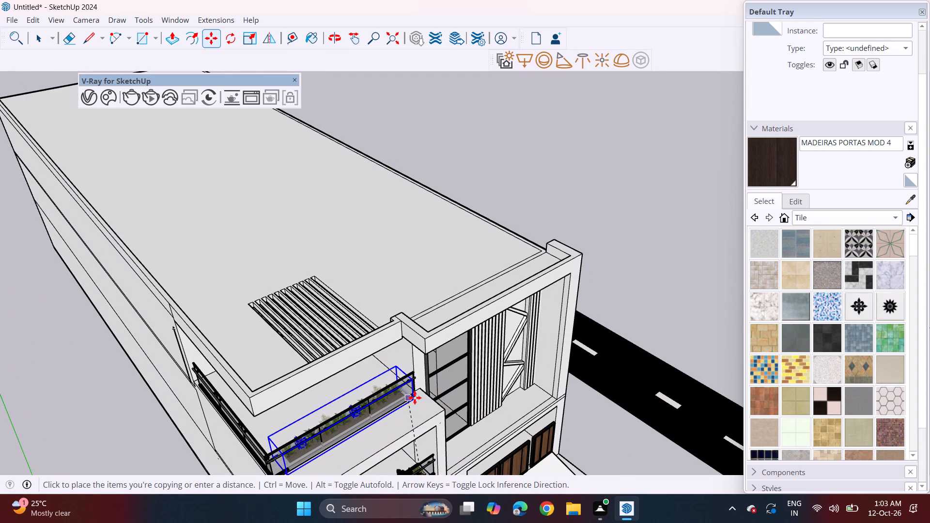
# Lower the top-floor planter so it sits down behind the balcony's front edge.
pyautogui.moveTo(415, 396); pyautogui.dragTo(246, 253, button='middle')
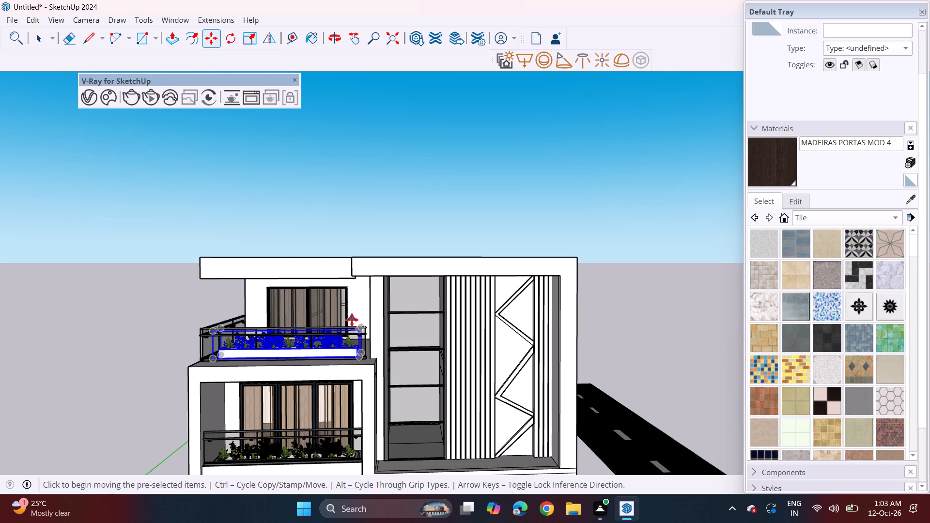
pyautogui.scroll(3, 320, 407)
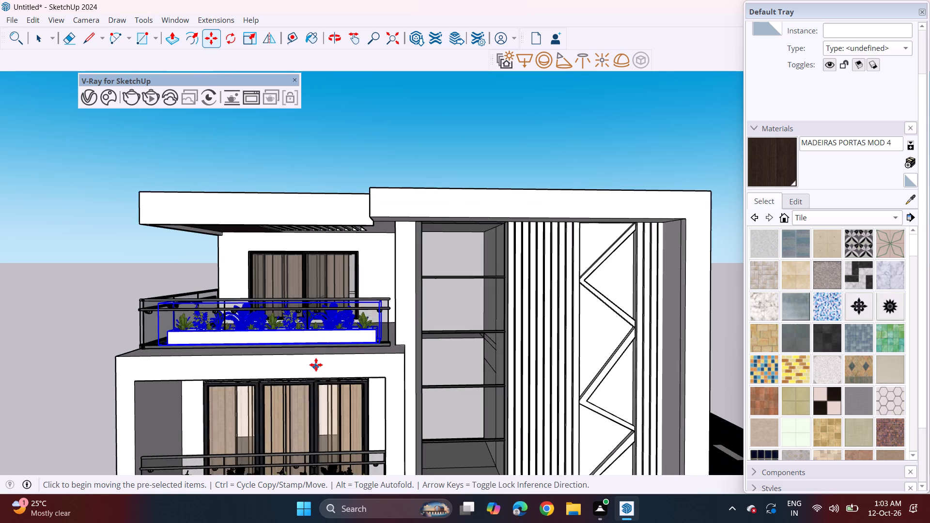
pyautogui.scroll(4, 316, 365)
pyautogui.click(396, 310)
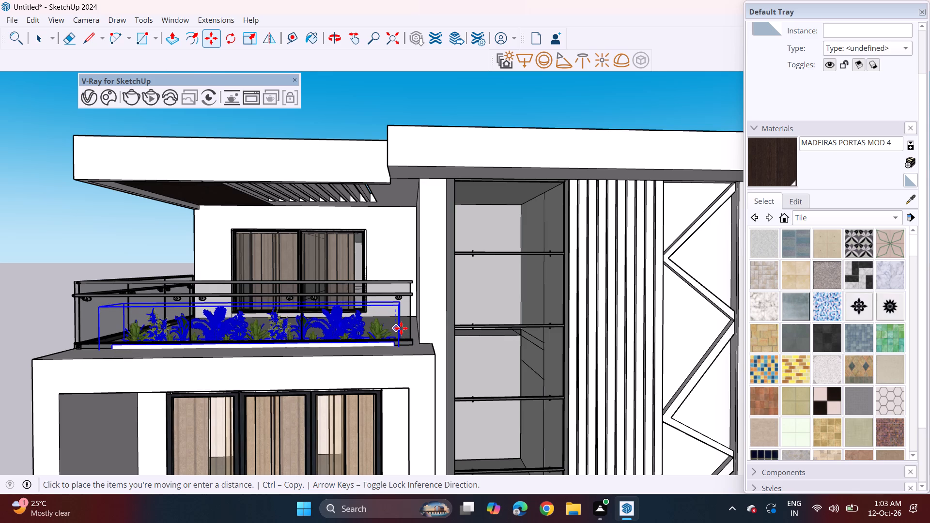
pyautogui.click(402, 331)
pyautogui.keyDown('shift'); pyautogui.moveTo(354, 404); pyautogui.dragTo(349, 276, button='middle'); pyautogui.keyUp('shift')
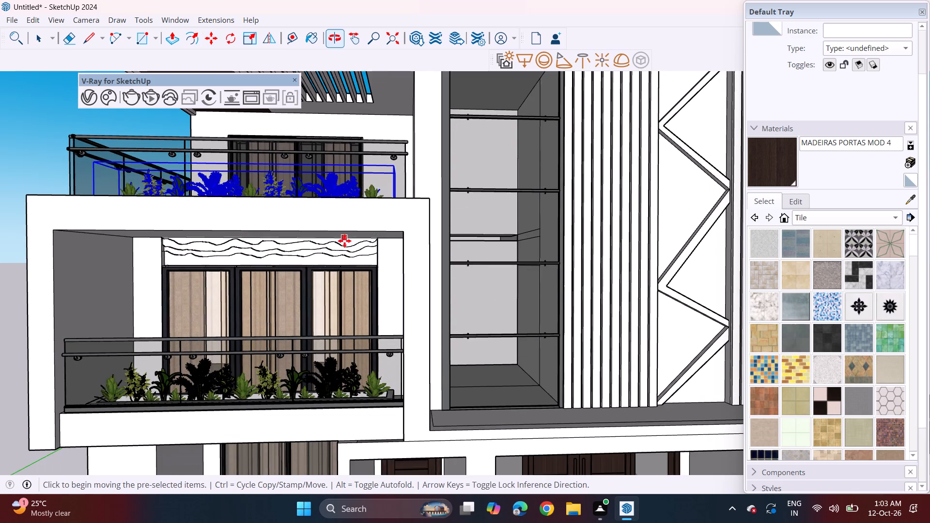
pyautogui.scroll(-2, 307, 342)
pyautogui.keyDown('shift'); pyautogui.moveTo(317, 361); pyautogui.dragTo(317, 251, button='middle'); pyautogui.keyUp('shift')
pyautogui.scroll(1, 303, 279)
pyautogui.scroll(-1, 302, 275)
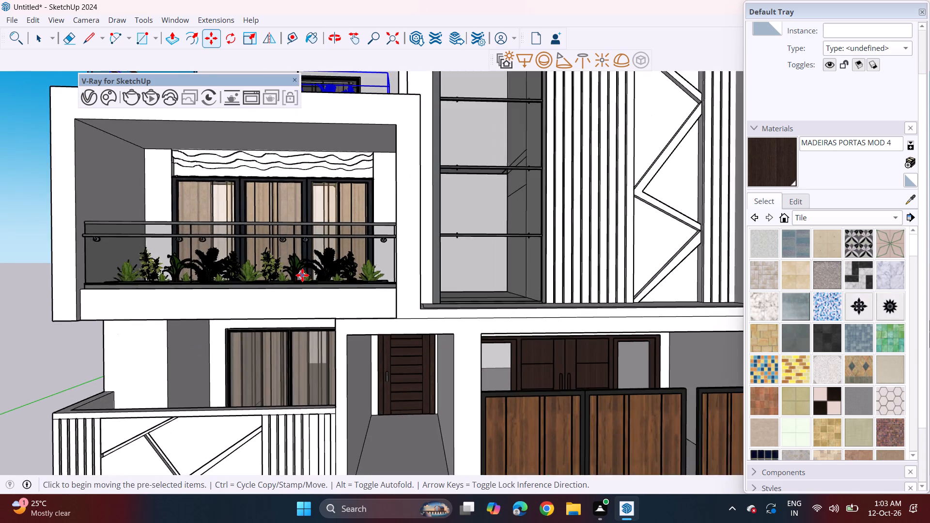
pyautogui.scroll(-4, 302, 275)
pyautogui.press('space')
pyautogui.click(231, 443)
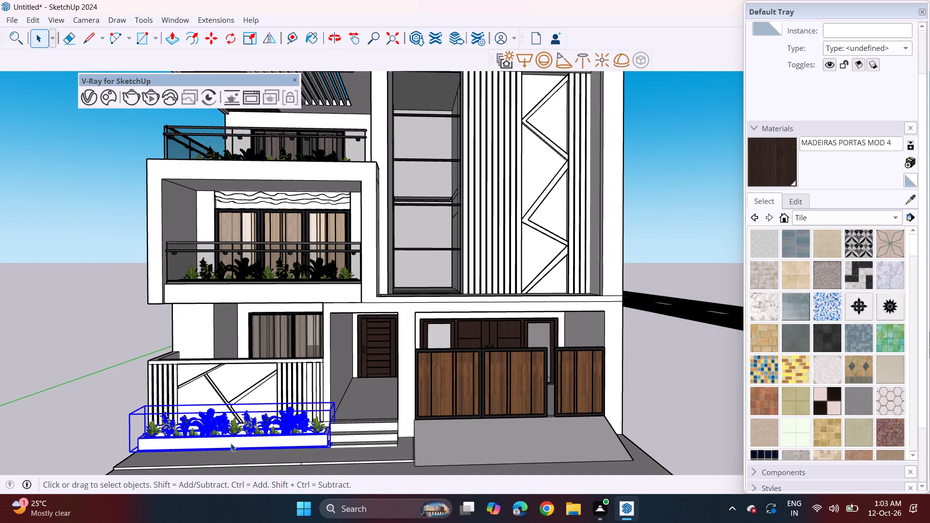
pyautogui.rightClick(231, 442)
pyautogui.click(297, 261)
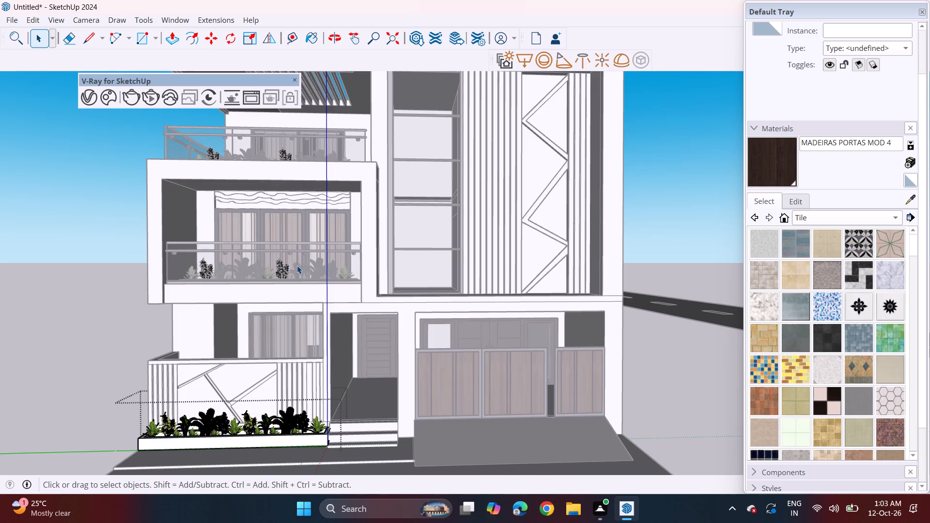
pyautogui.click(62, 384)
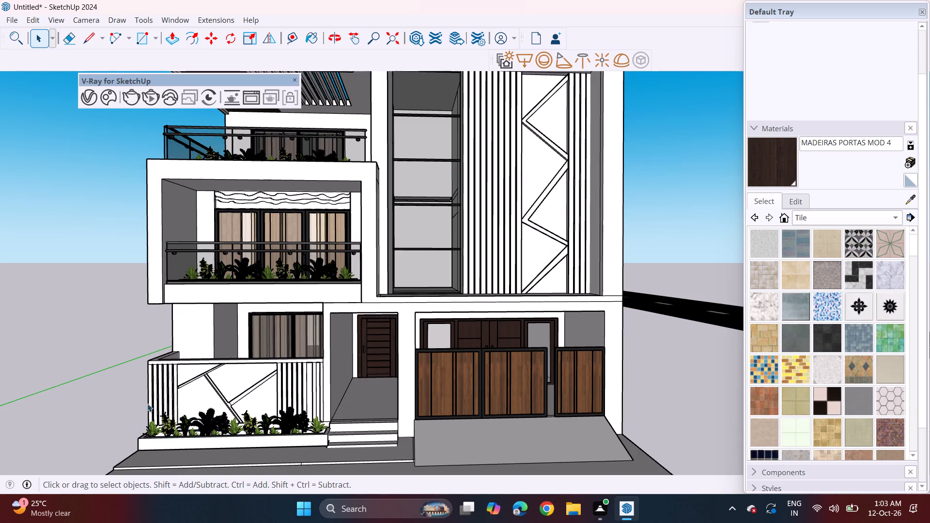
# Convert the ground-level planter group in front of the slatted boundary wall into a component.
pyautogui.click(207, 443)
pyautogui.rightClick(207, 442)
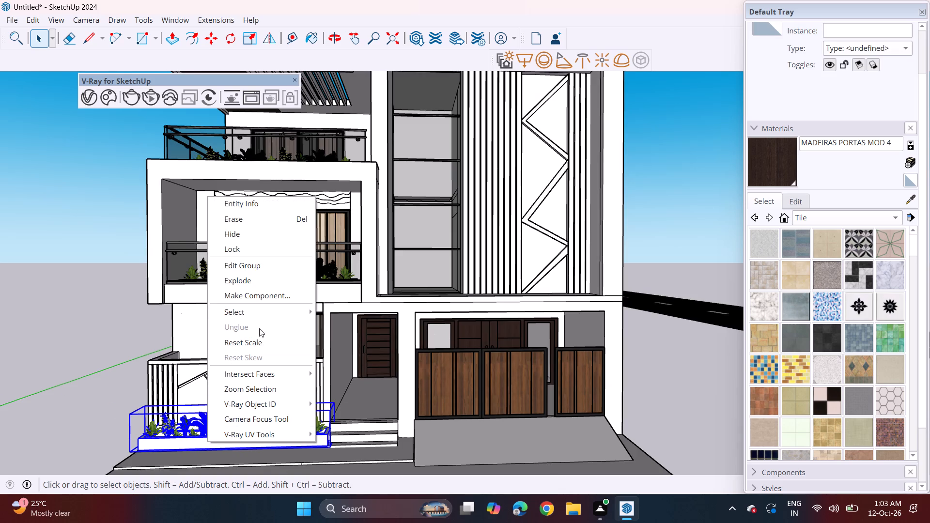
pyautogui.click(265, 298)
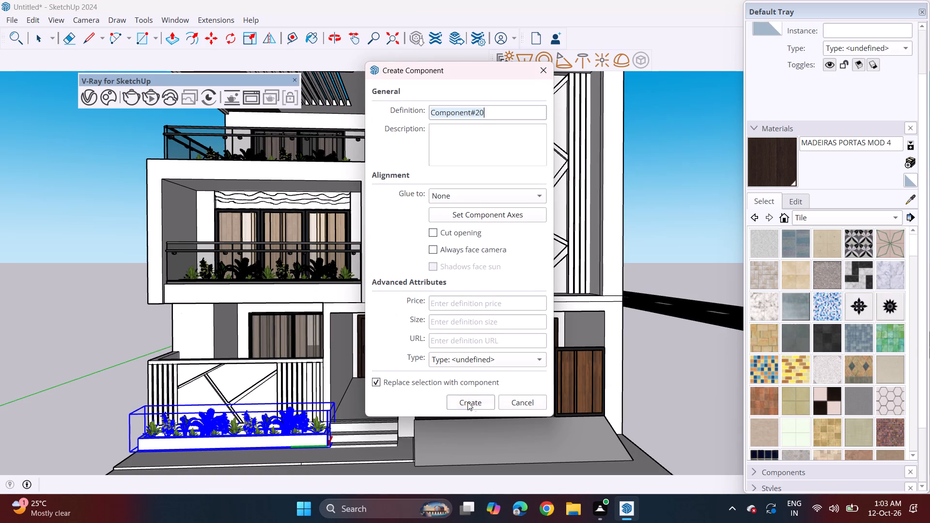
pyautogui.click(472, 403)
# Paint the box inside the ground-level planter component with Color M07 from the Colors collection.
pyautogui.click(254, 442)
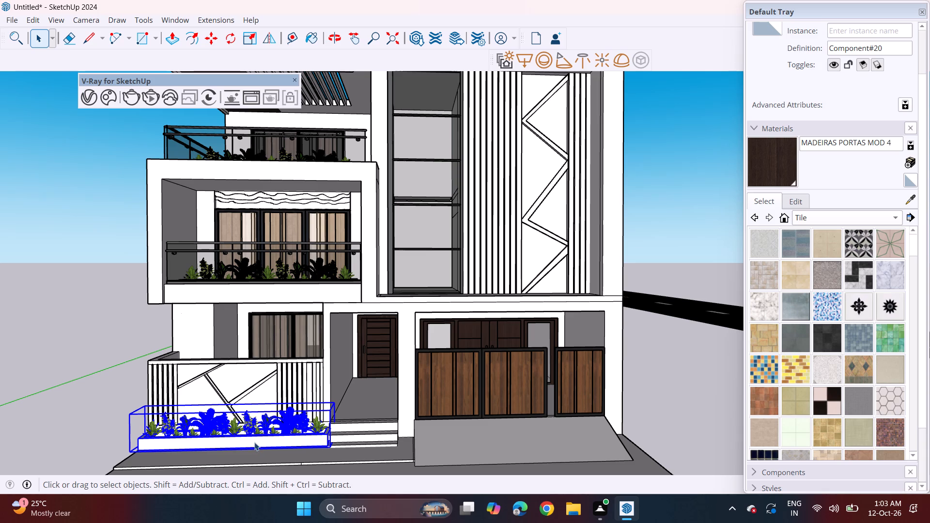
pyautogui.rightClick(254, 441)
pyautogui.click(336, 173)
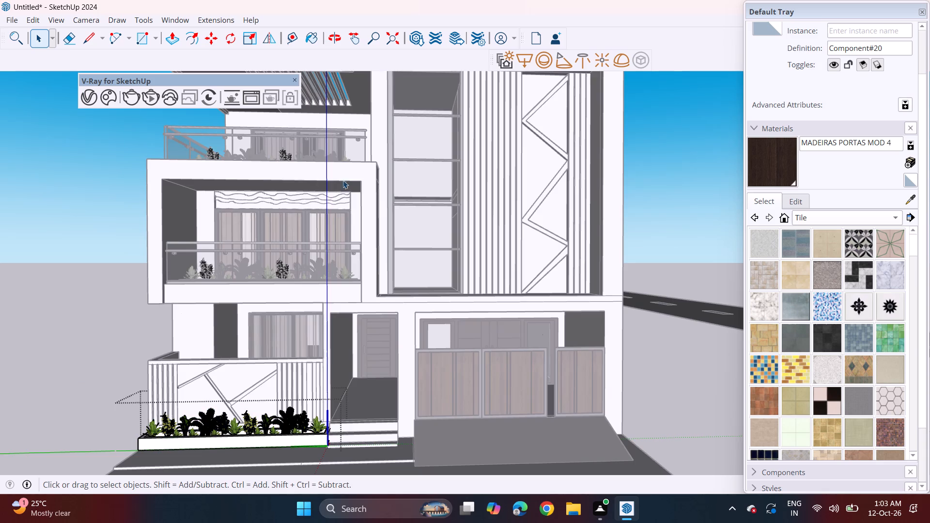
pyautogui.click(776, 164)
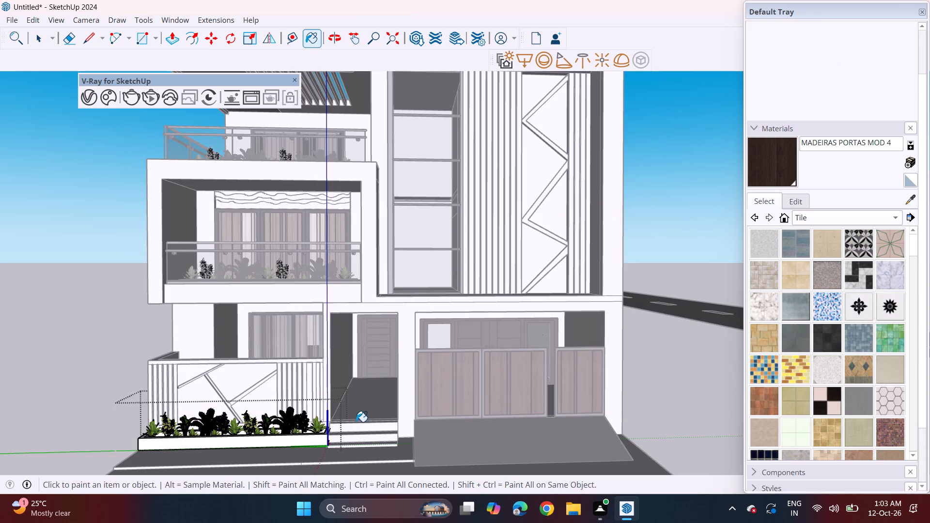
pyautogui.click(828, 219)
pyautogui.doubleClick(807, 239)
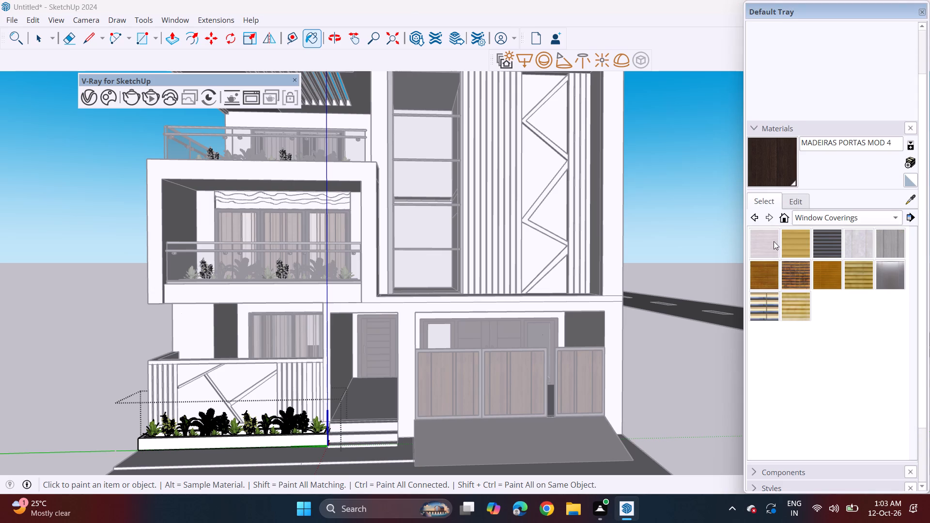
pyautogui.click(811, 212)
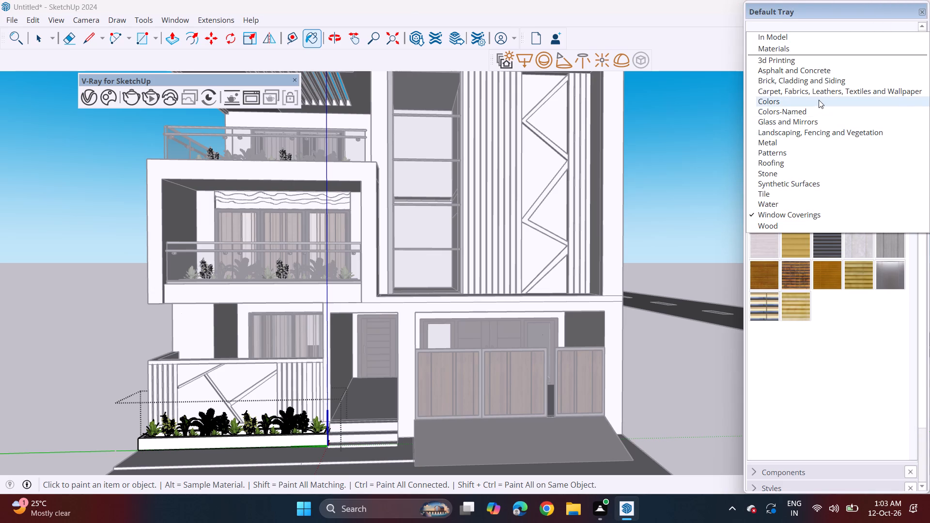
pyautogui.click(819, 97)
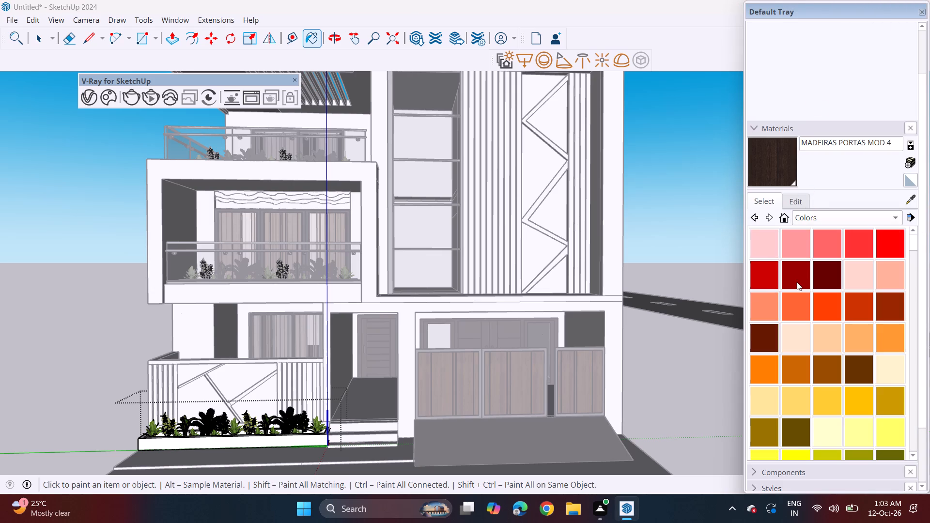
pyautogui.scroll(-20, 800, 291)
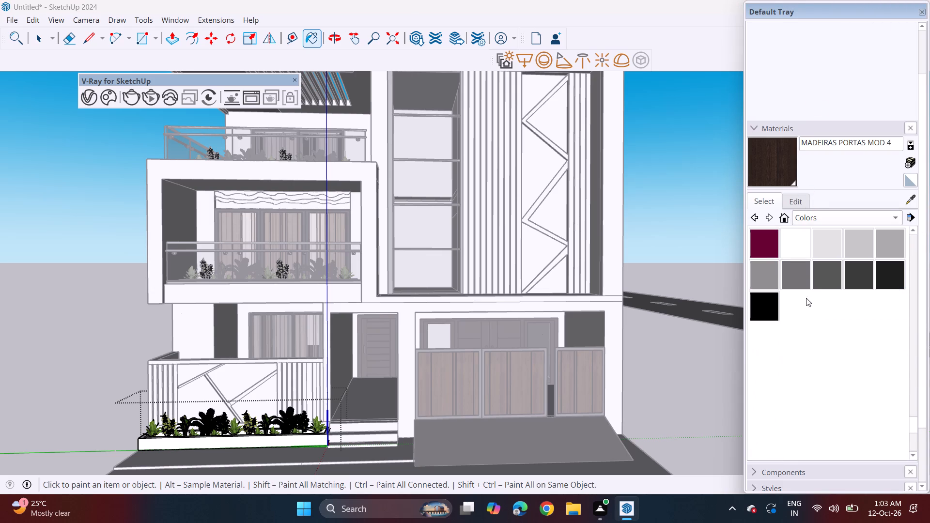
pyautogui.click(818, 277)
pyautogui.click(849, 277)
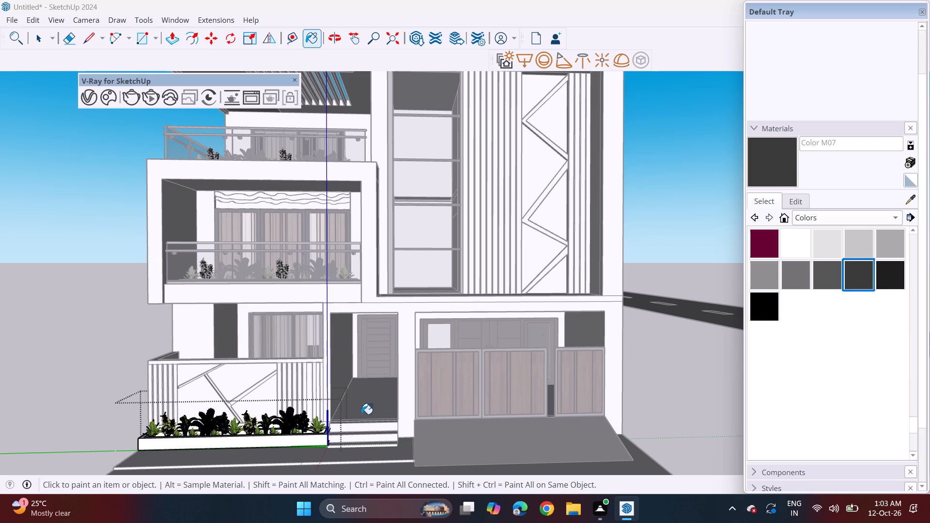
pyautogui.click(289, 438)
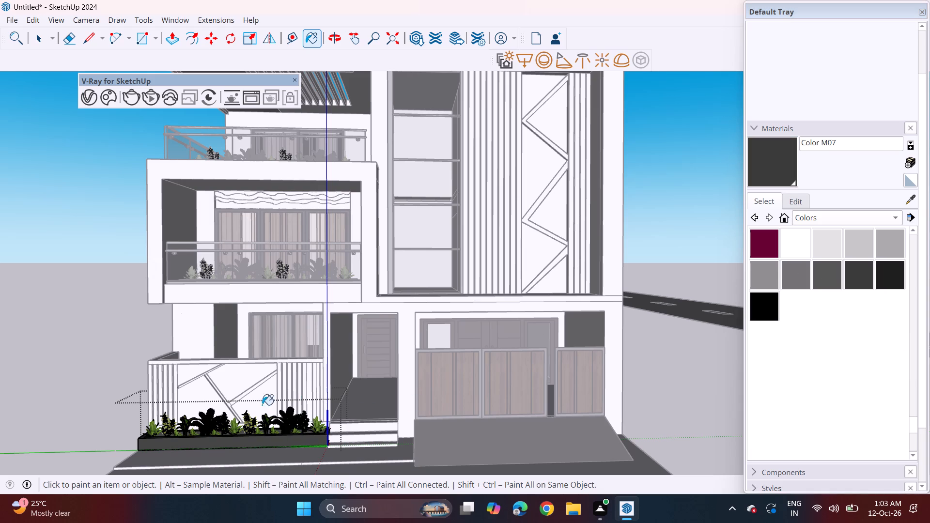
pyautogui.press('space')
pyautogui.click(87, 422)
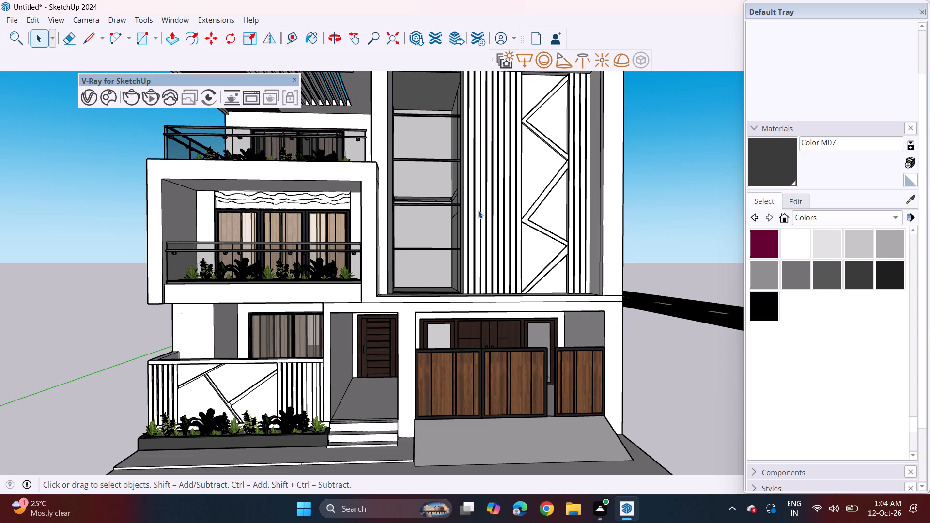
# Paint the wall above the garage doors, first-floor balcony ceiling, tall frame's underside and roof soffit beside the louvres with Wood Veneer 01.
pyautogui.scroll(-3, 449, 270)
pyautogui.keyDown('shift'); pyautogui.moveTo(453, 241); pyautogui.dragTo(423, 311, button='middle'); pyautogui.keyUp('shift')
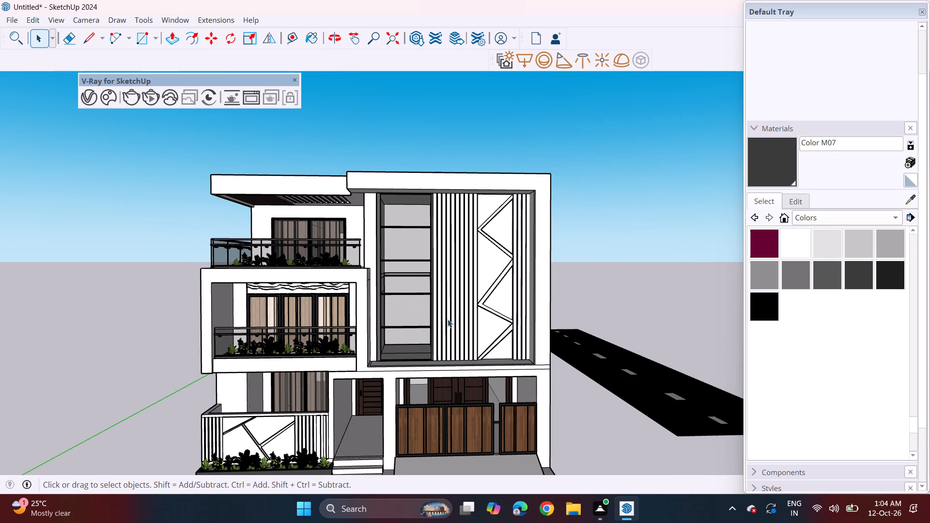
pyautogui.moveTo(493, 387); pyautogui.dragTo(503, 341, button='middle')
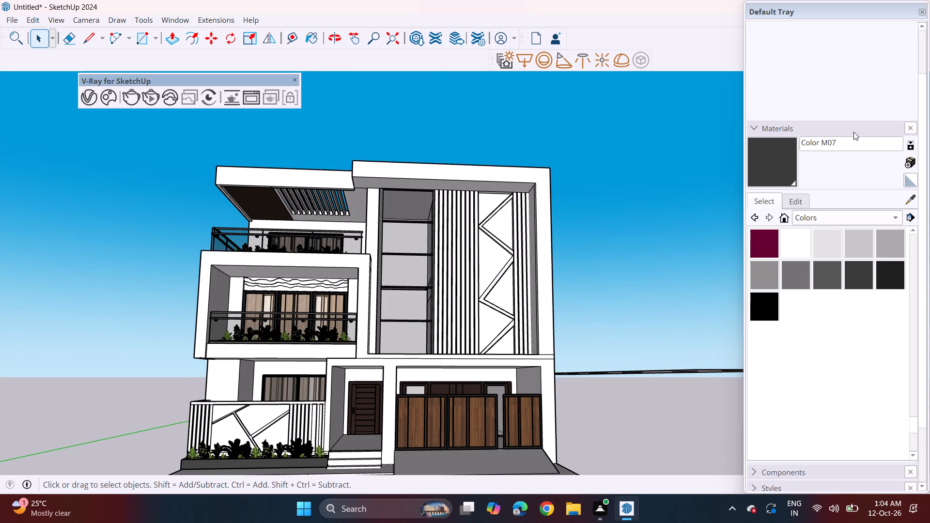
pyautogui.click(824, 222)
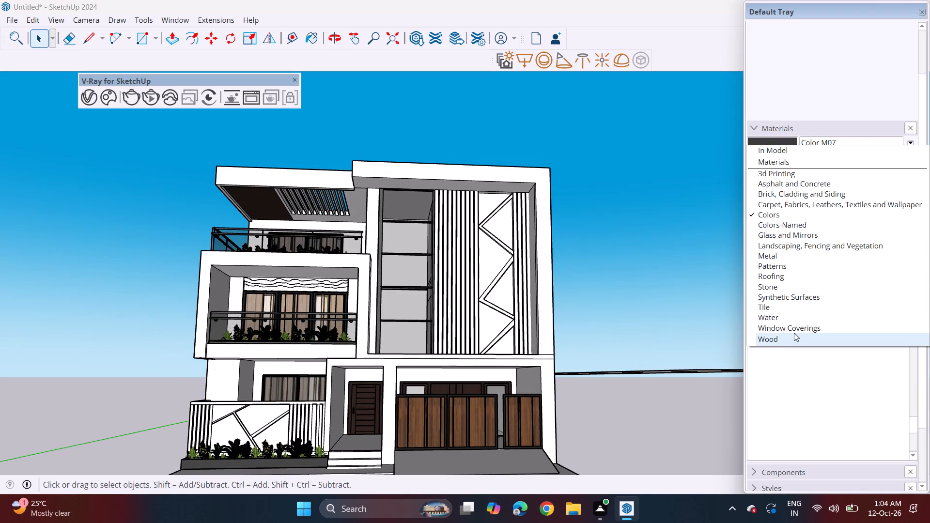
pyautogui.click(794, 333)
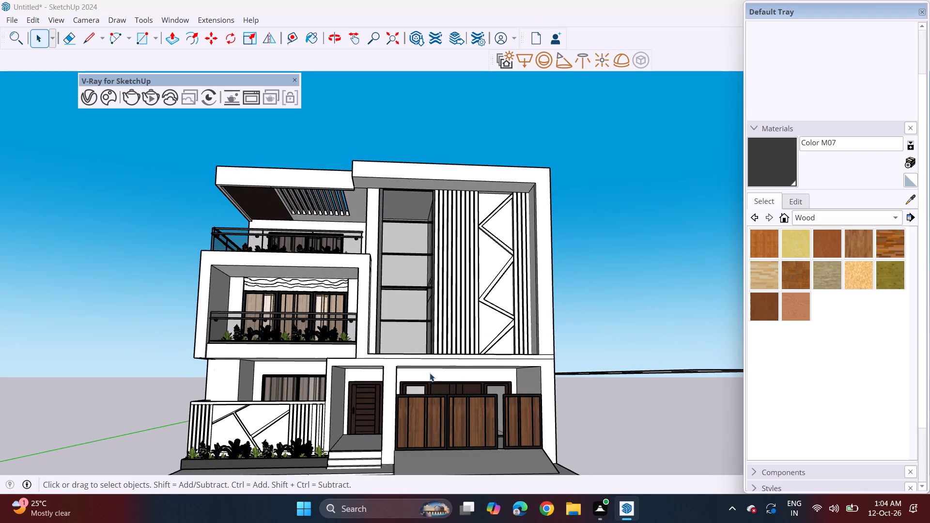
pyautogui.click(770, 305)
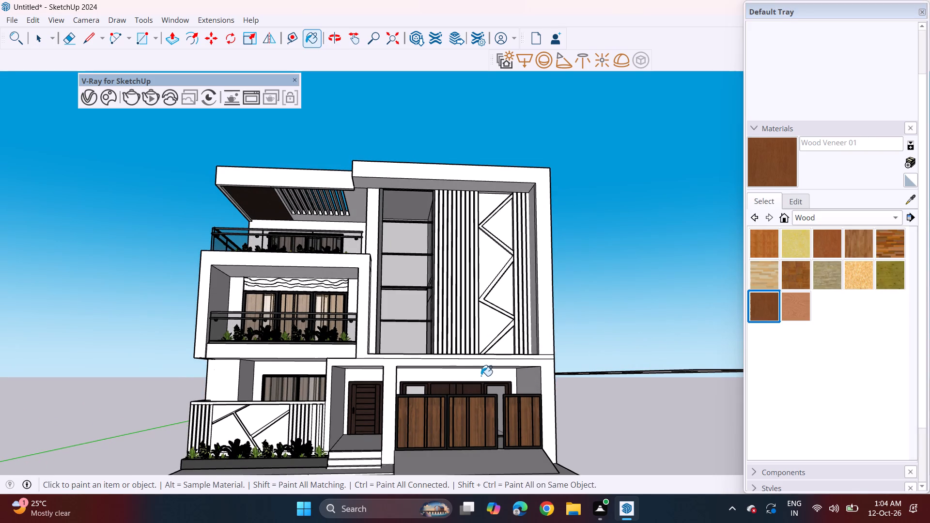
pyautogui.click(481, 376)
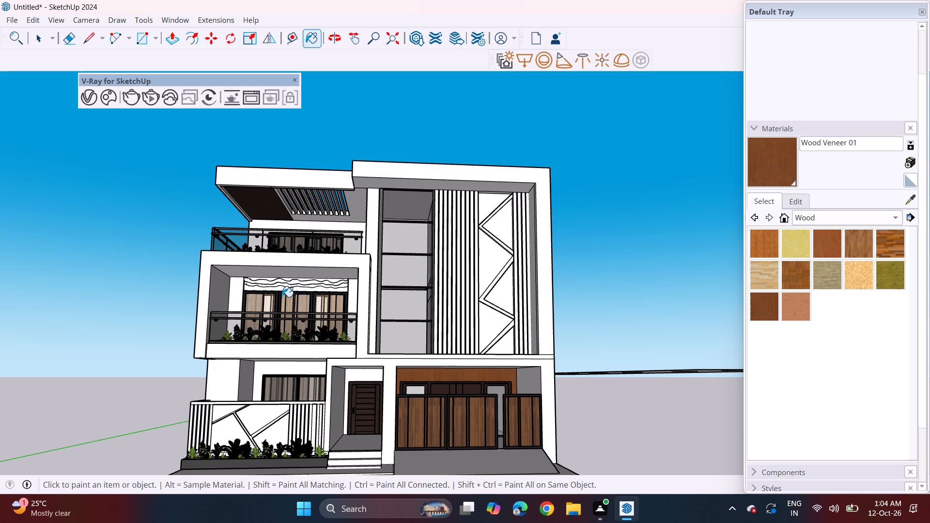
pyautogui.click(269, 269)
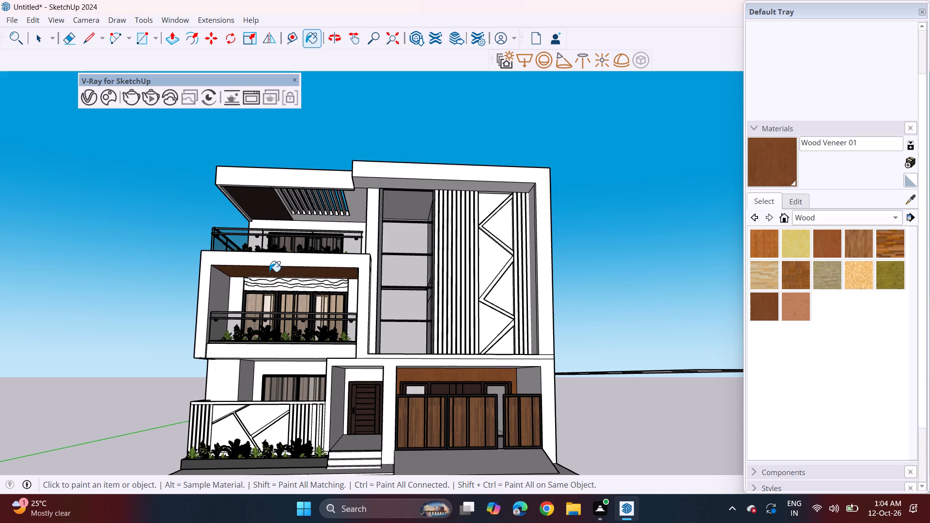
pyautogui.click(409, 185)
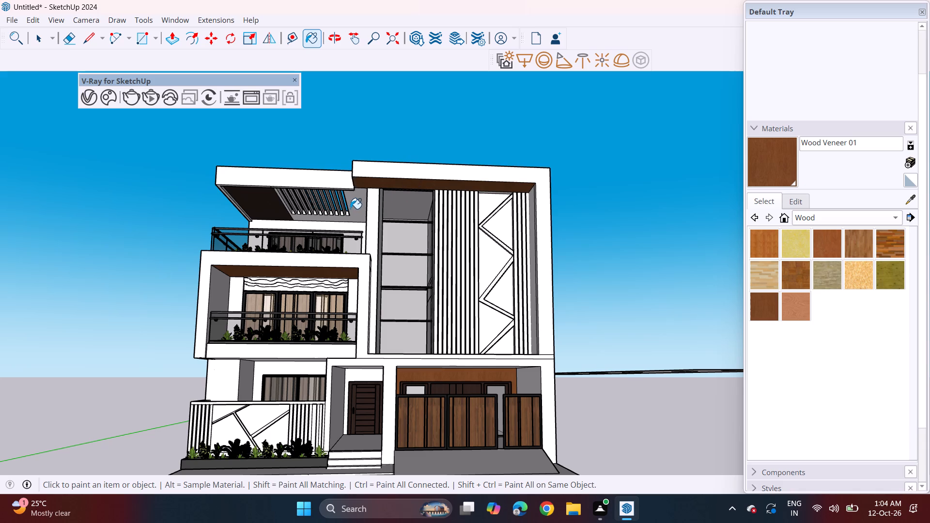
pyautogui.click(351, 208)
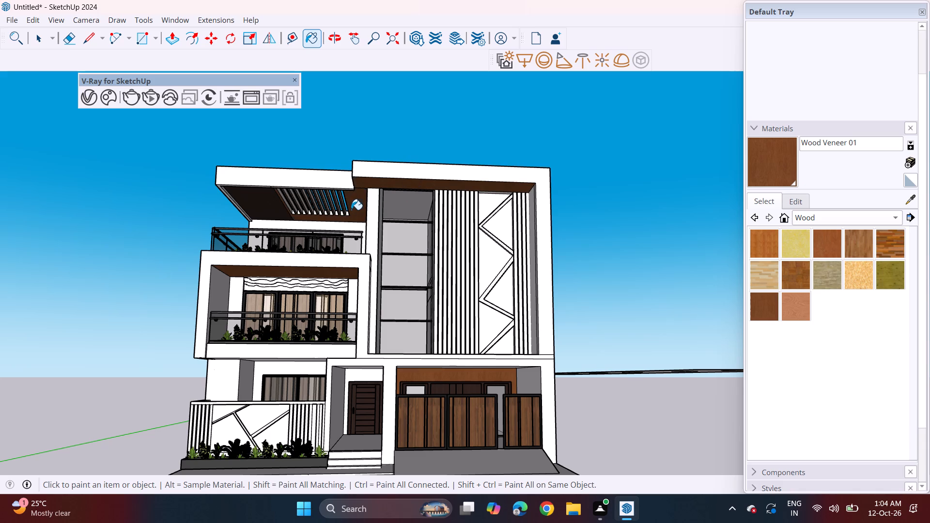
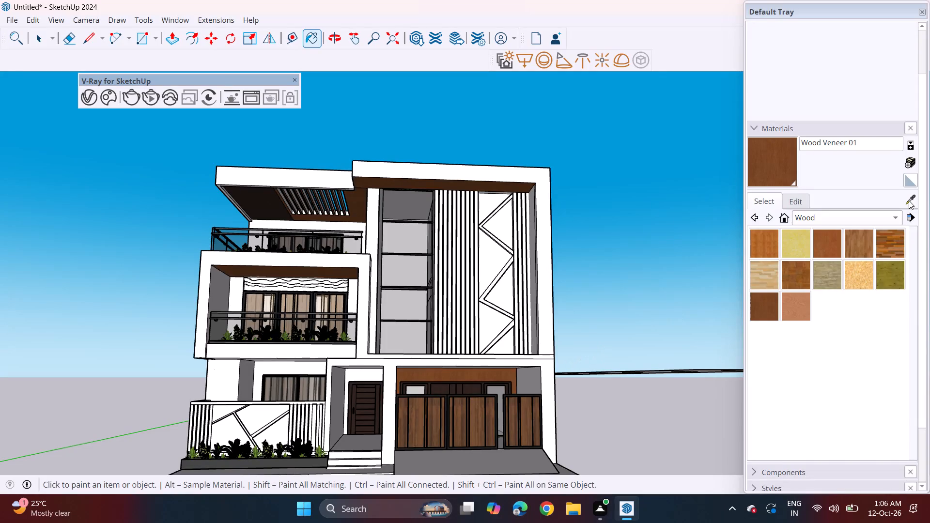
# Sample Color M07 from the planter base and paint the vertical slats between the tall glazing and the zigzag panel.
pyautogui.click(913, 196)
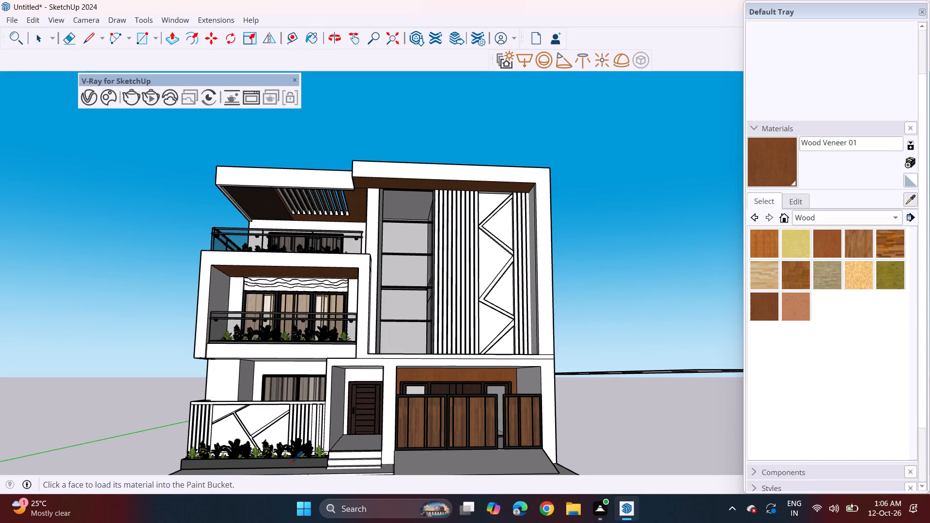
pyautogui.click(291, 461)
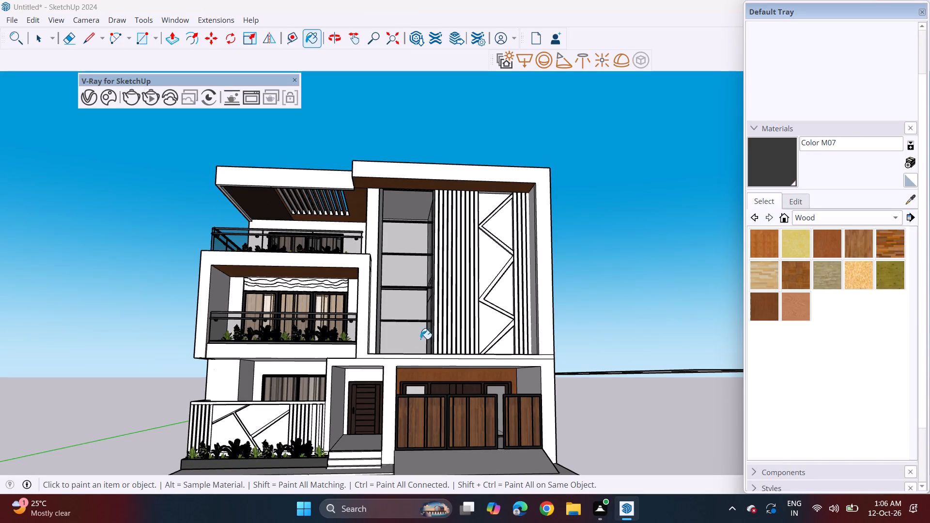
pyautogui.click(436, 328)
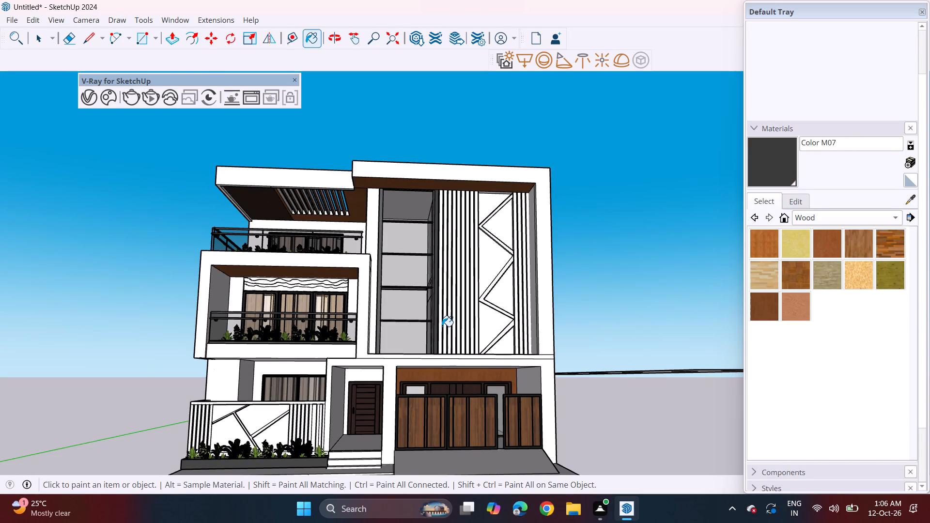
pyautogui.click(441, 327)
pyautogui.click(445, 325)
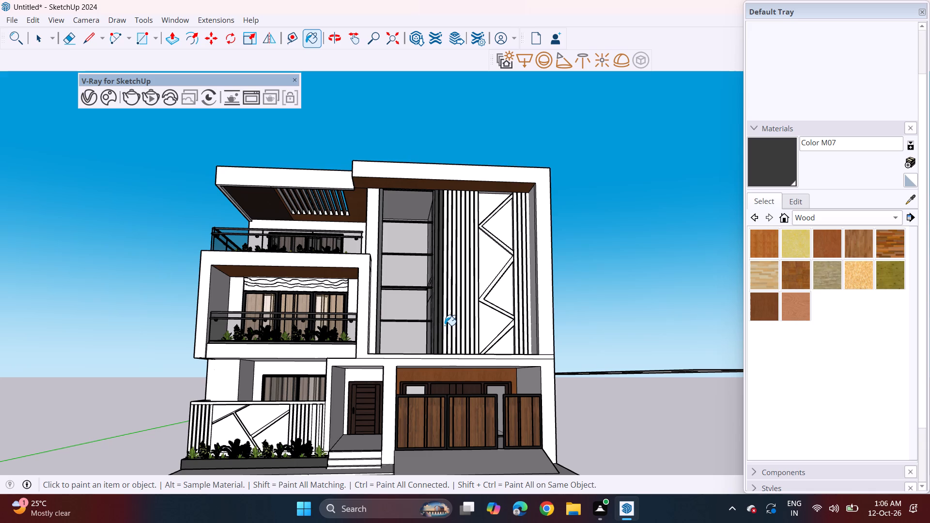
pyautogui.click(450, 322)
pyautogui.click(455, 321)
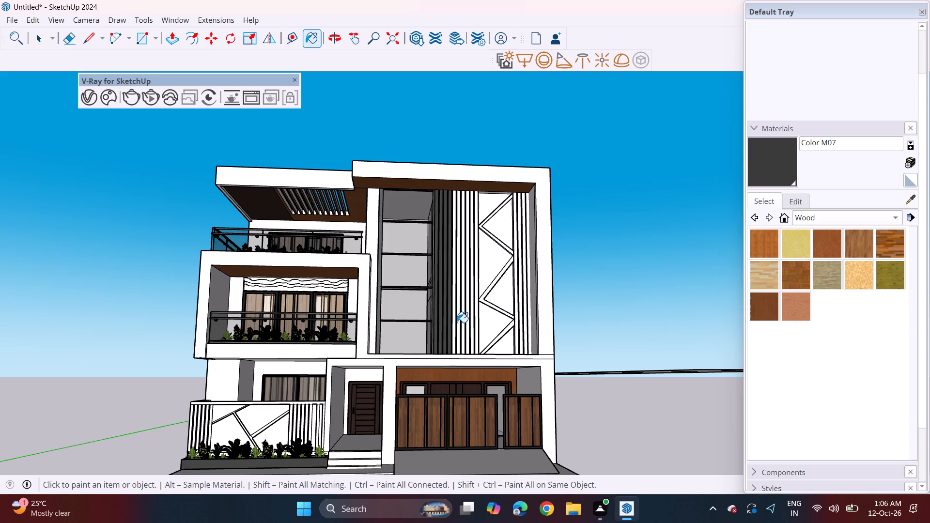
pyautogui.click(456, 325)
pyautogui.click(454, 325)
pyautogui.click(458, 322)
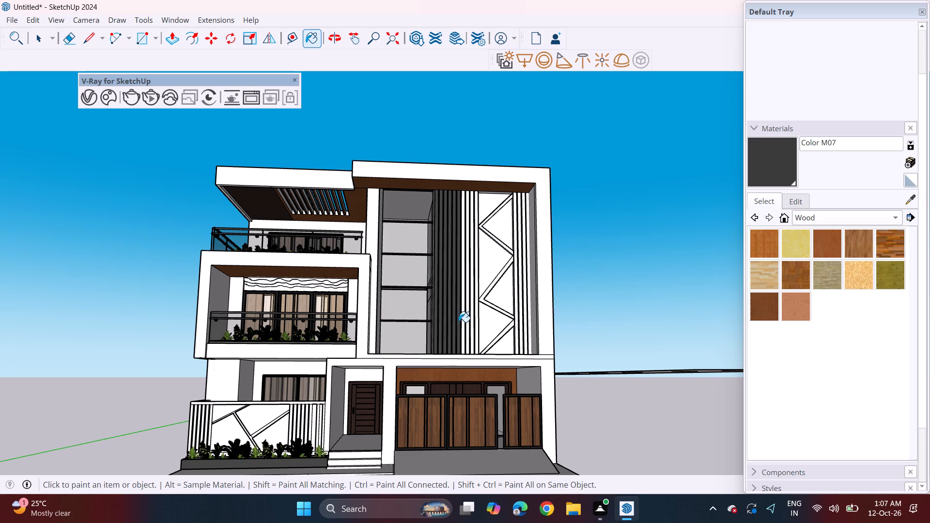
pyautogui.click(464, 317)
pyautogui.click(467, 315)
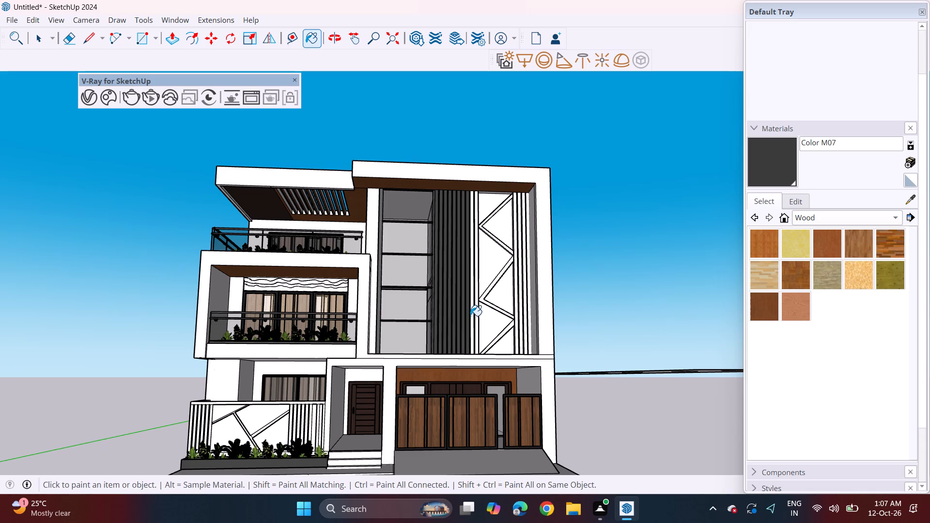
pyautogui.click(471, 314)
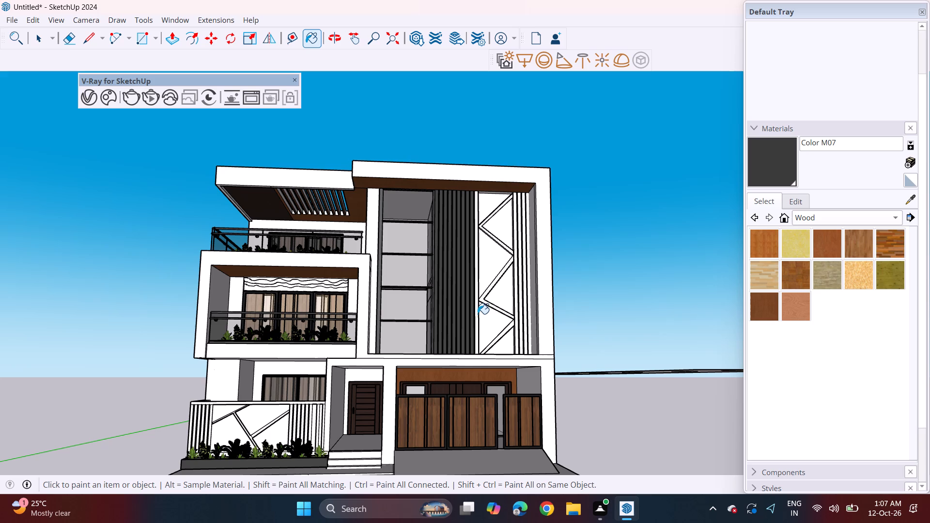
pyautogui.click(477, 317)
# Paint the narrow group of vertical slats between the zigzag panel and the outer frame with Color M07.
pyautogui.scroll(3, 557, 317)
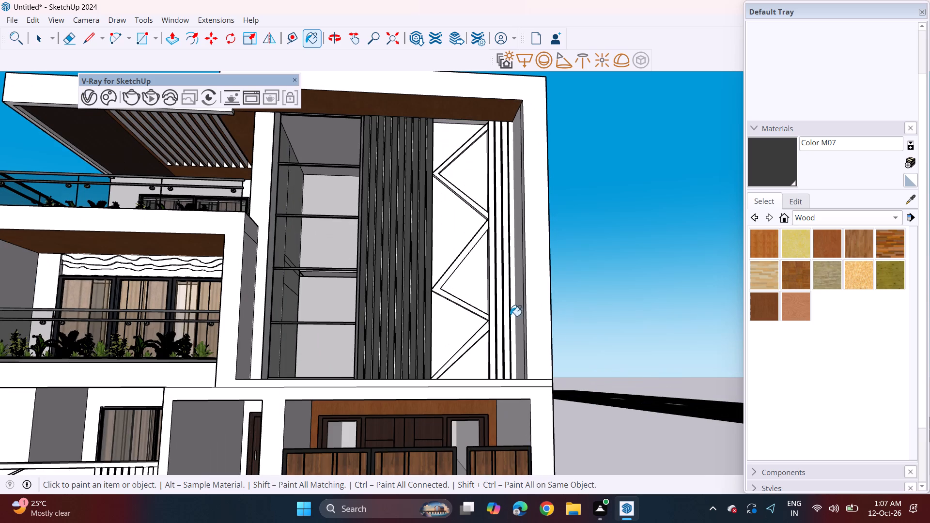
pyautogui.click(491, 328)
pyautogui.click(497, 323)
pyautogui.click(501, 321)
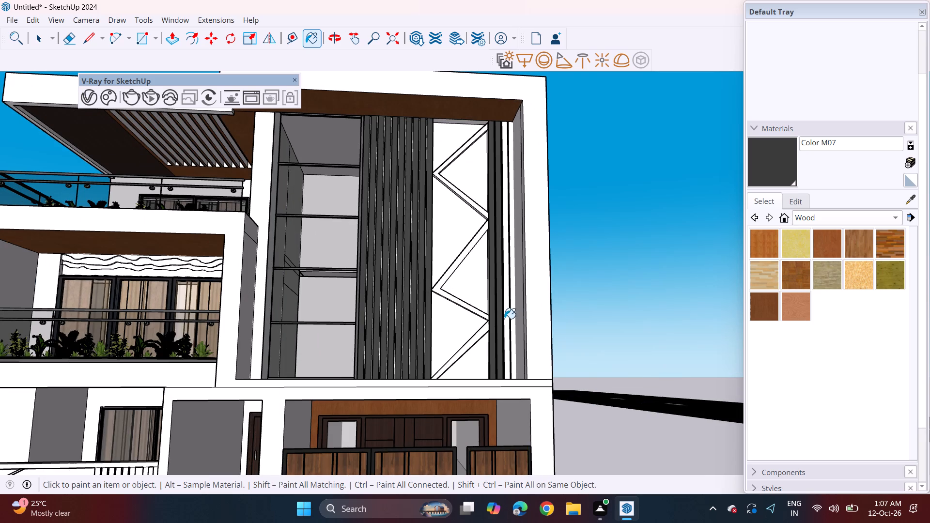
pyautogui.click(504, 319)
pyautogui.click(514, 317)
pyautogui.click(512, 321)
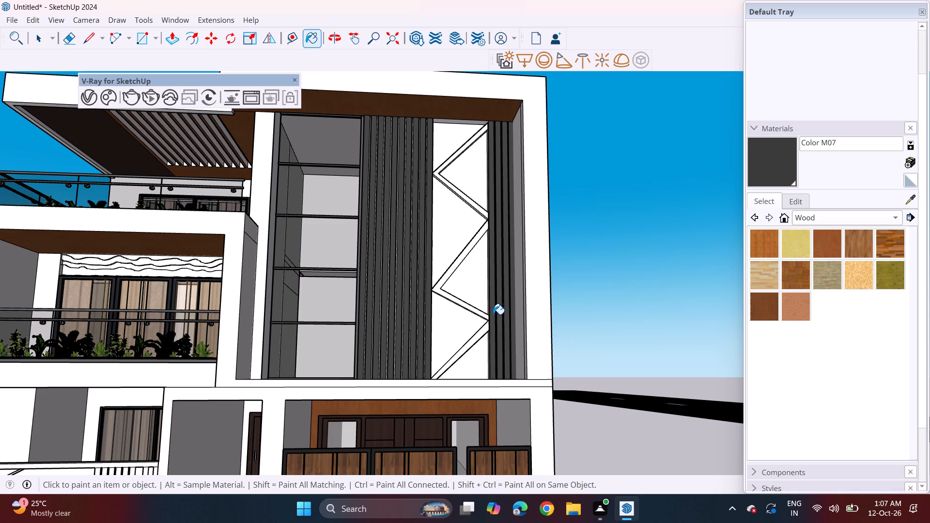
# Paint the outer frame of the tall facade block with Color M07.
pyautogui.click(547, 298)
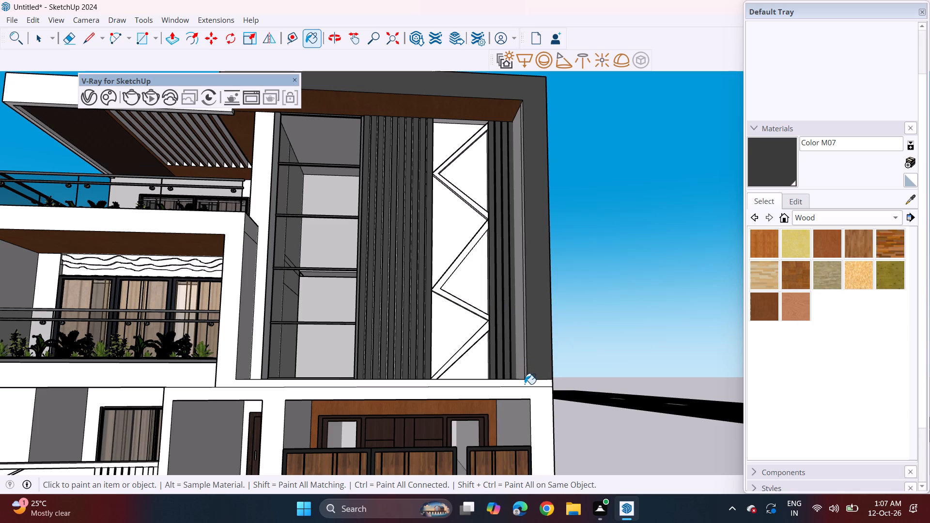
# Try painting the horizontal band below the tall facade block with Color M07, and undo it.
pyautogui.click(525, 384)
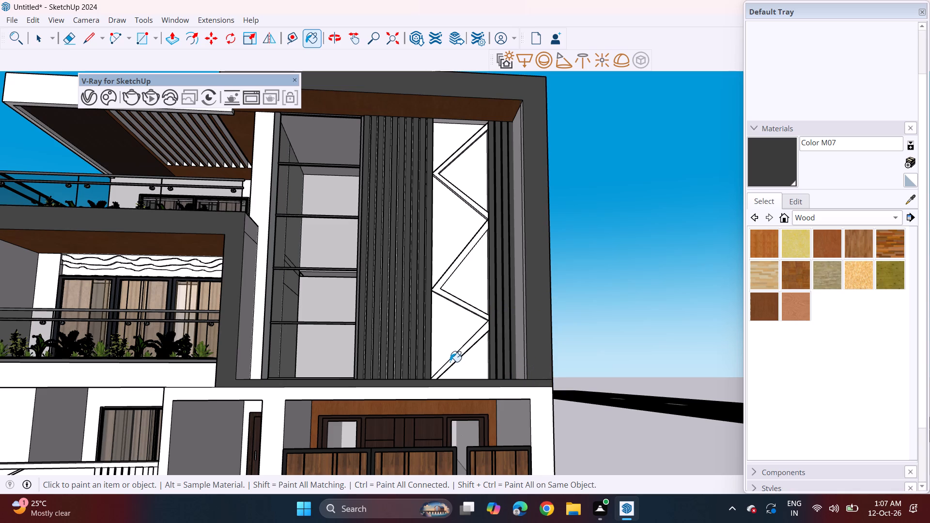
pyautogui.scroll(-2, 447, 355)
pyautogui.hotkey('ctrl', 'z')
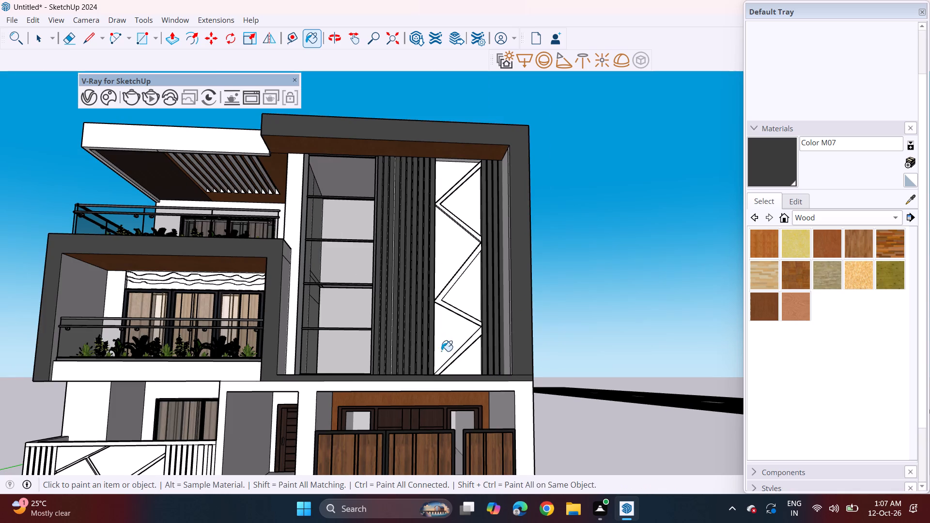
# Split the horizontal band below the tall block from the balcony frame with a short line, and paint the band Color M07.
pyautogui.click(81, 38)
pyautogui.click(280, 375)
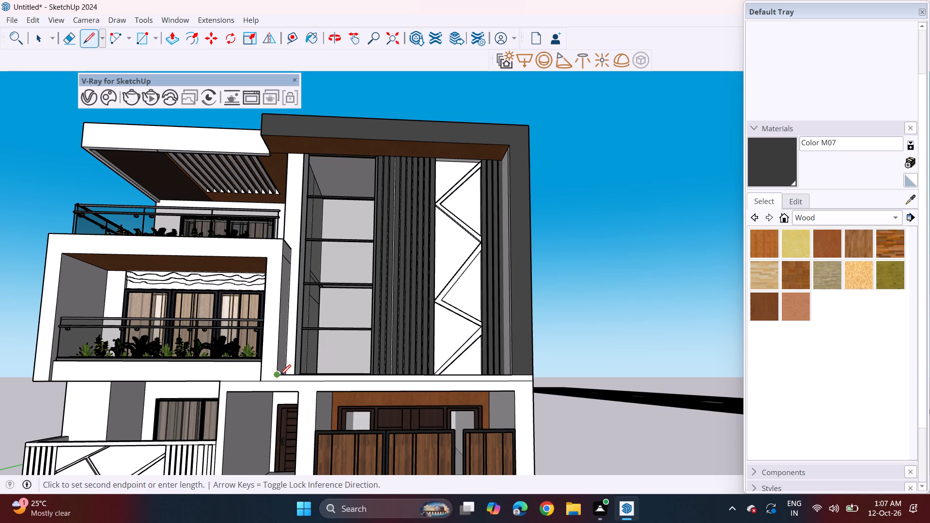
pyautogui.click(277, 384)
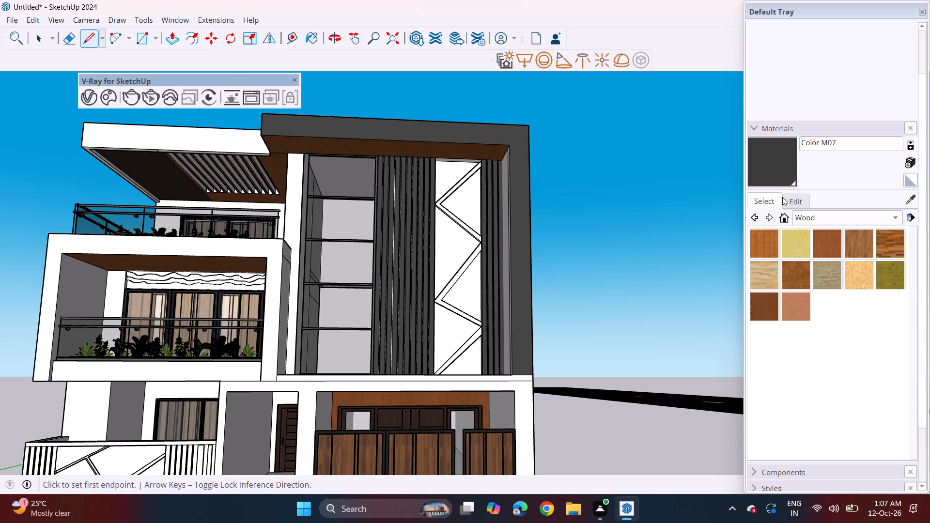
pyautogui.click(779, 173)
pyautogui.click(492, 376)
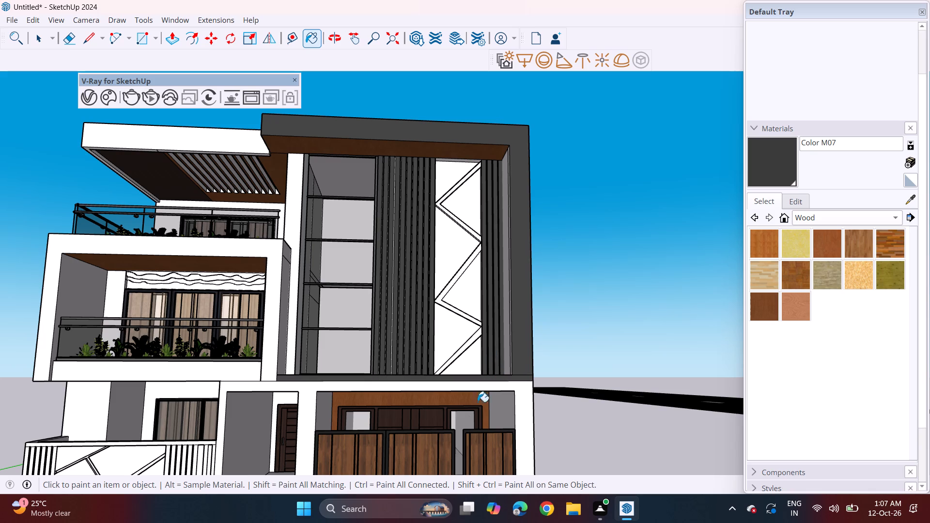
# Draw a line across the top of the pillar between the entrance and the gate, and paint the pillar Color M07.
pyautogui.click(82, 39)
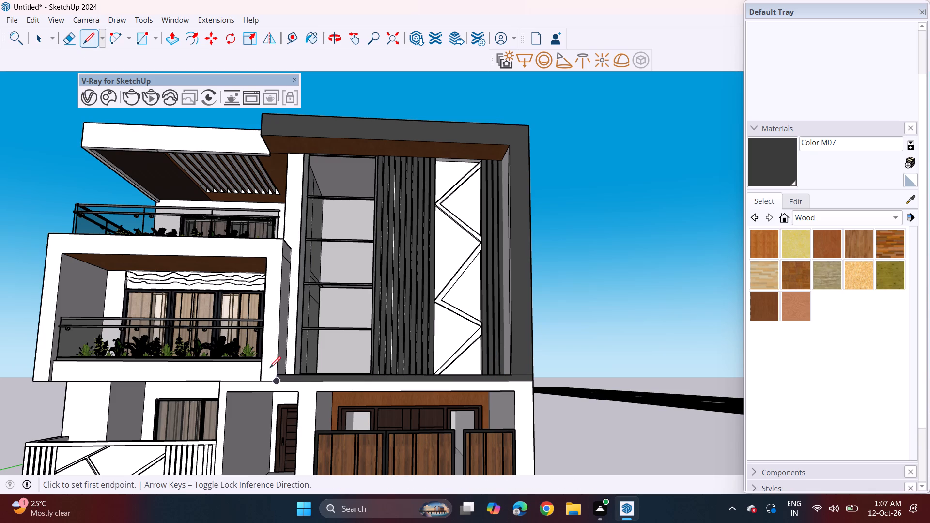
pyautogui.doubleClick(294, 390)
pyautogui.click(317, 392)
pyautogui.click(769, 174)
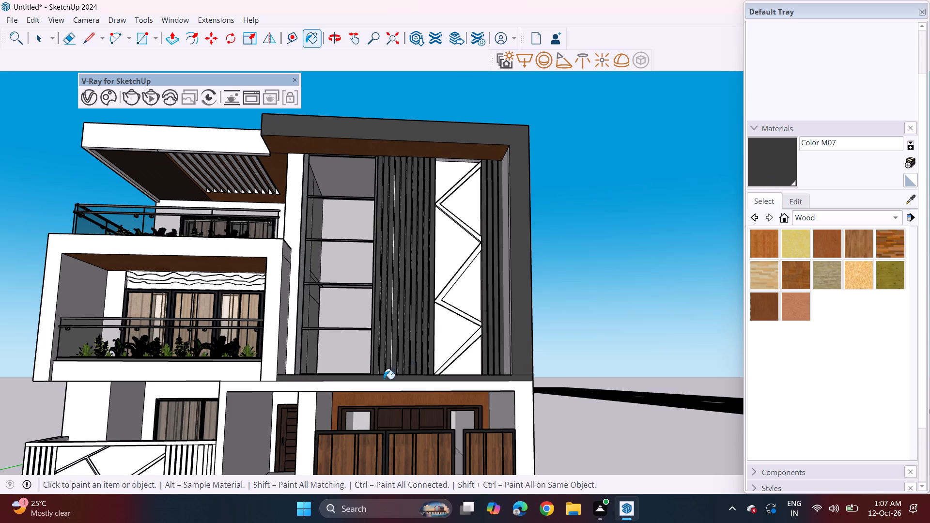
pyautogui.click(313, 409)
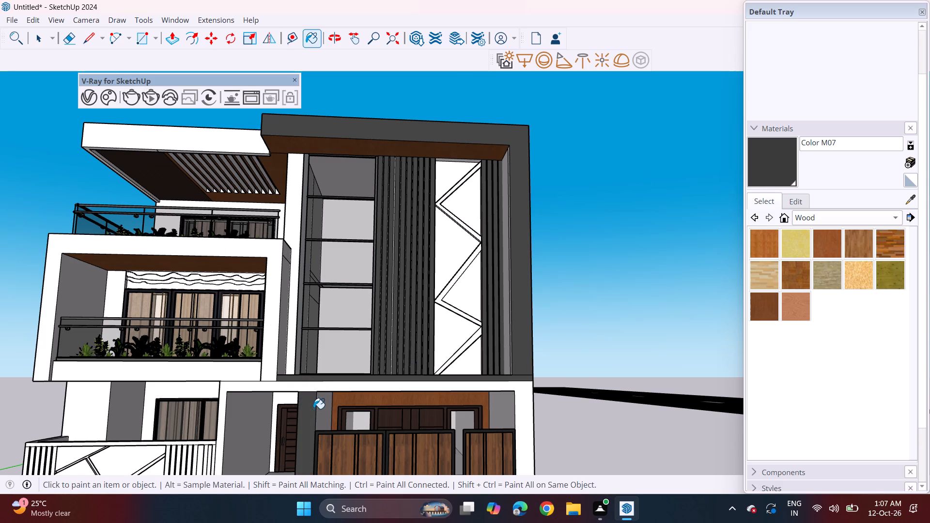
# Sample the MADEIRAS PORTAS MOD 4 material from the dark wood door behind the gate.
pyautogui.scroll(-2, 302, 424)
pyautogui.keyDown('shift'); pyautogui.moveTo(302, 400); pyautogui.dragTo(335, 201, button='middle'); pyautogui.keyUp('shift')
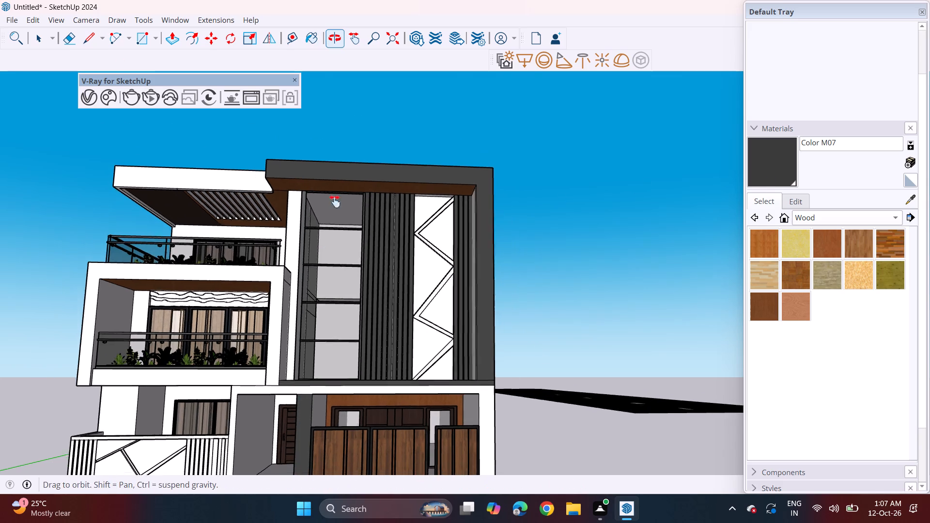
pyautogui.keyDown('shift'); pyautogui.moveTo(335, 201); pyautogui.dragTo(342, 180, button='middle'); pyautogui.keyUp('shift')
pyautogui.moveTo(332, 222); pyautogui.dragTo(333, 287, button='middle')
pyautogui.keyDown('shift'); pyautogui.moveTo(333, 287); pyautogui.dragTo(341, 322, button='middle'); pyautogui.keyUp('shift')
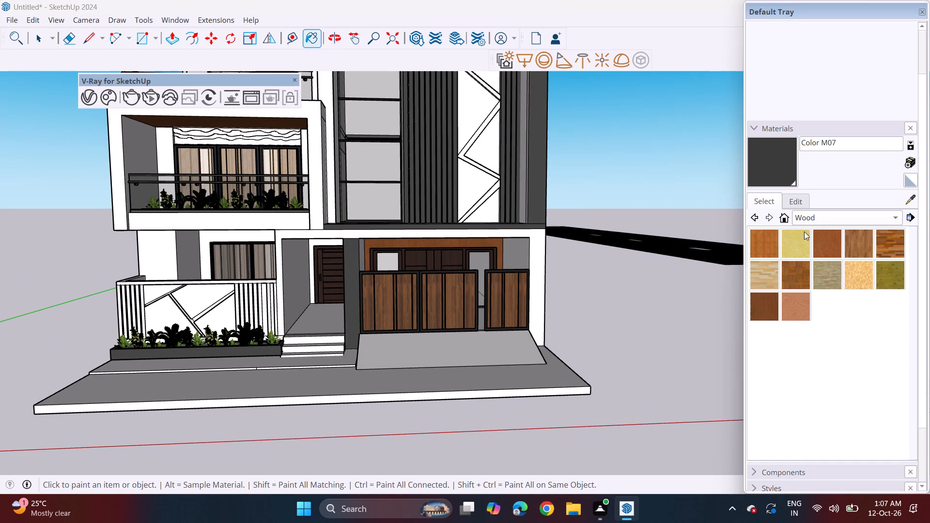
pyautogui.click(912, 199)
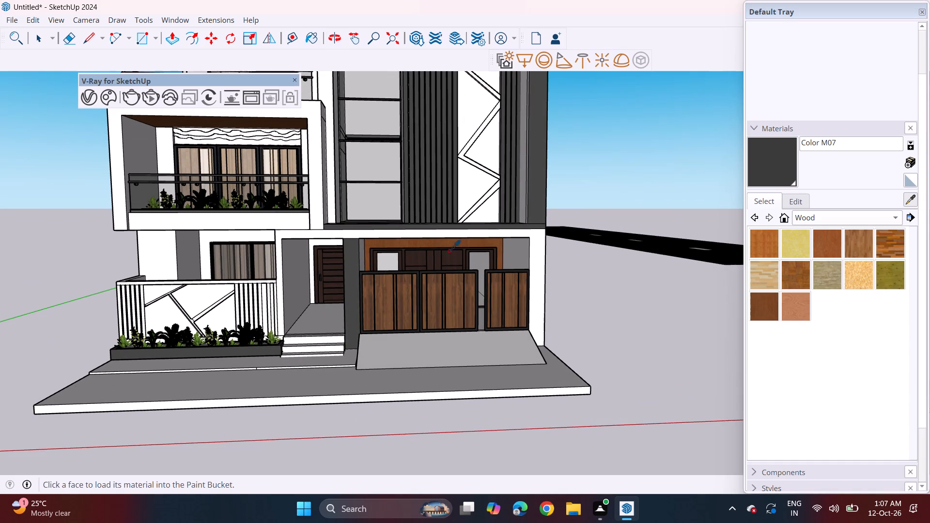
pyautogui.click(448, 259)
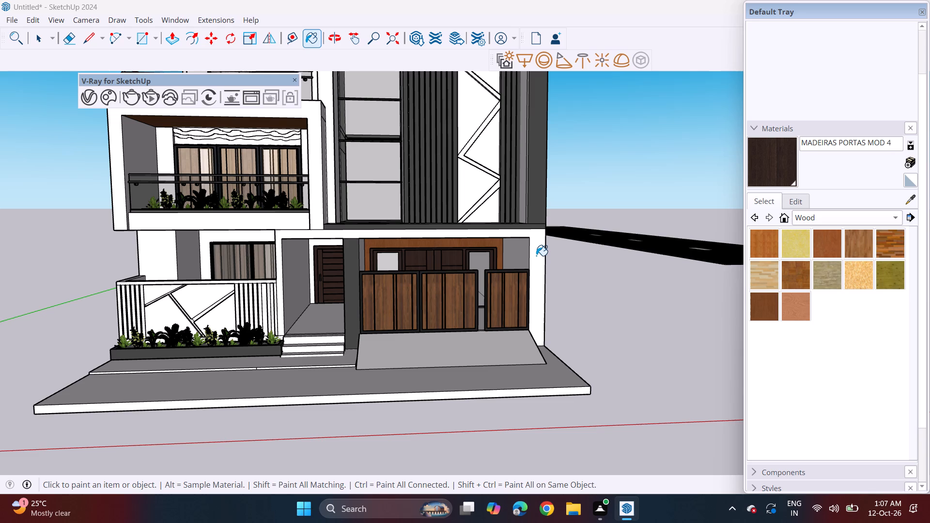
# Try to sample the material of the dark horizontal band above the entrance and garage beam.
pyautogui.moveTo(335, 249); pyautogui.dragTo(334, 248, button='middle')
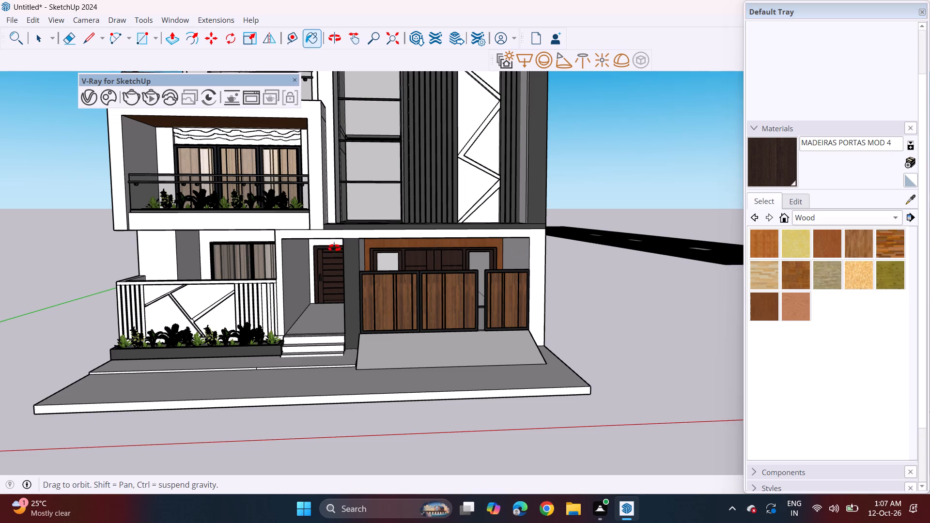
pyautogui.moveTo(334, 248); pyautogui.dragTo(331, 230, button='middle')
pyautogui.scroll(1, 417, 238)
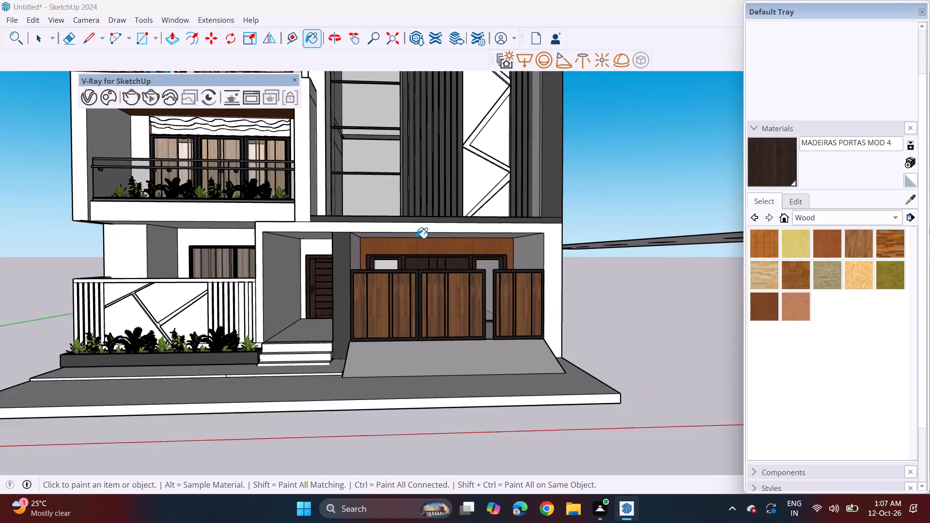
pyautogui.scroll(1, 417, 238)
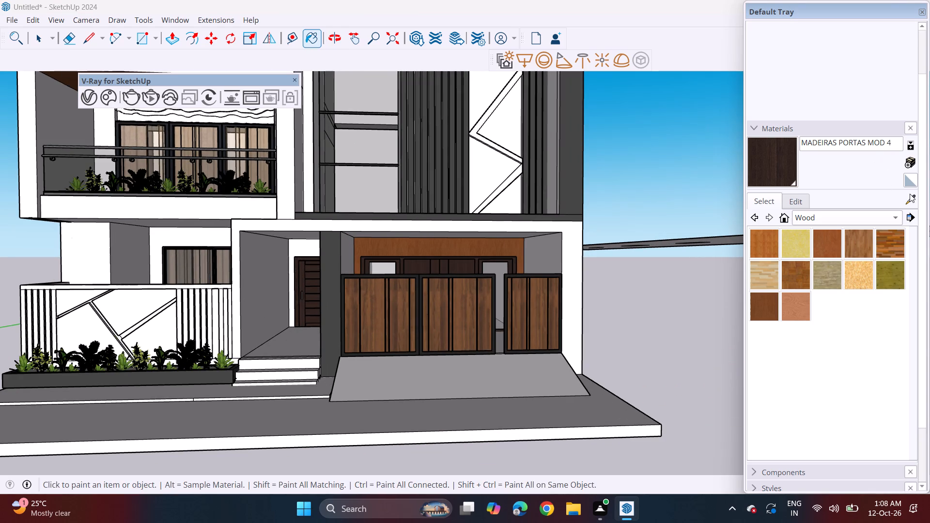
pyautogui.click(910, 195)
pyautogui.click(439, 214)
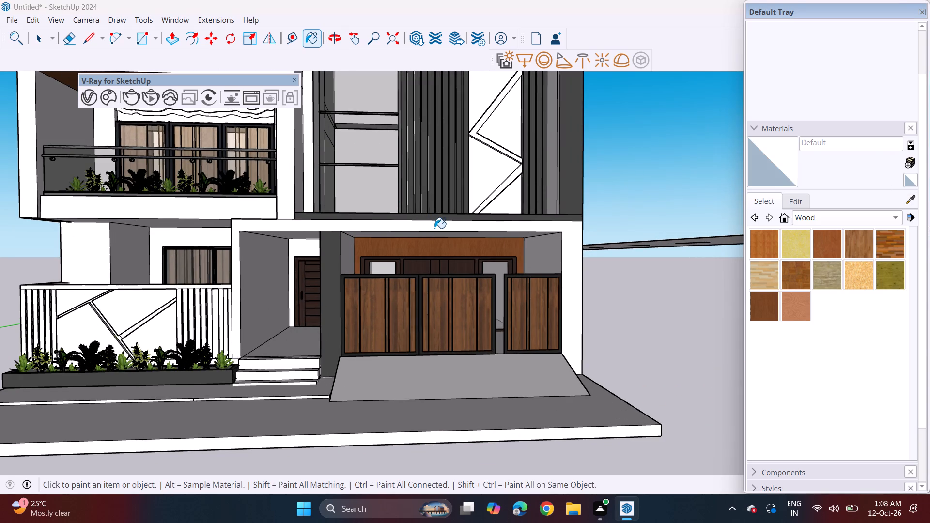
# Draw a short line separating the beam above the gate from the outer corner pillar.
pyautogui.doubleClick(93, 41)
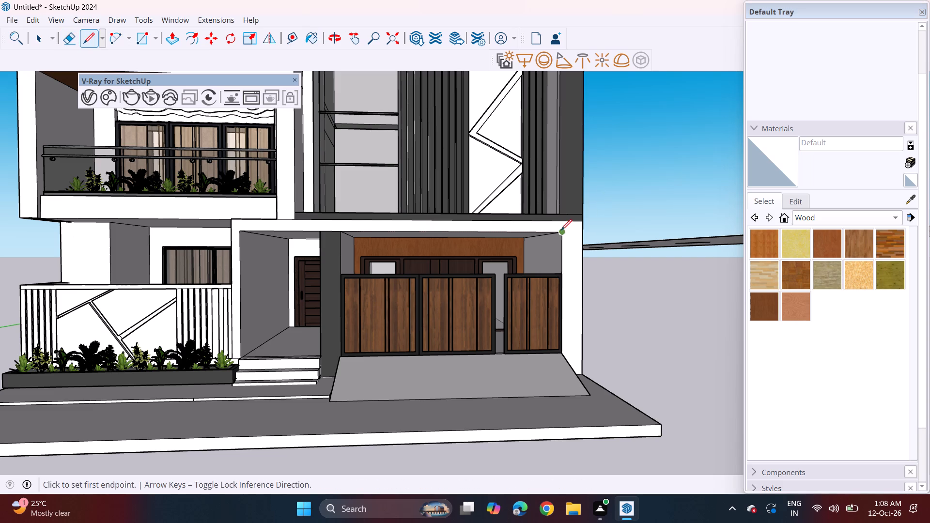
pyautogui.click(562, 231)
pyautogui.click(582, 235)
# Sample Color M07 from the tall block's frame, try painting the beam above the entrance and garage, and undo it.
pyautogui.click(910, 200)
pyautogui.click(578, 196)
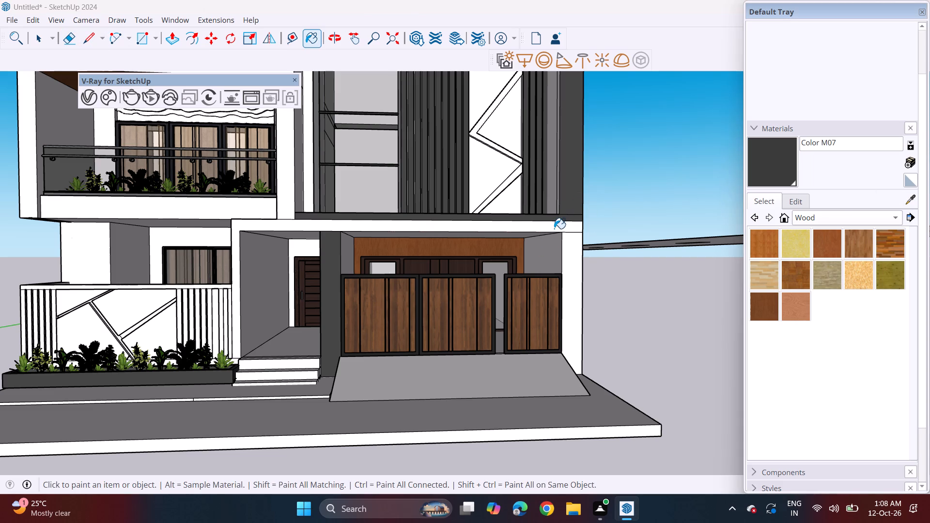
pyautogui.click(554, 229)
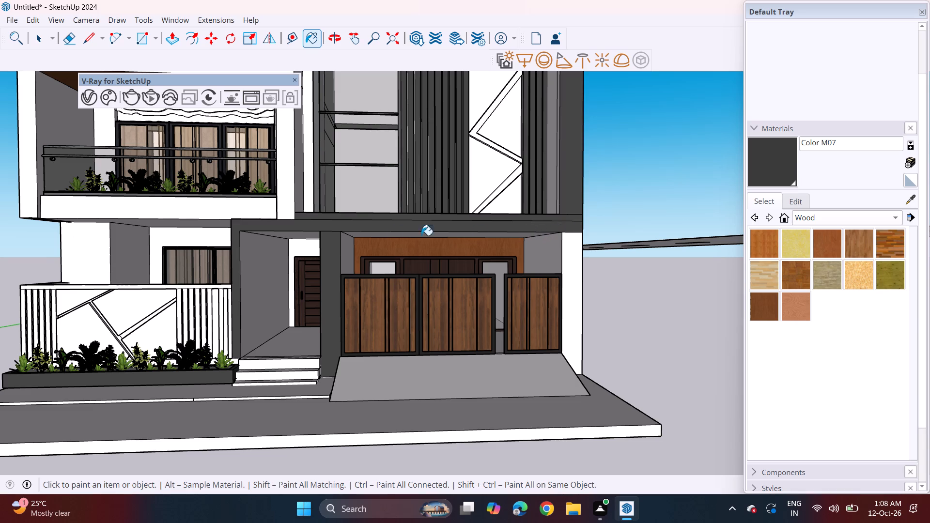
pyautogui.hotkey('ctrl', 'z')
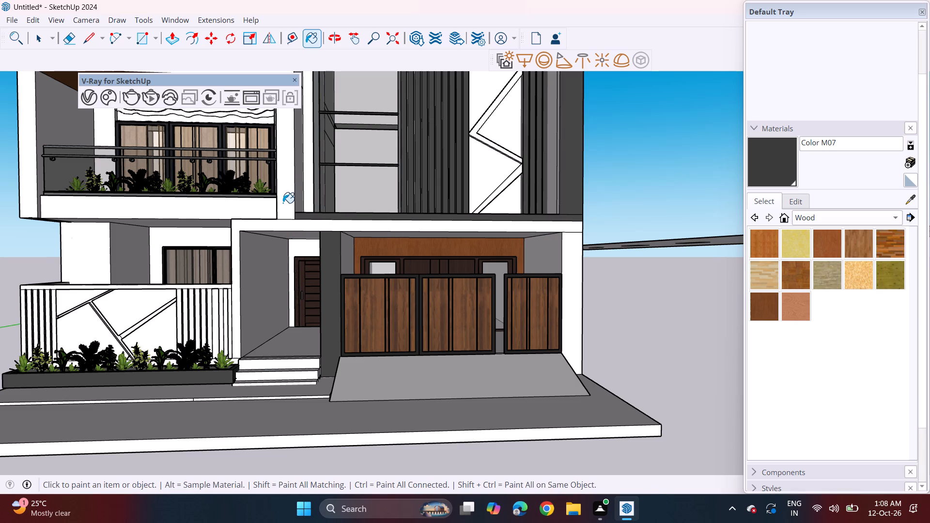
# Push/Pull the ceiling of the entrance recess down slightly below the beam.
pyautogui.scroll(2, 296, 225)
pyautogui.scroll(1, 240, 242)
pyautogui.moveTo(255, 213); pyautogui.dragTo(294, 207, button='middle')
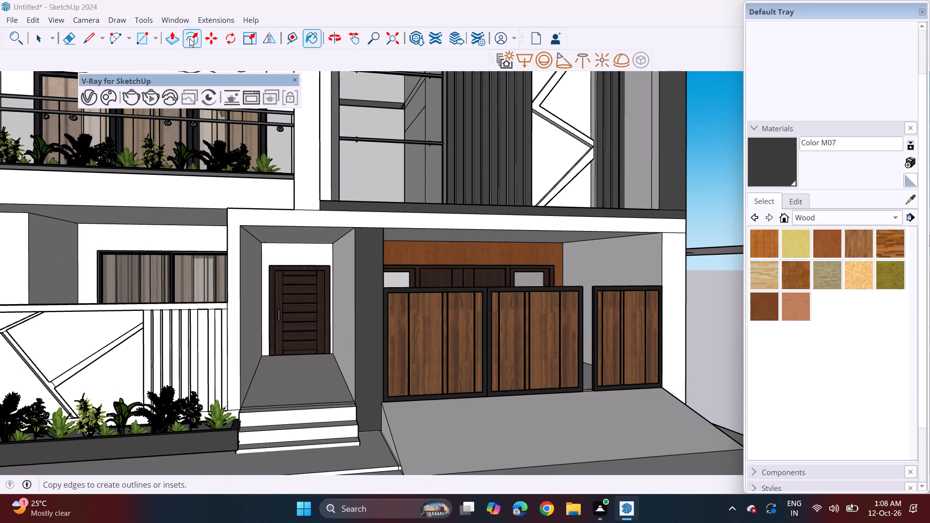
pyautogui.click(173, 36)
pyautogui.click(286, 233)
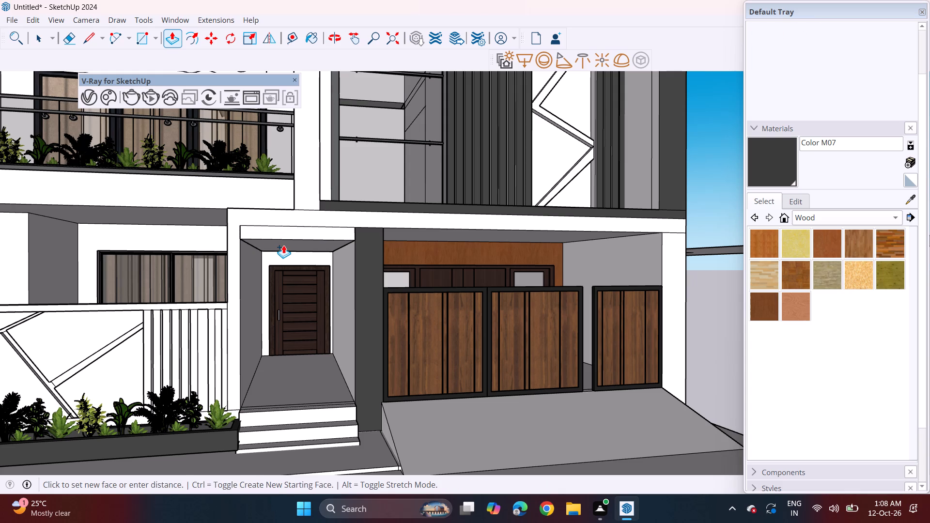
pyautogui.click(283, 245)
# Erase the short vertical edge at the entrance opening's outer corner, just below the beam.
pyautogui.scroll(3, 221, 210)
pyautogui.click(69, 38)
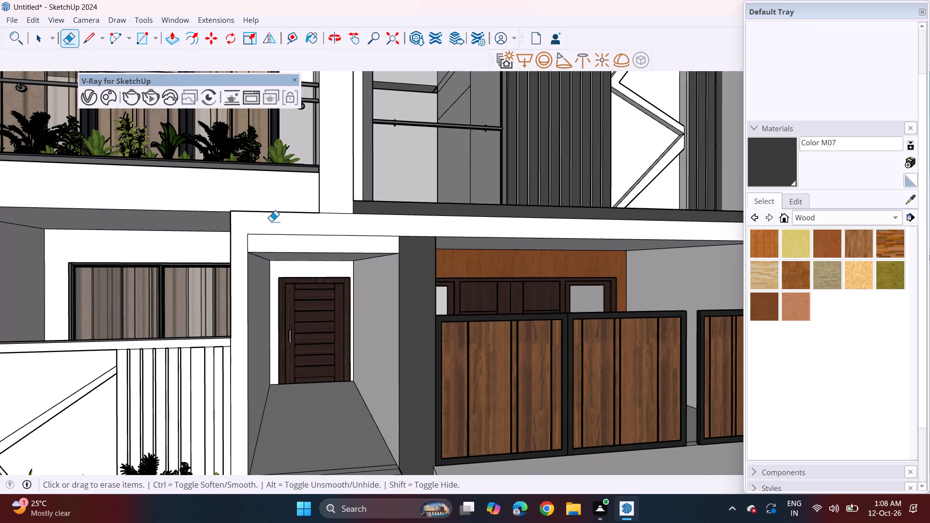
pyautogui.click(251, 243)
pyautogui.moveTo(251, 243); pyautogui.dragTo(246, 240)
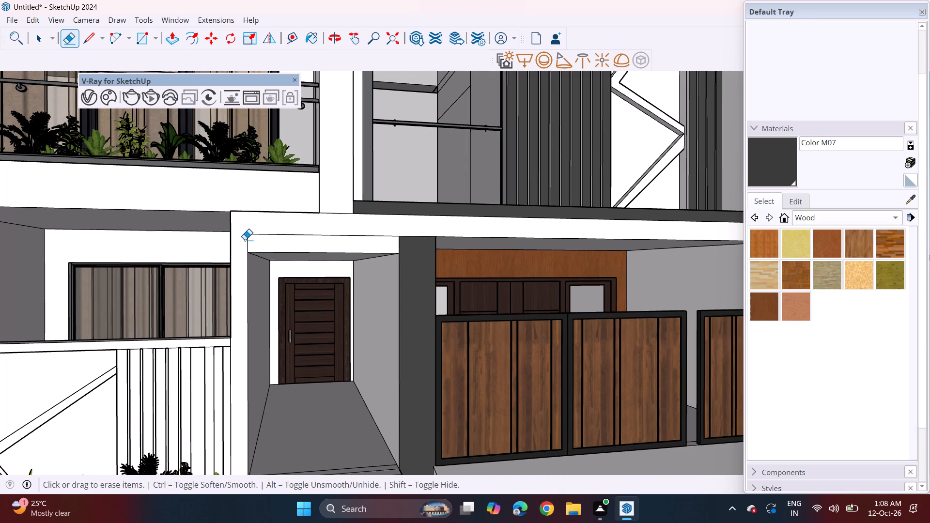
pyautogui.click(245, 240)
pyautogui.click(248, 244)
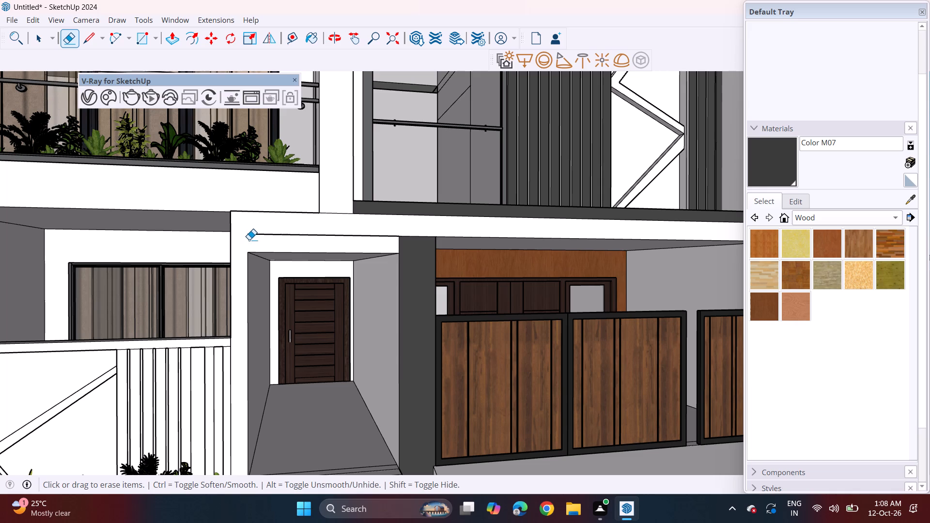
# Draw a short line extending the beam's lower edge from above the entrance to the outer corner of the entrance wall.
pyautogui.click(85, 40)
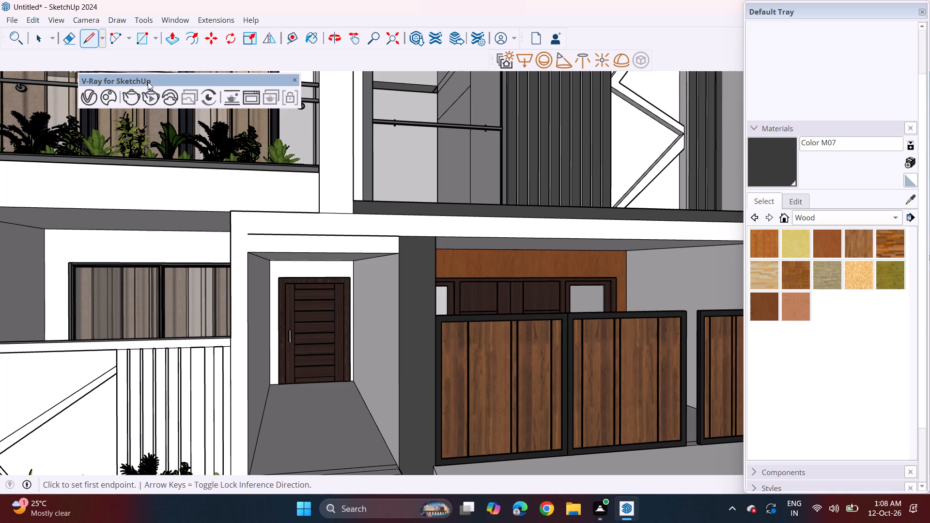
pyautogui.click(250, 235)
pyautogui.click(231, 237)
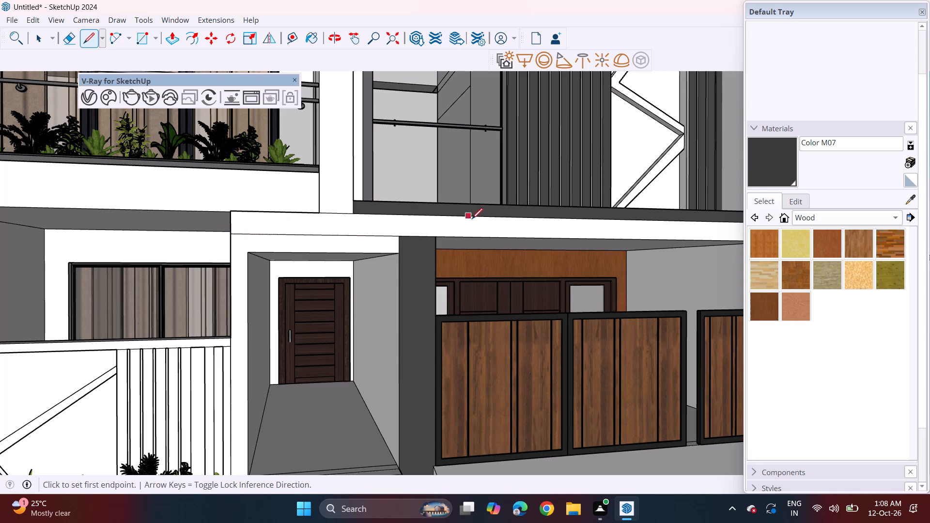
# Paint the beam above the entrance and garage with Color M07.
pyautogui.click(775, 169)
pyautogui.click(451, 228)
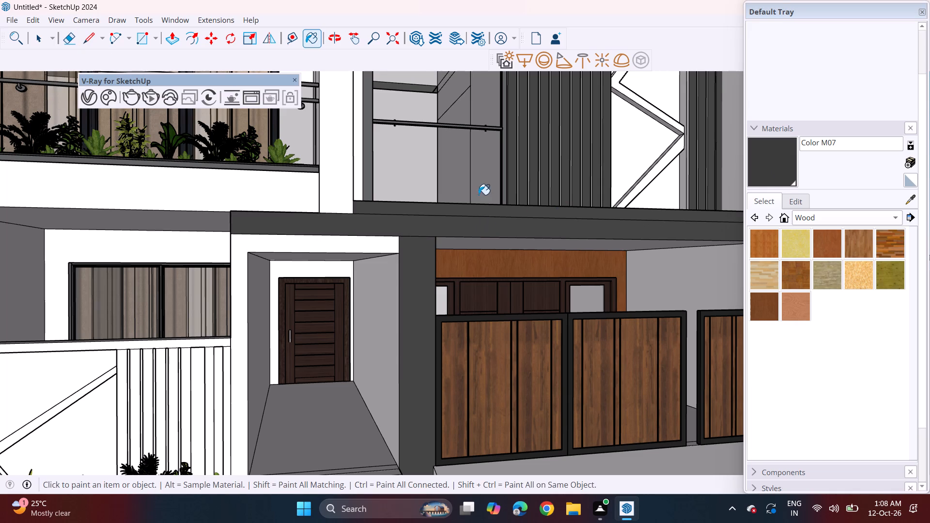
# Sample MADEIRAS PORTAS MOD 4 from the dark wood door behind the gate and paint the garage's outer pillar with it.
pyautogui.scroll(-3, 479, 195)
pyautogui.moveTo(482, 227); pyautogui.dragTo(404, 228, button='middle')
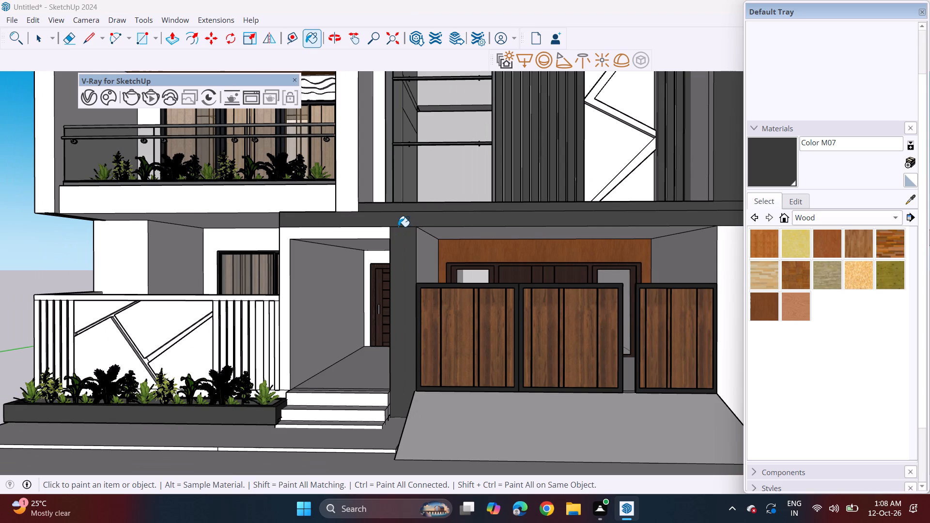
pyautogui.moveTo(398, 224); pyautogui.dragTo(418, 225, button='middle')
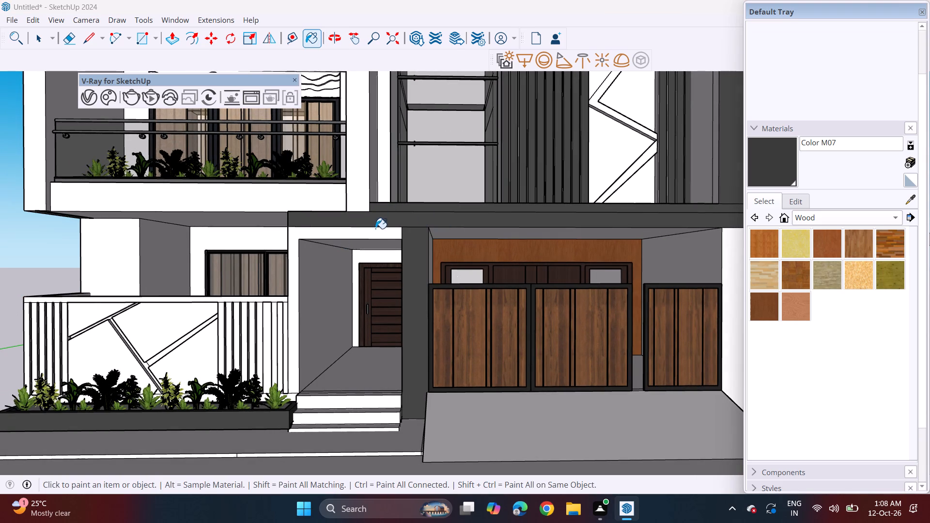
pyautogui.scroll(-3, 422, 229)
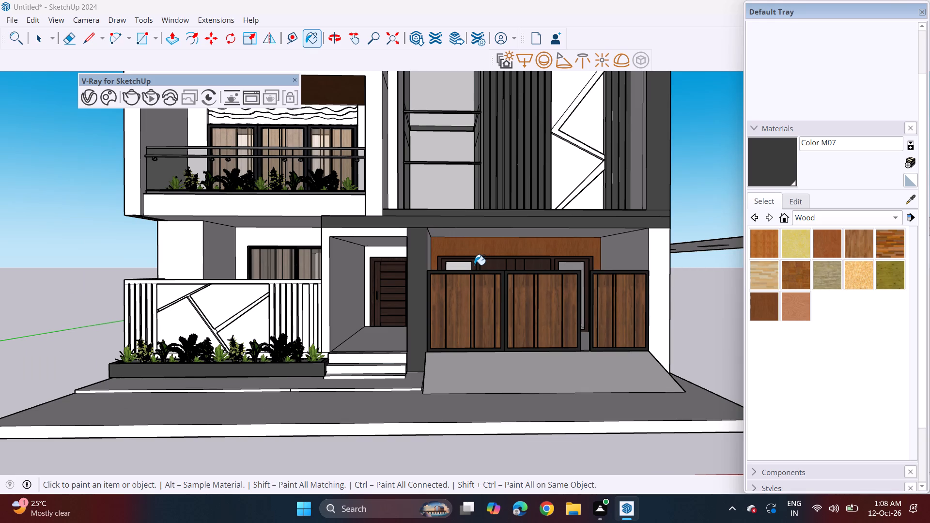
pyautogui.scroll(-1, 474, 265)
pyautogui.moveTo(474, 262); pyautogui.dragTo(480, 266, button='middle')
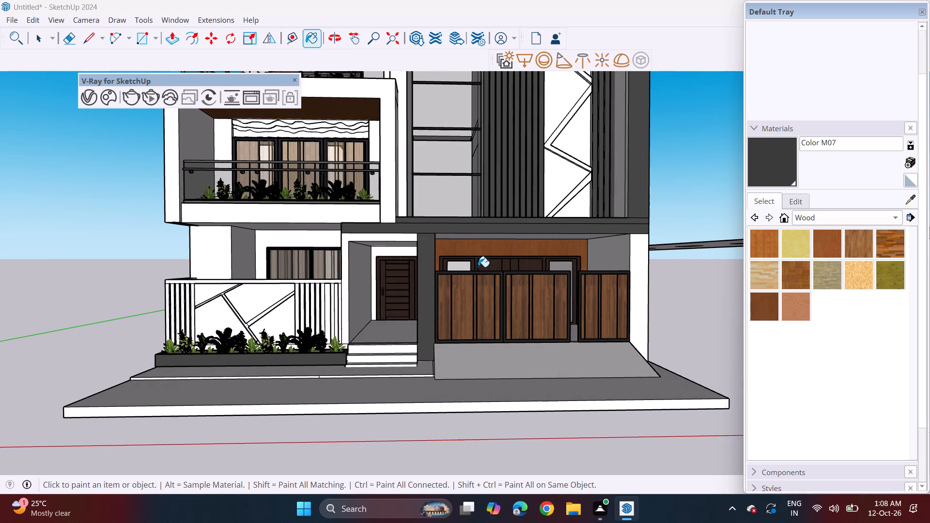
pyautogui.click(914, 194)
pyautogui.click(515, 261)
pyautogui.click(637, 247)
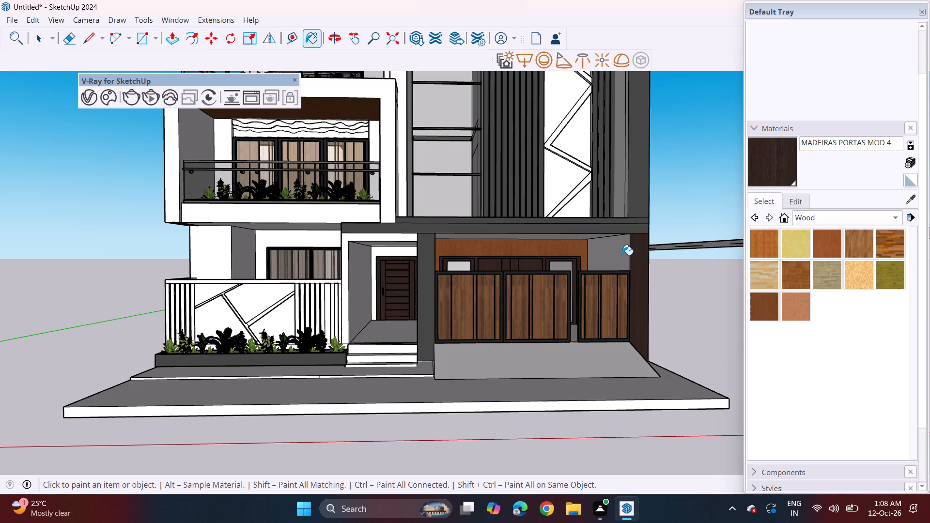
# Paint the garage's outer pillar with Wood Veneer 01 from the Wood collection.
pyautogui.click(744, 309)
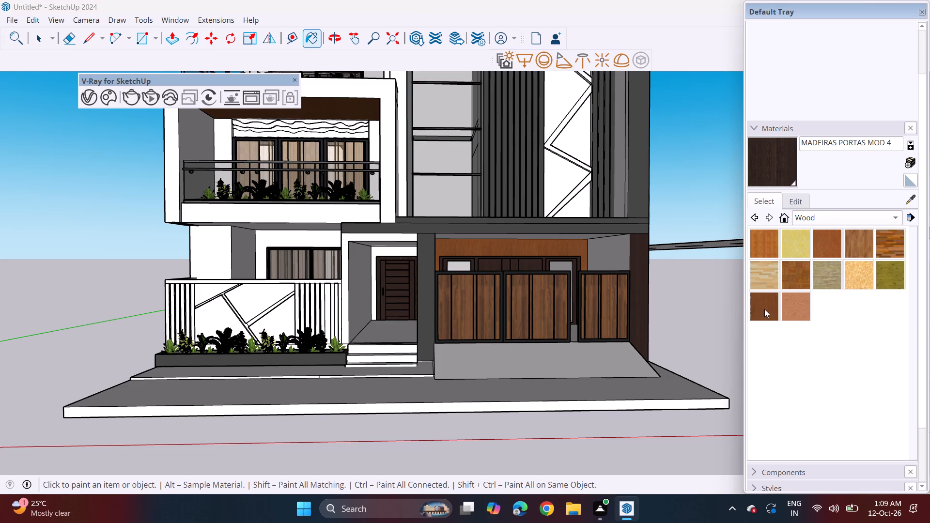
pyautogui.click(764, 308)
pyautogui.click(643, 286)
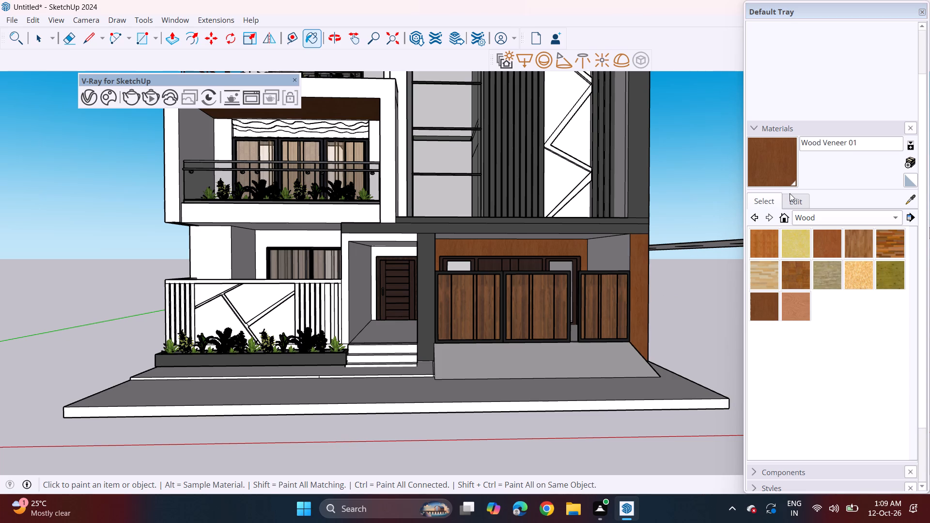
# Darken the Wood Veneer 01 material to a deep brown.
pyautogui.click(795, 197)
pyautogui.moveTo(814, 288); pyautogui.dragTo(815, 291)
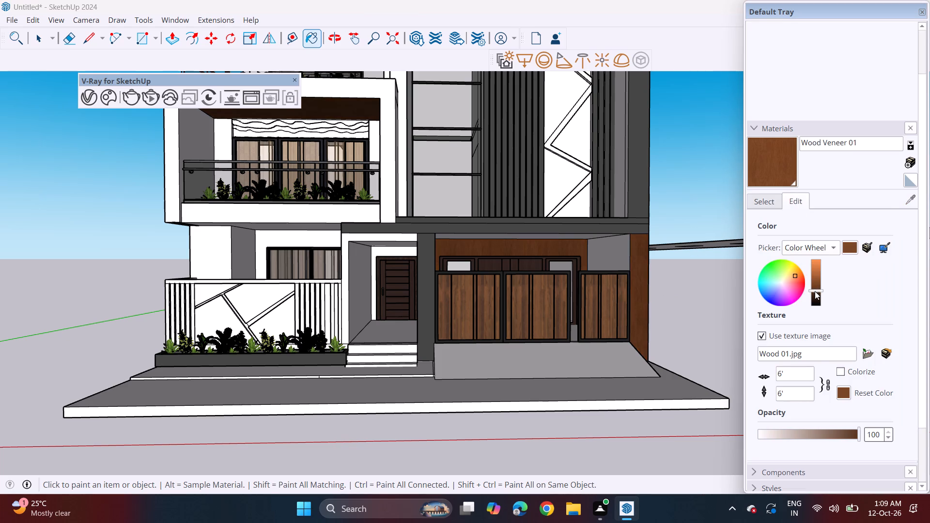
pyautogui.moveTo(815, 291); pyautogui.dragTo(815, 292)
pyautogui.click(815, 292)
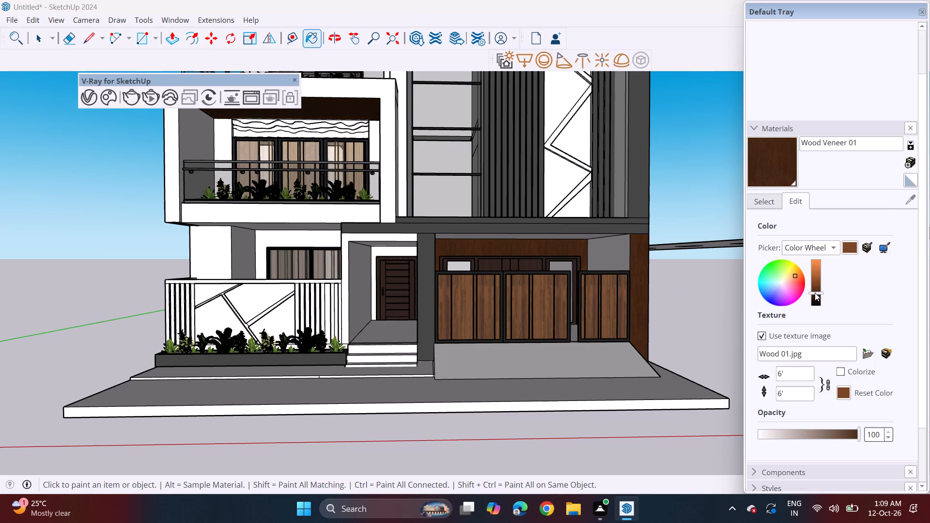
# Paint the underside of the top-floor terrace roof beside the slatted opening with Wood Veneer 01.
pyautogui.keyDown('shift'); pyautogui.moveTo(255, 123); pyautogui.dragTo(260, 137, button='middle'); pyautogui.keyUp('shift')
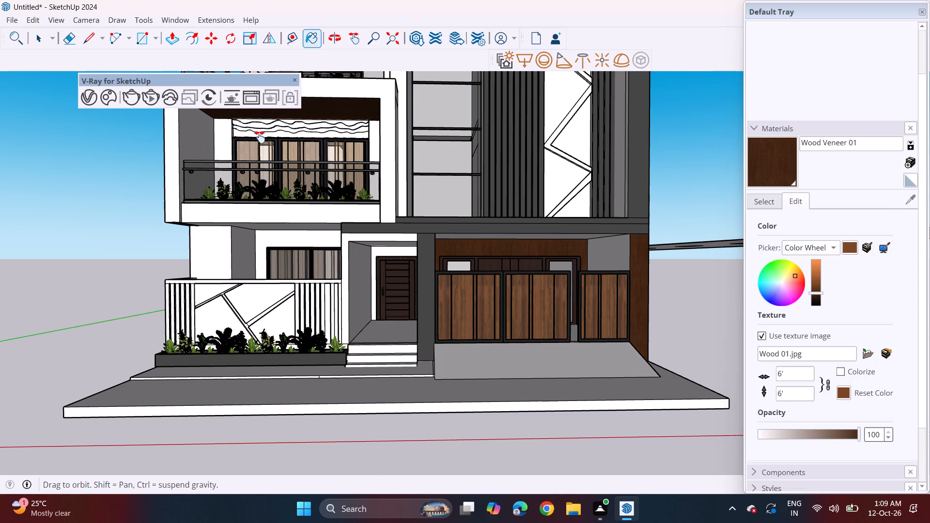
pyautogui.keyDown('shift'); pyautogui.moveTo(260, 137); pyautogui.dragTo(280, 223, button='middle'); pyautogui.keyUp('shift')
pyautogui.click(278, 126)
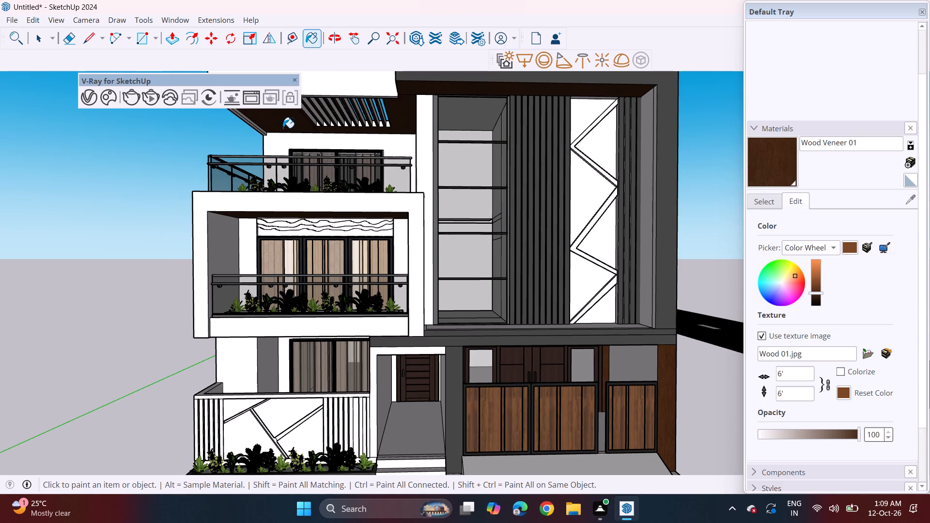
pyautogui.keyDown('shift'); pyautogui.moveTo(282, 122); pyautogui.dragTo(295, 191, button='middle'); pyautogui.keyUp('shift')
pyautogui.moveTo(297, 187); pyautogui.dragTo(303, 127, button='middle')
pyautogui.scroll(2, 305, 175)
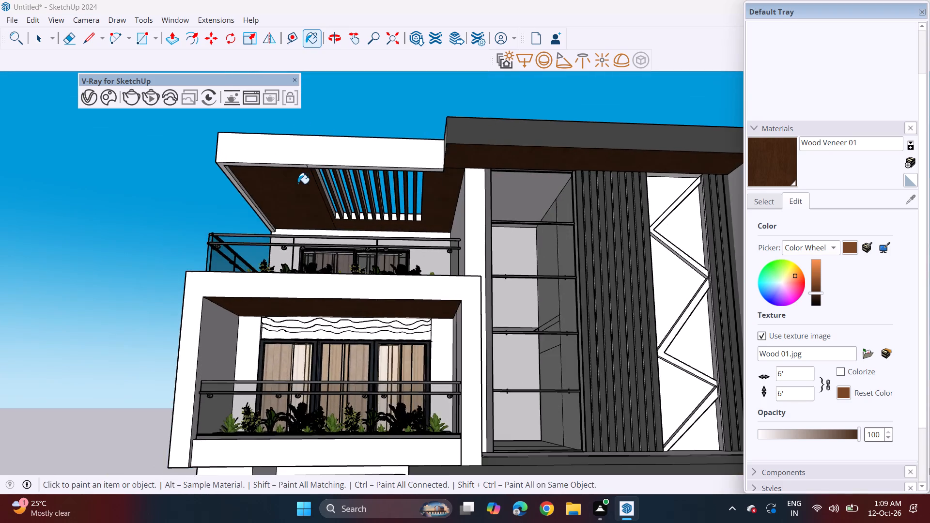
pyautogui.scroll(4, 298, 186)
pyautogui.click(298, 191)
# Sample Wood Veneer 01 from the garage's outer pillar and apply it to the terrace roof underside and the first-floor balcony ceiling.
pyautogui.scroll(-5, 300, 195)
pyautogui.scroll(-1, 348, 231)
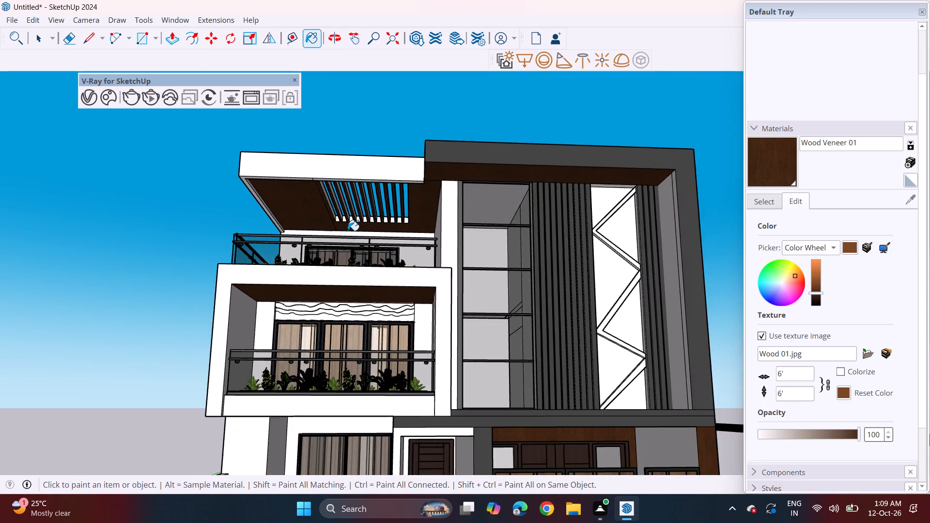
pyautogui.scroll(-3, 348, 231)
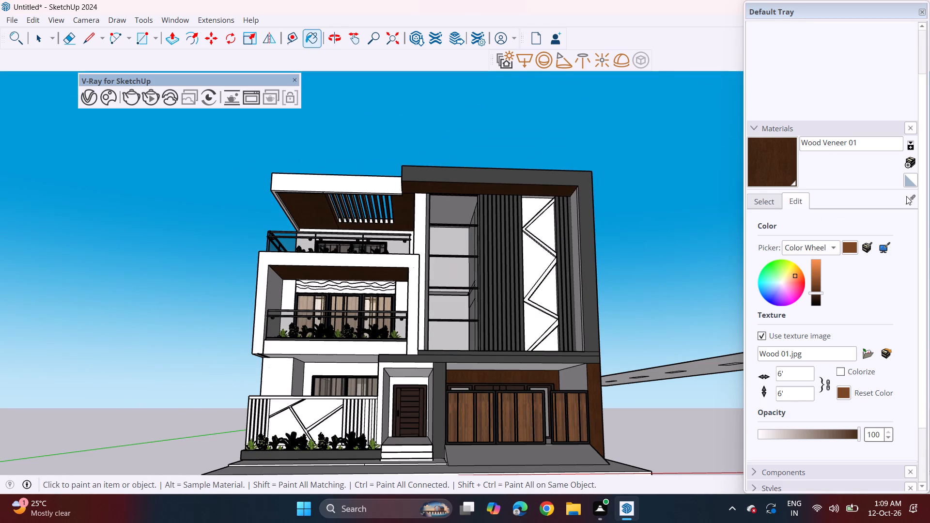
pyautogui.click(909, 200)
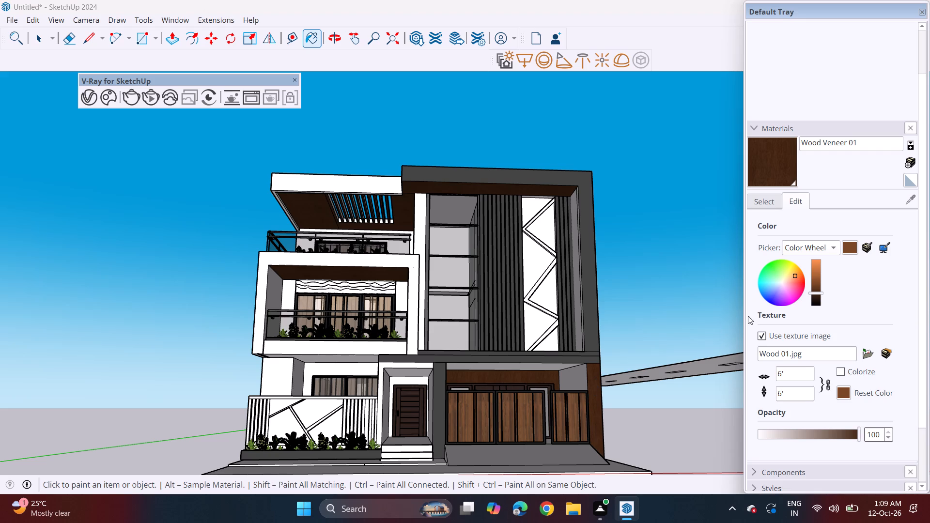
pyautogui.click(759, 204)
pyautogui.click(911, 200)
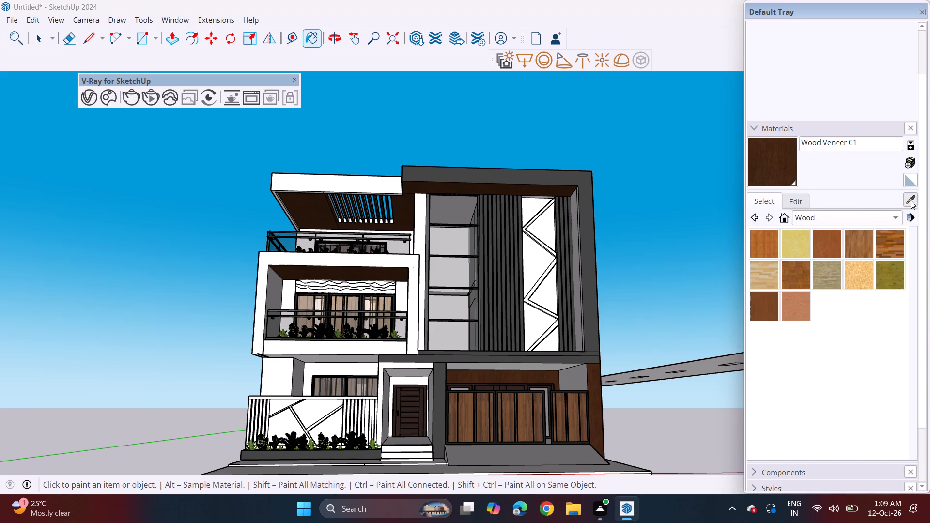
pyautogui.click(598, 396)
pyautogui.click(310, 211)
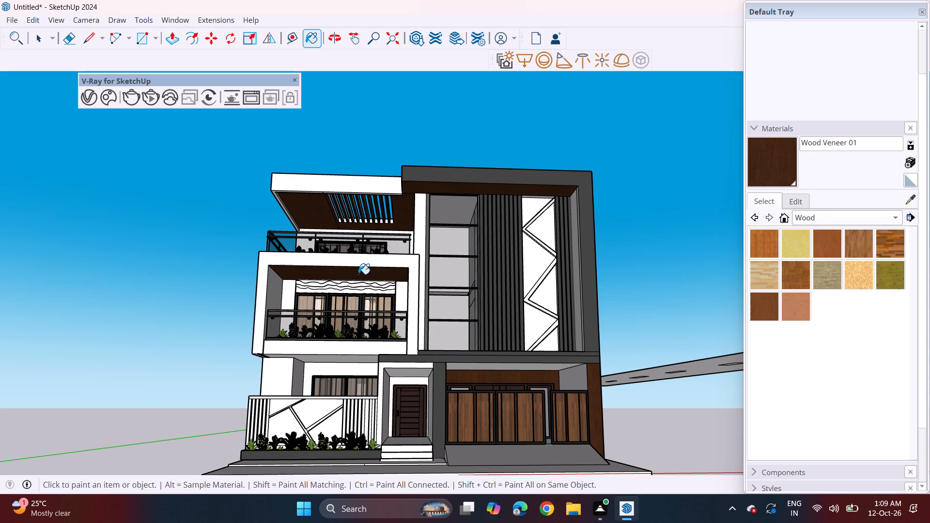
pyautogui.click(358, 272)
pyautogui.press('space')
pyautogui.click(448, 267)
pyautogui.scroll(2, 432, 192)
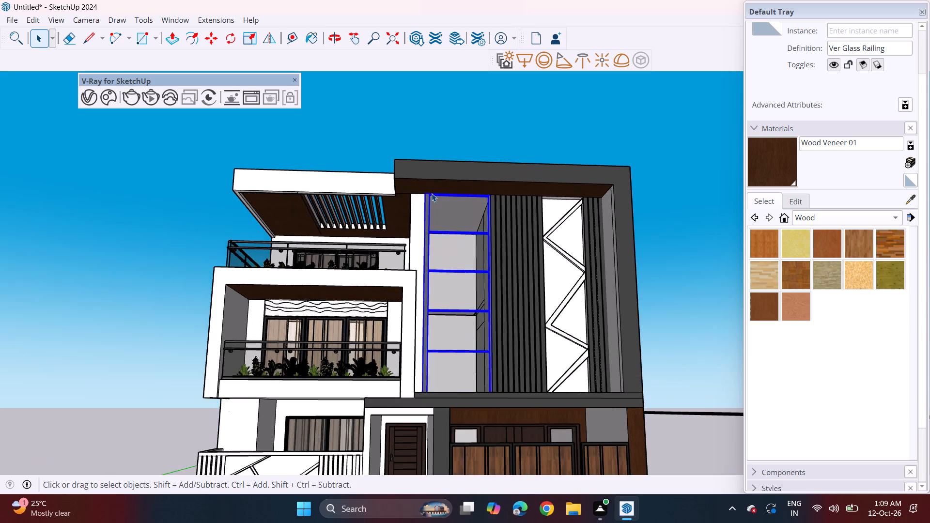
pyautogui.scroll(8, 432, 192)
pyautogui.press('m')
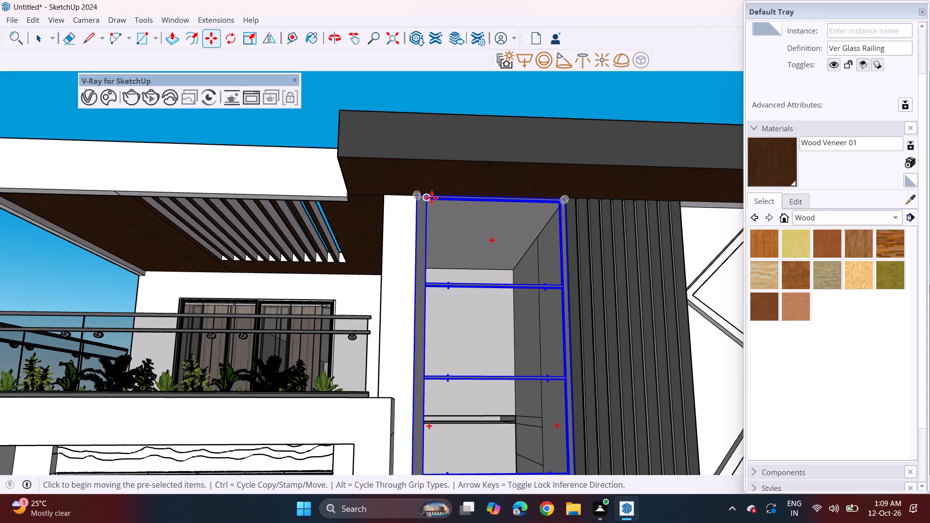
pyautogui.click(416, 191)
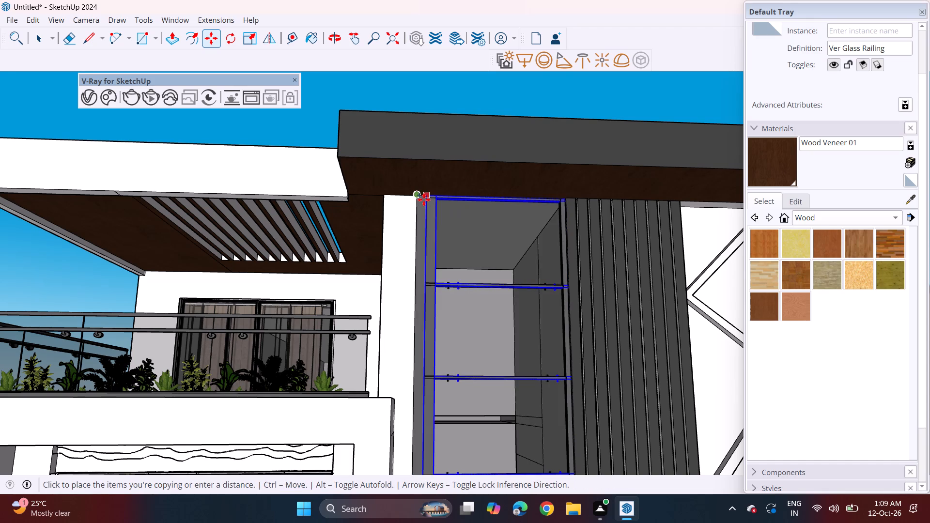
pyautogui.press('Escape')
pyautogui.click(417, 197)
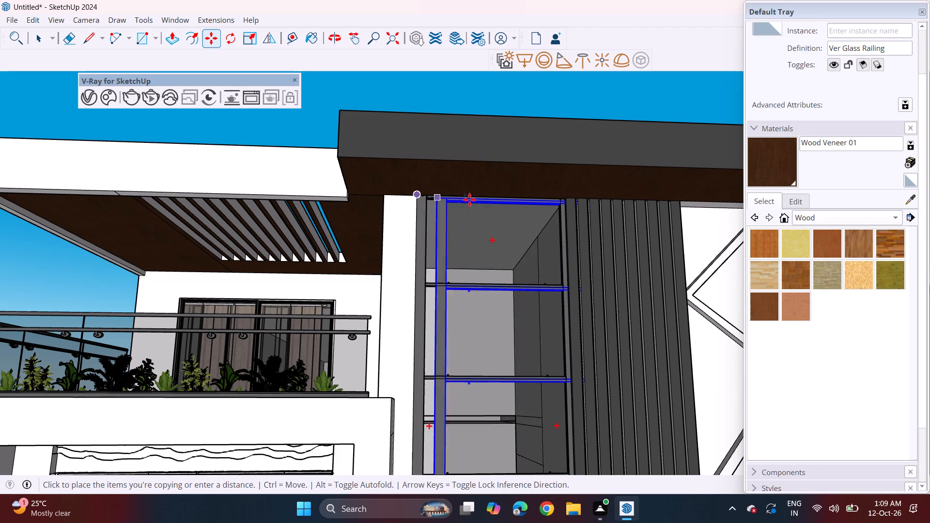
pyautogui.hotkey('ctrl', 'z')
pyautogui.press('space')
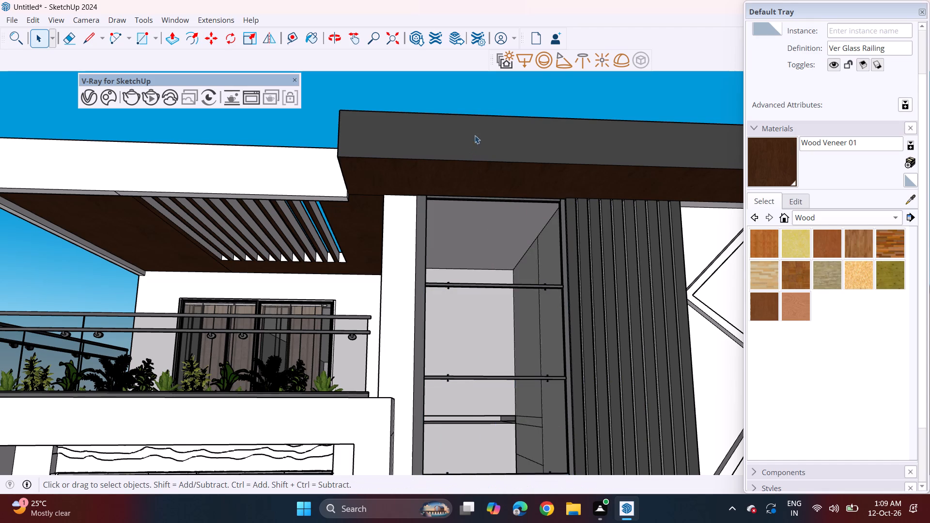
# Move the tall Ver Glass Railing sideways out of the recess opening, behind the vertical slats.
pyautogui.click(487, 92)
pyautogui.click(432, 222)
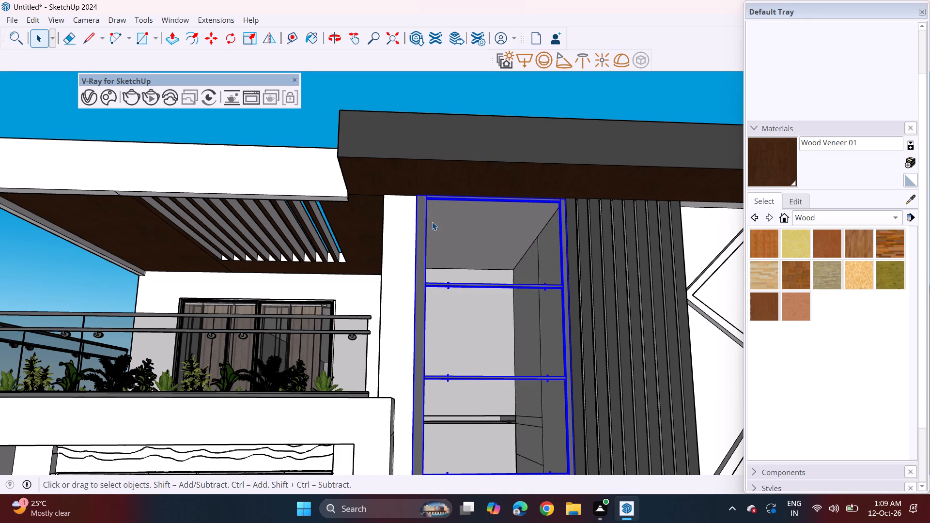
pyautogui.press('m')
pyautogui.click(420, 199)
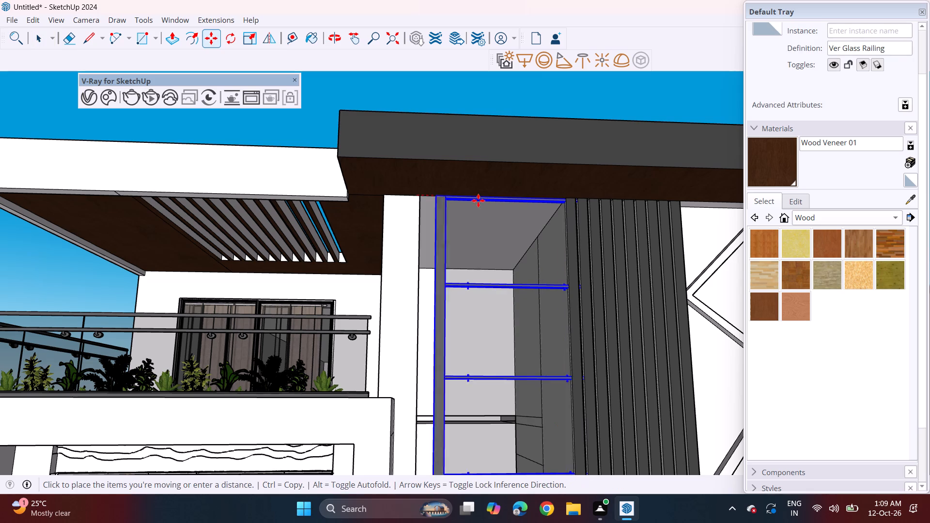
pyautogui.click(556, 198)
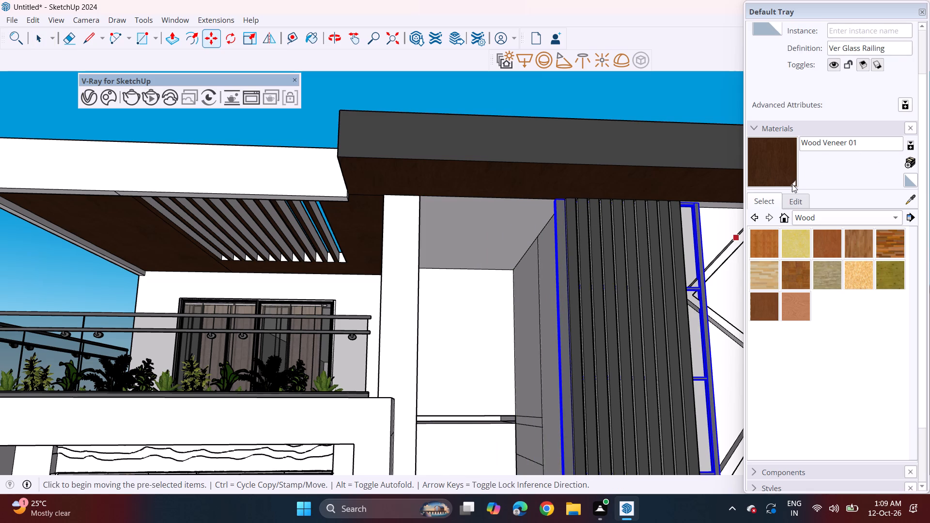
# Paint the tall recess's upper back wall, ceiling and slat-side wall with Color M08 from the Colors collection.
pyautogui.click(819, 221)
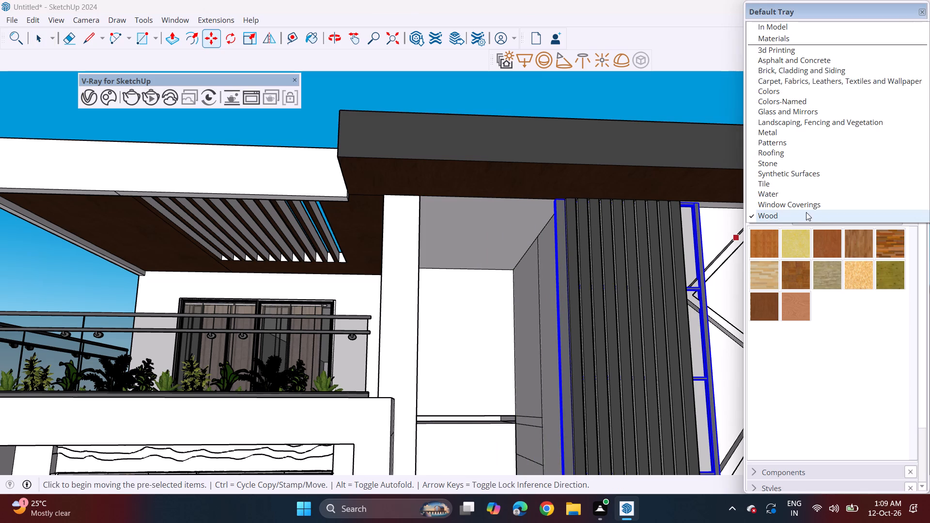
pyautogui.click(804, 84)
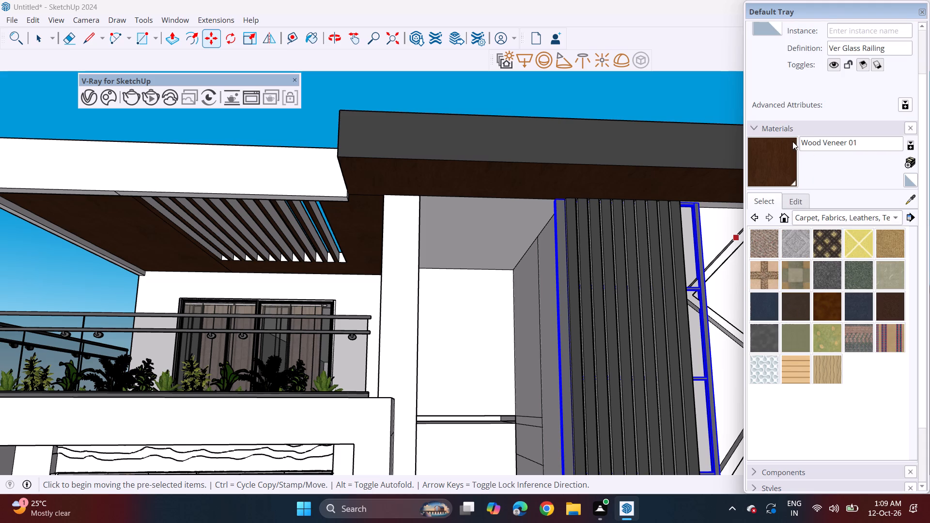
pyautogui.click(900, 222)
pyautogui.click(808, 224)
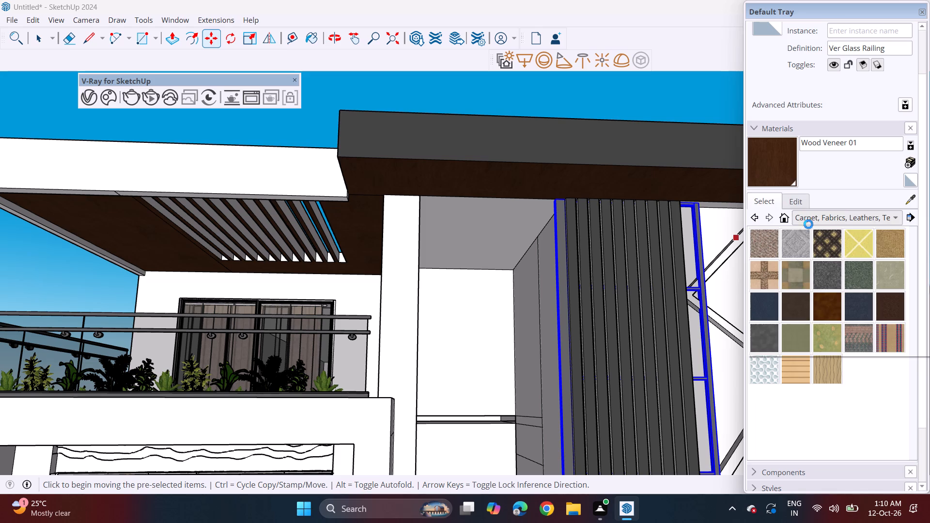
pyautogui.scroll(-11, 809, 323)
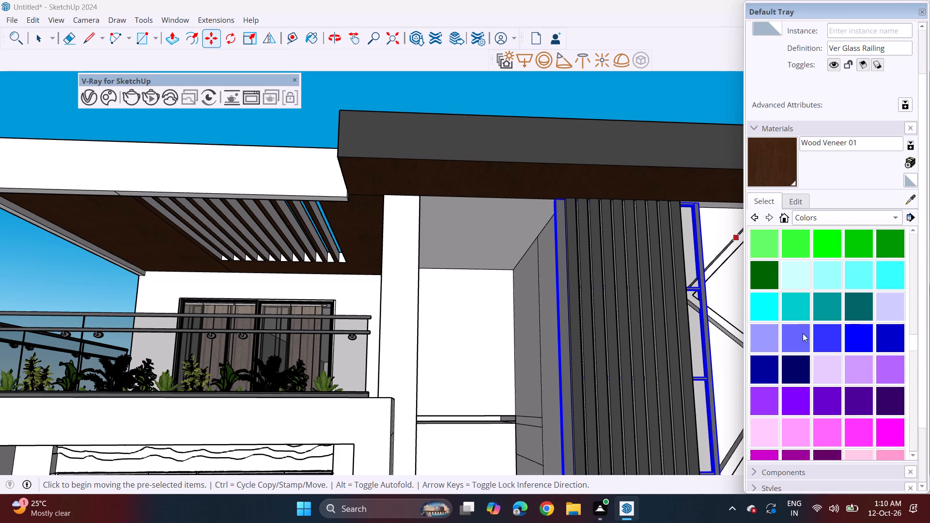
pyautogui.scroll(-9, 803, 333)
pyautogui.click(832, 277)
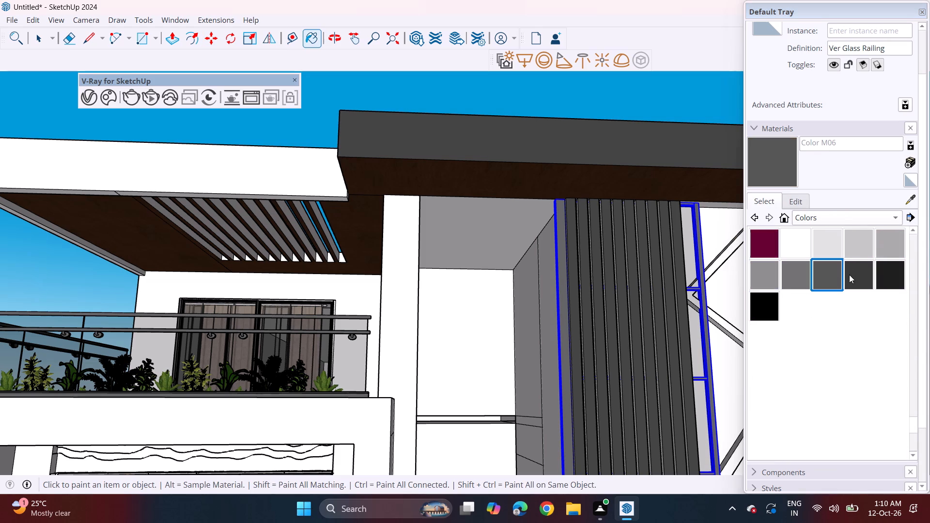
pyautogui.click(849, 275)
pyautogui.click(883, 272)
pyautogui.click(502, 307)
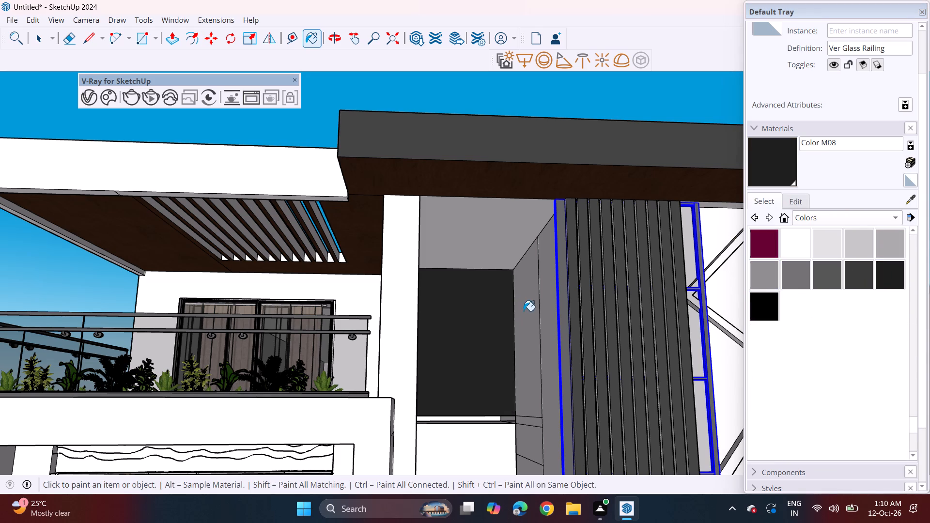
pyautogui.click(524, 310)
pyautogui.click(492, 249)
pyautogui.click(547, 311)
# Paint the recess's opposite side wall, its horizontal band and the white pillar's inner face with Color M08.
pyautogui.moveTo(542, 307); pyautogui.dragTo(519, 318, button='middle')
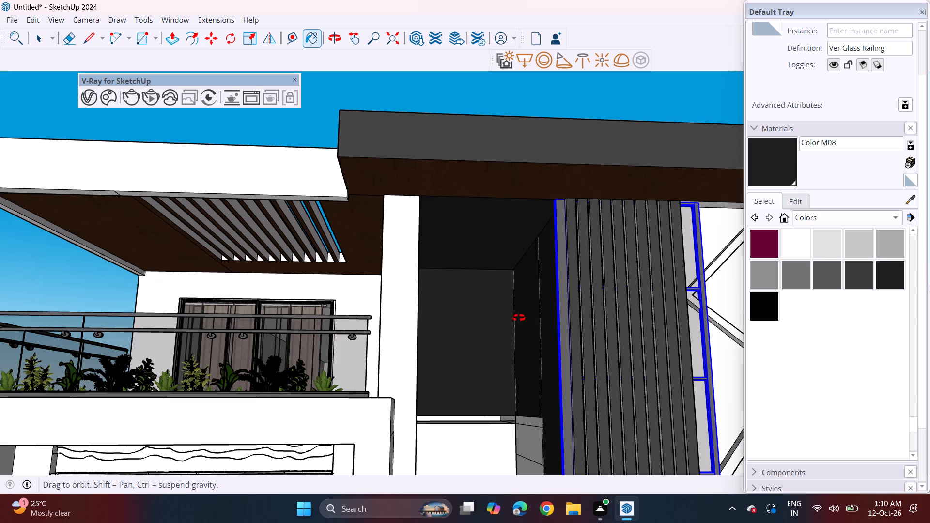
pyautogui.moveTo(519, 318); pyautogui.dragTo(442, 357, button='middle')
pyautogui.click(472, 342)
pyautogui.click(477, 400)
pyautogui.click(475, 441)
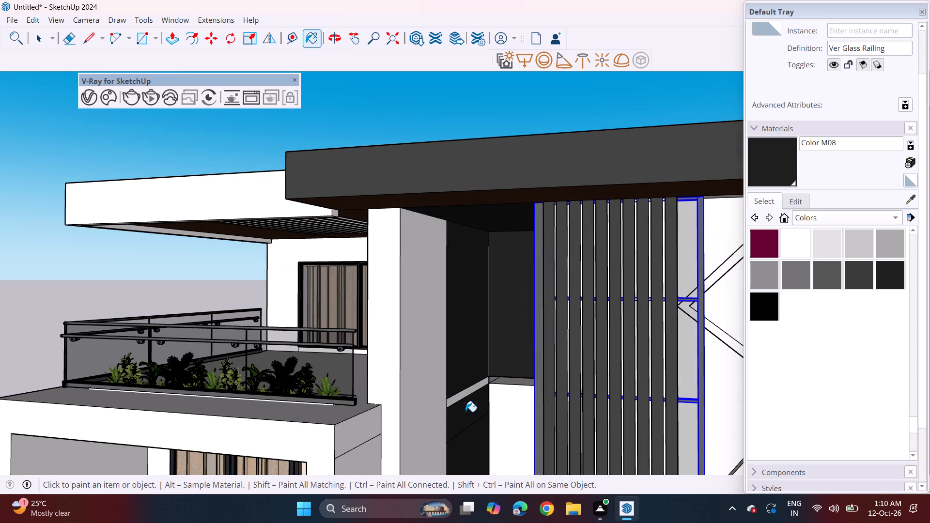
pyautogui.click(465, 394)
pyautogui.click(411, 393)
# Paint the recess's lower back wall, the band above it and the lower slat-side wall with Color M08.
pyautogui.moveTo(435, 376); pyautogui.dragTo(501, 354, button='middle')
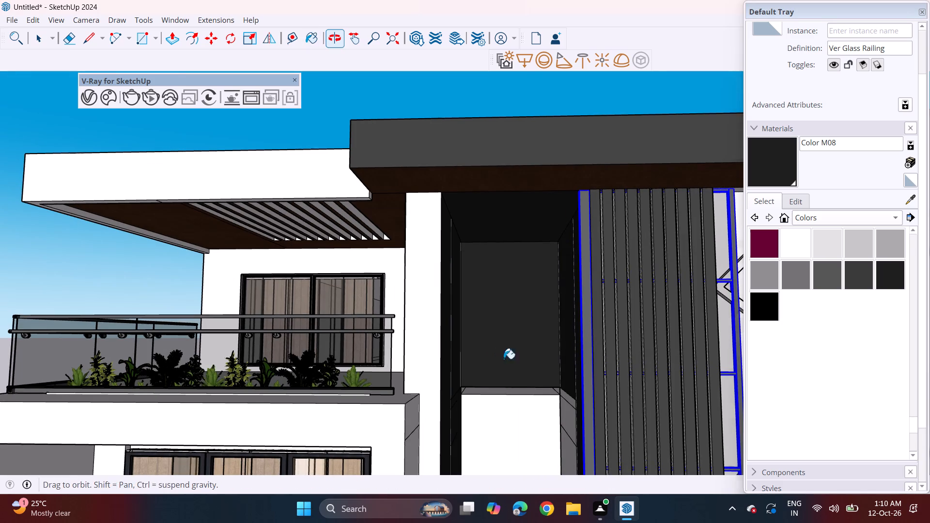
pyautogui.click(512, 410)
pyautogui.click(515, 392)
pyautogui.moveTo(557, 406); pyautogui.dragTo(560, 412)
pyautogui.click(563, 410)
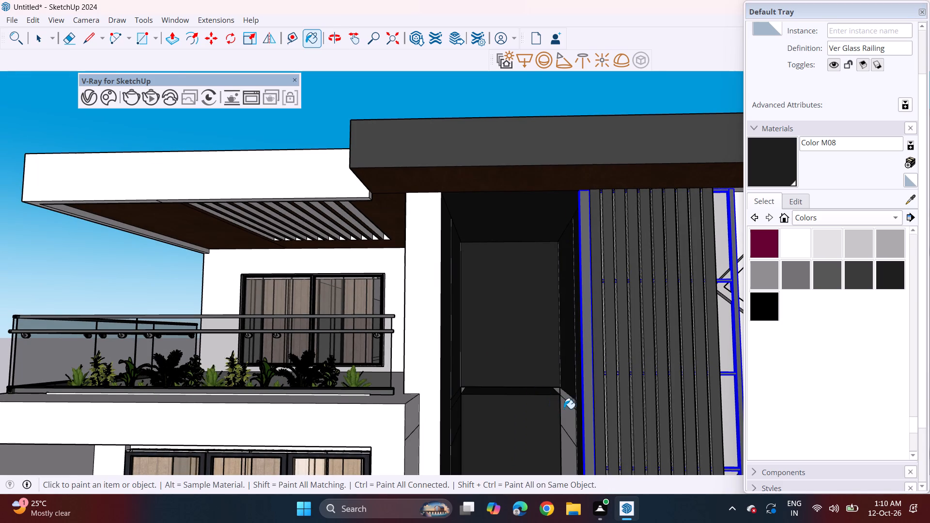
pyautogui.click(567, 399)
pyautogui.click(571, 446)
# Paint the remaining faces of the horizontal ledge between the recess's upper and lower back walls with Color M08.
pyautogui.scroll(-3, 553, 418)
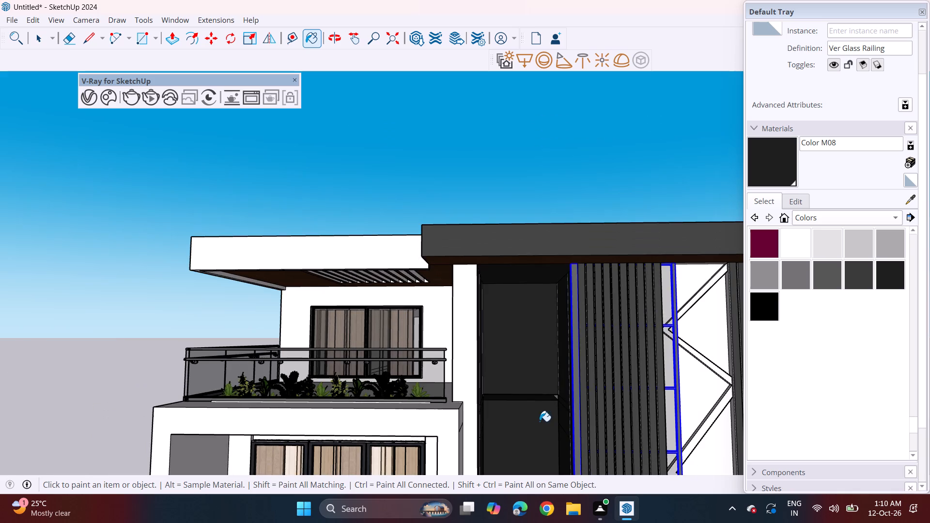
pyautogui.keyDown('shift'); pyautogui.moveTo(525, 411); pyautogui.dragTo(511, 253, button='middle'); pyautogui.keyUp('shift')
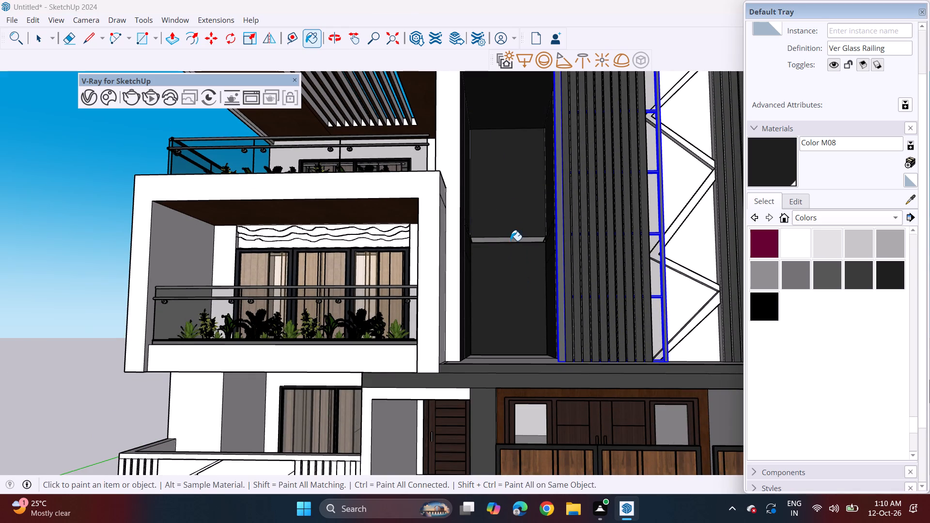
pyautogui.click(511, 240)
pyautogui.keyDown('shift'); pyautogui.moveTo(506, 231); pyautogui.dragTo(513, 262, button='middle'); pyautogui.keyUp('shift')
pyautogui.moveTo(524, 271); pyautogui.dragTo(526, 288, button='middle')
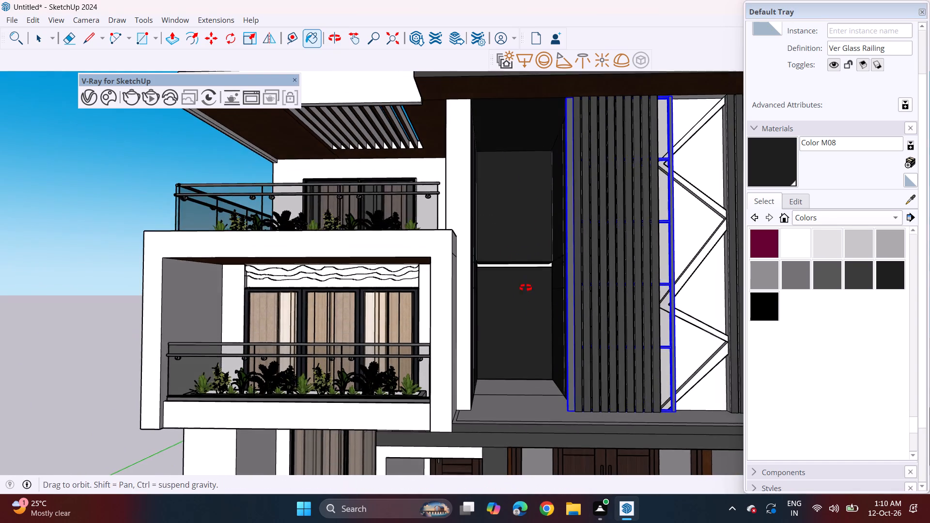
pyautogui.moveTo(526, 288); pyautogui.dragTo(526, 290, button='middle')
pyautogui.scroll(2, 520, 266)
pyautogui.click(520, 266)
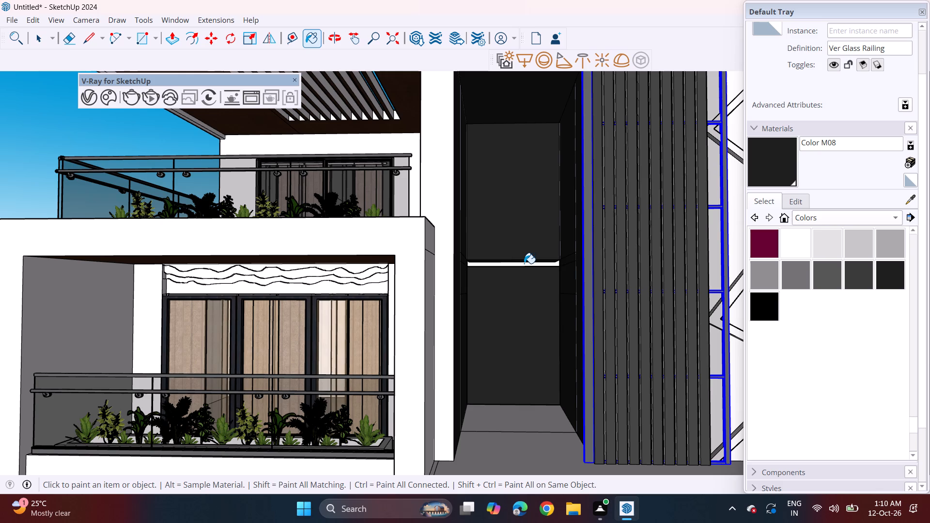
pyautogui.click(524, 263)
pyautogui.scroll(-4, 524, 263)
# Move the Ver Glass Railing back across the tall recess opening, between the white pillar and the vertical slats.
pyautogui.press('space')
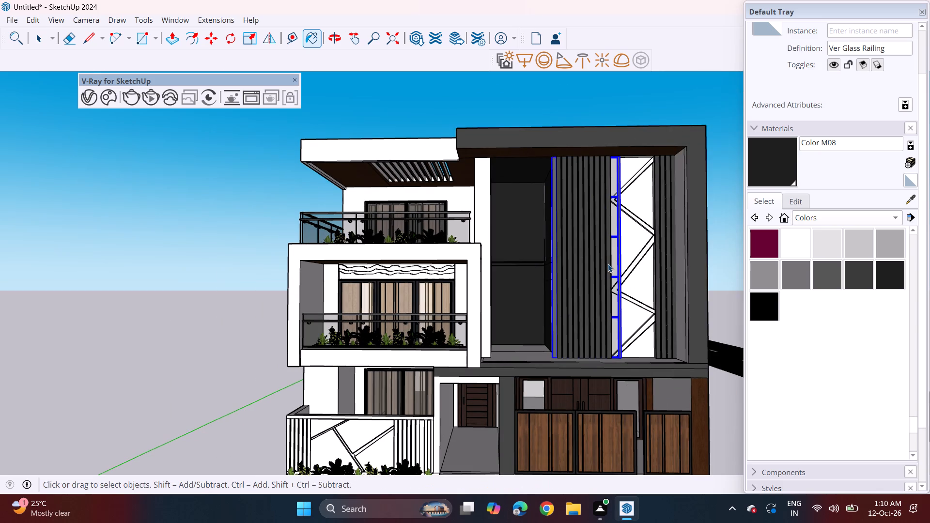
pyautogui.click(608, 263)
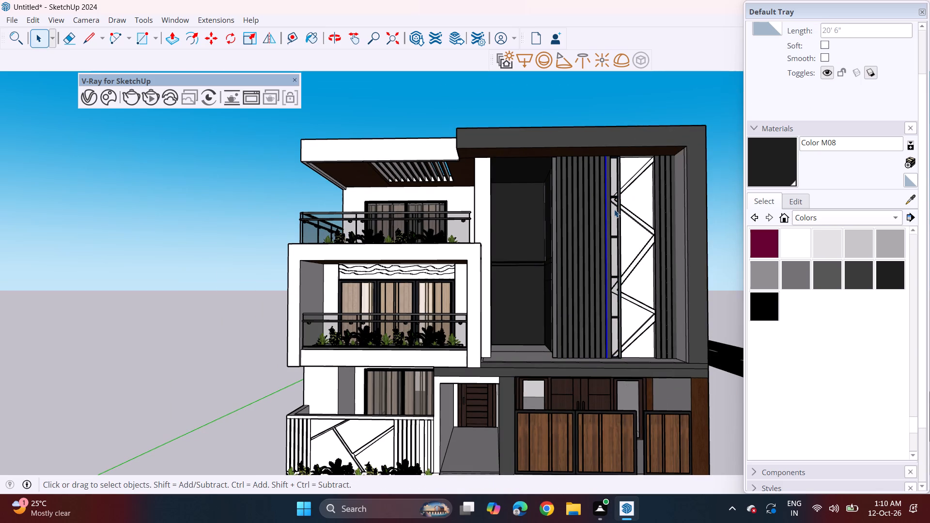
pyautogui.click(614, 207)
pyautogui.press('m')
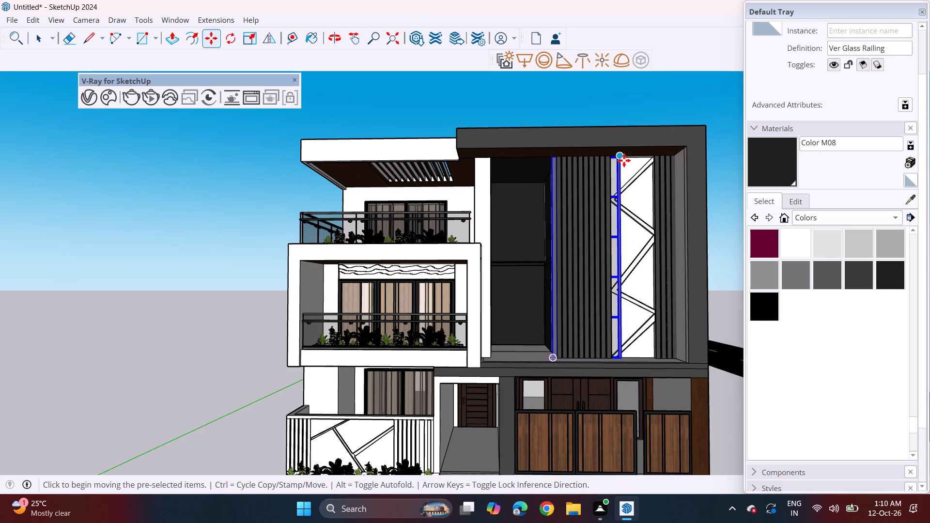
pyautogui.click(625, 157)
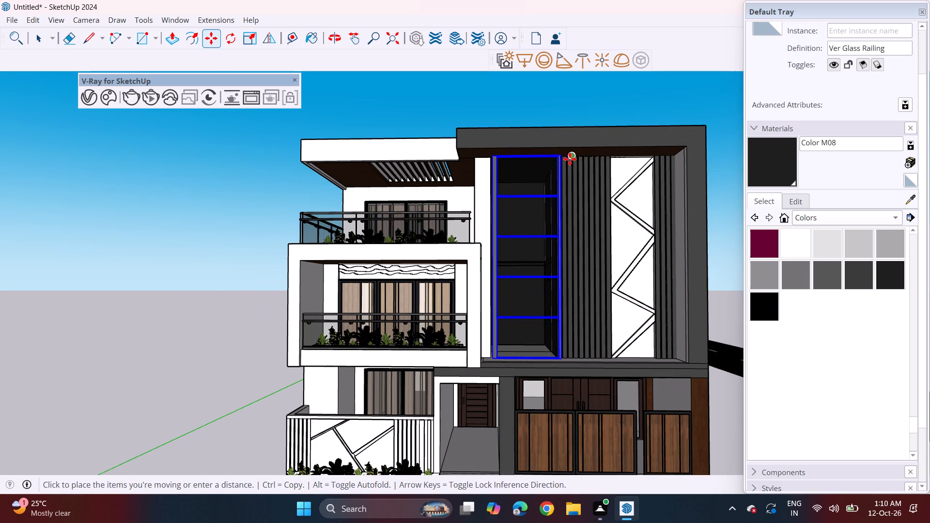
pyautogui.click(568, 158)
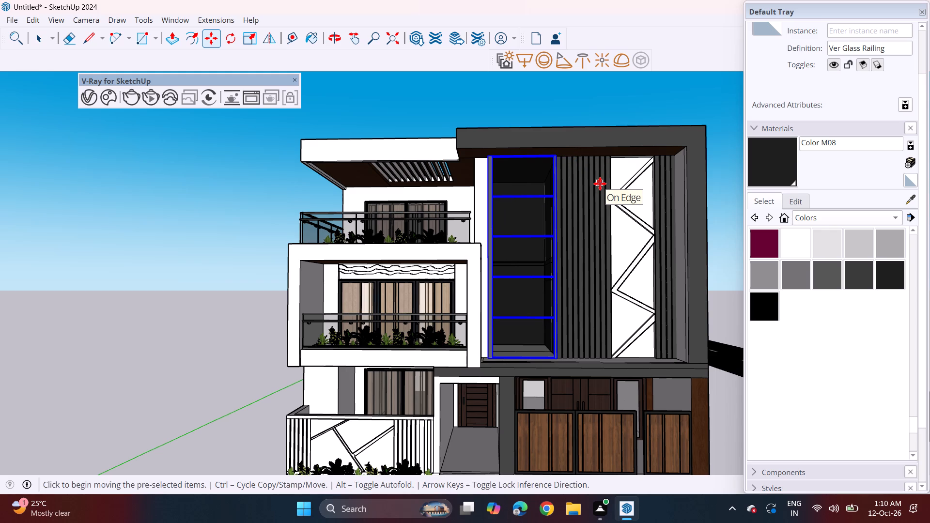
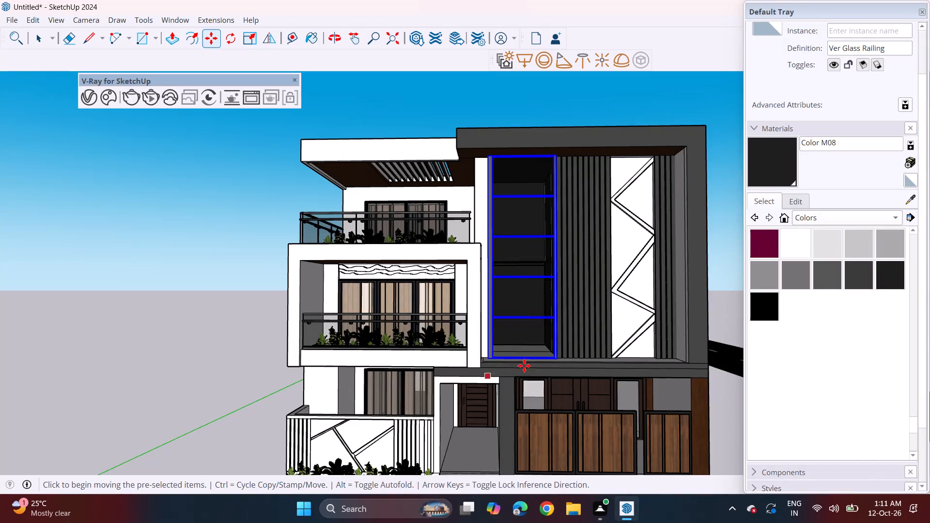
# Paint the floor faces at the bottom of the tall glass-railed recess and the slat-side wall edge with Color M08.
pyautogui.scroll(9, 542, 351)
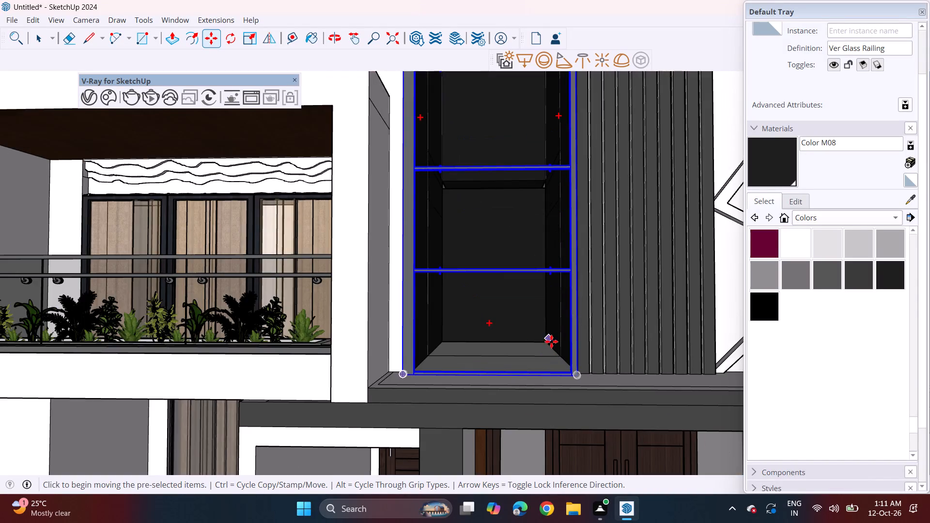
pyautogui.scroll(19, 554, 343)
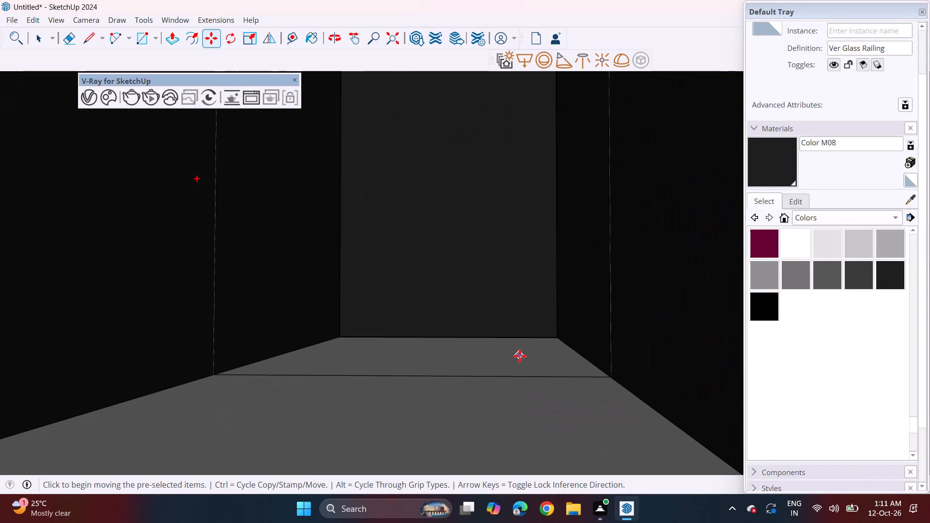
pyautogui.scroll(8, 523, 360)
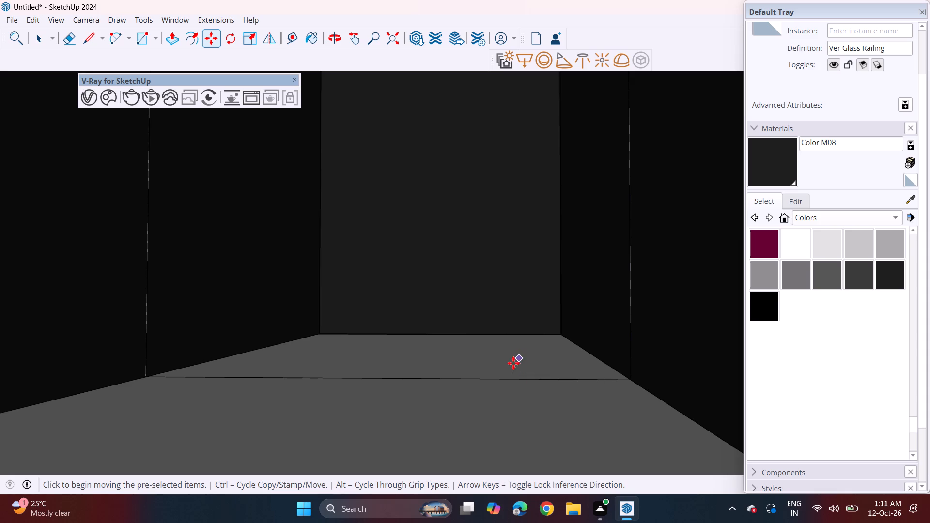
pyautogui.scroll(9, 520, 369)
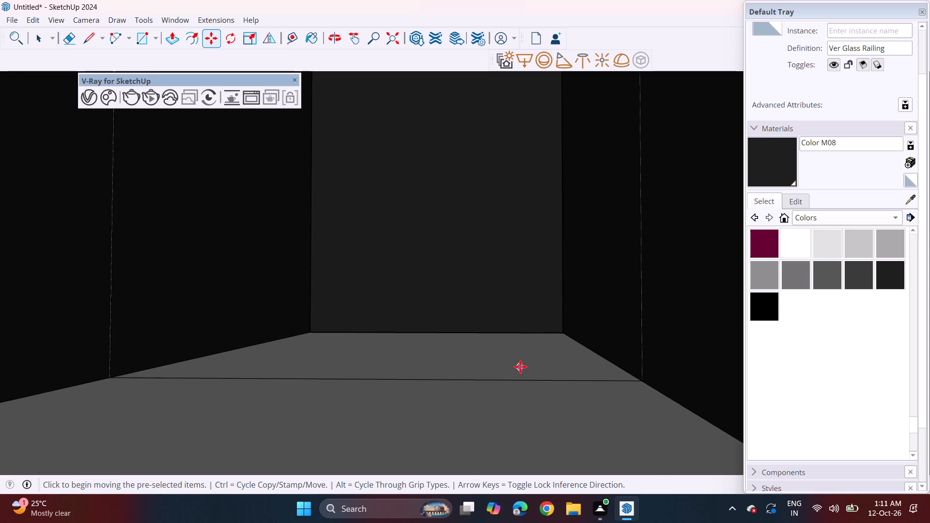
pyautogui.scroll(20, 520, 367)
pyautogui.scroll(4, 520, 367)
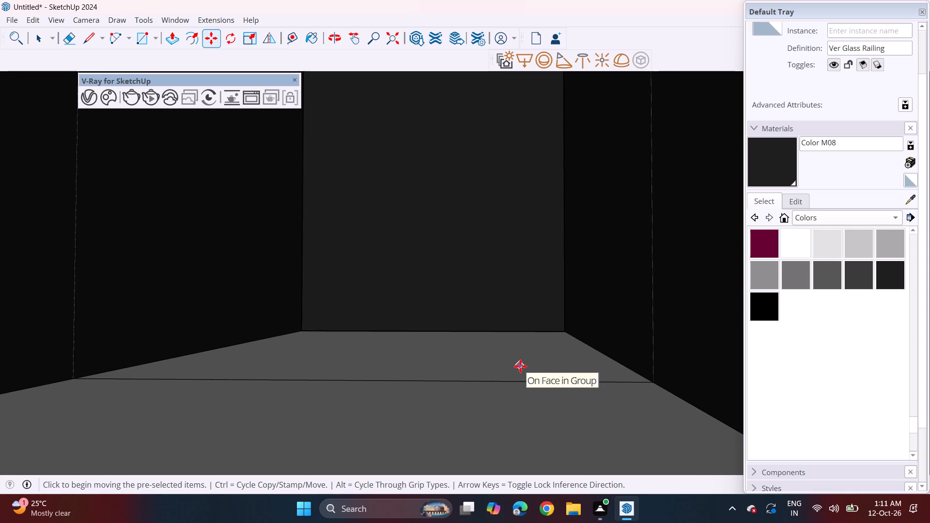
pyautogui.scroll(9, 520, 366)
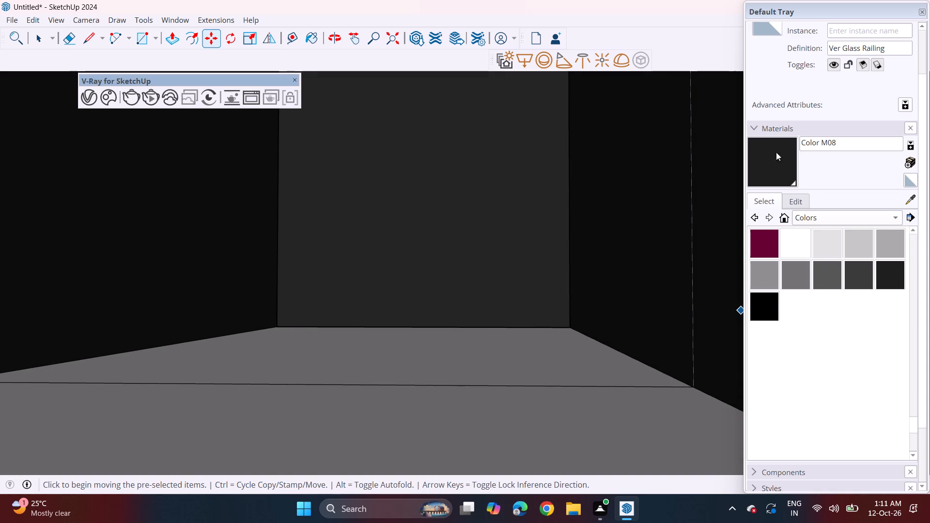
pyautogui.moveTo(790, 151); pyautogui.dragTo(788, 159)
pyautogui.click(548, 354)
pyautogui.click(554, 416)
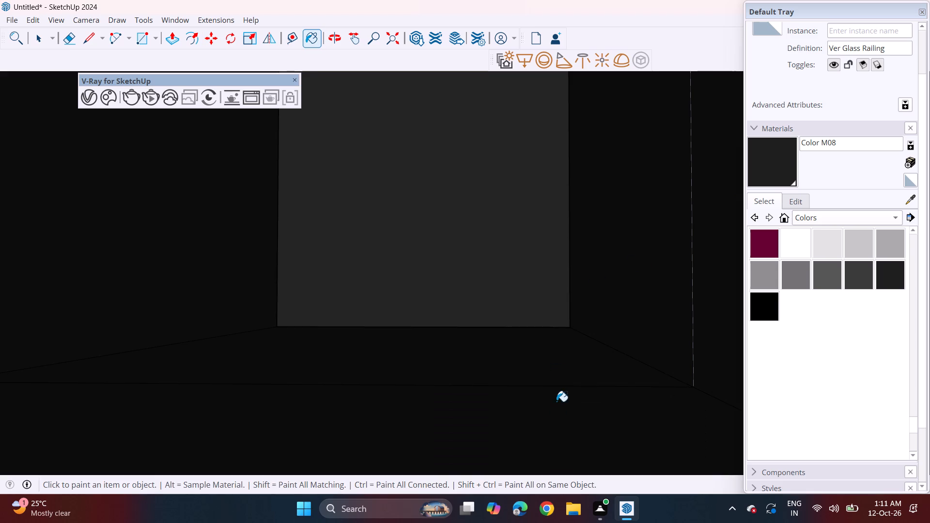
pyautogui.click(692, 320)
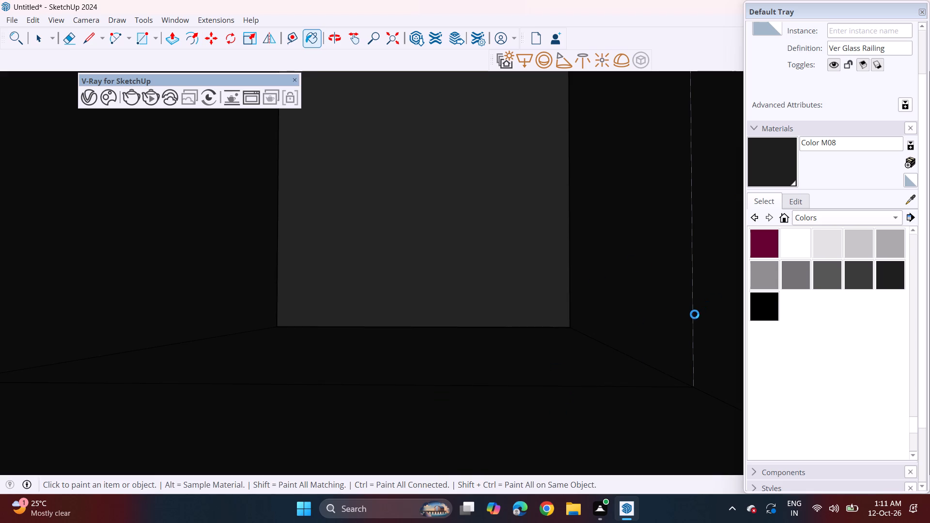
pyautogui.click(695, 313)
pyautogui.click(692, 319)
pyautogui.click(692, 311)
# Paint all the faces of the zigzag panel between the vertical slats with Carrera Marble from the Stone materials.
pyautogui.scroll(-20, 689, 306)
pyautogui.scroll(-6, 689, 306)
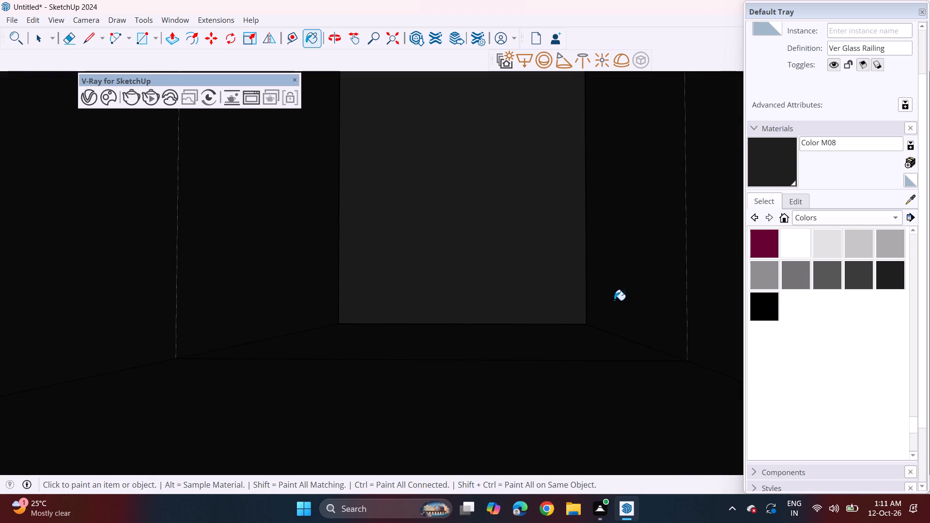
pyautogui.scroll(-20, 614, 300)
pyautogui.scroll(-8, 614, 300)
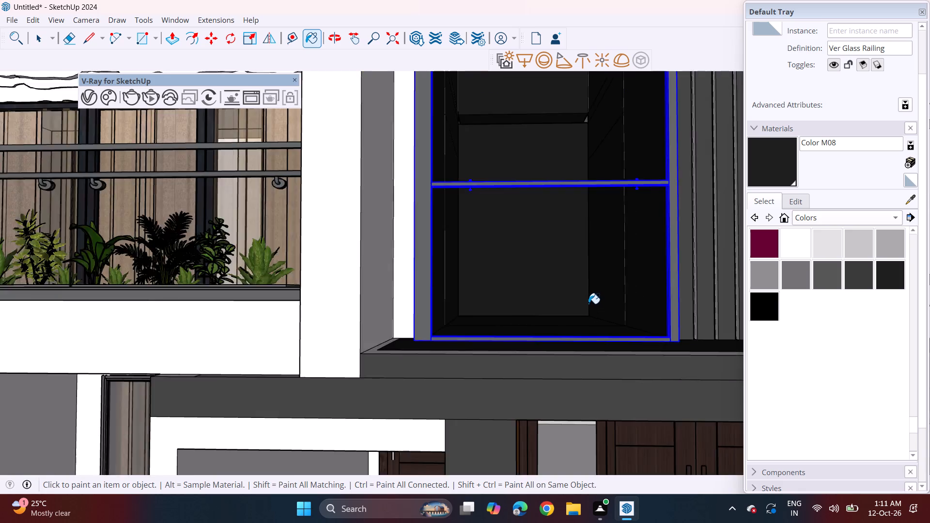
pyautogui.scroll(-15, 589, 304)
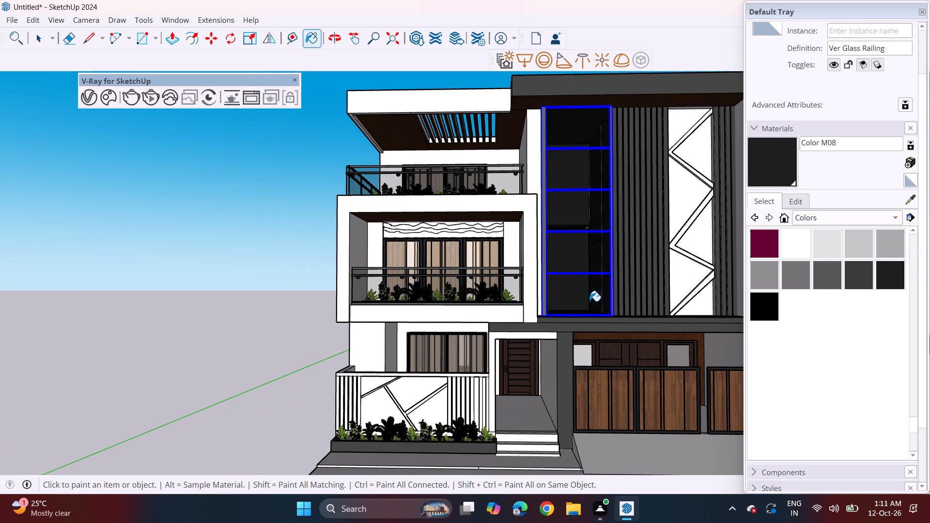
pyautogui.scroll(-2, 589, 301)
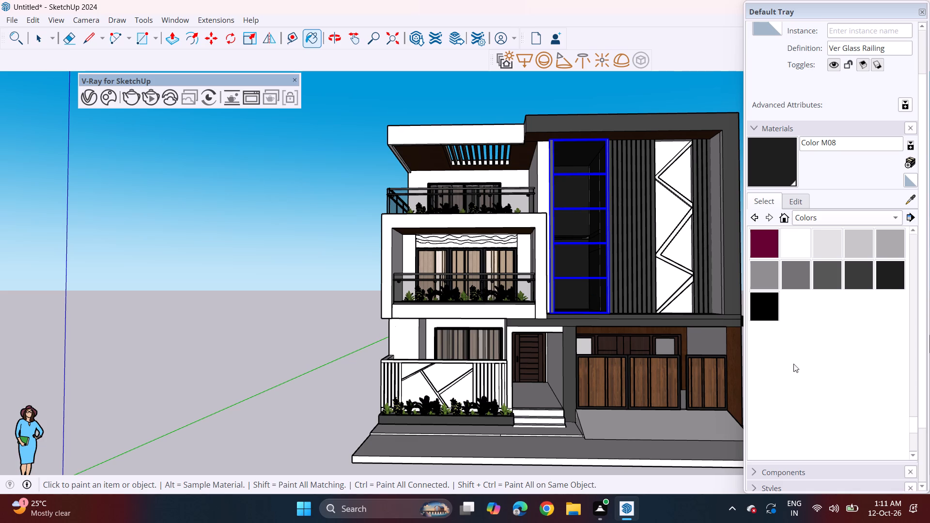
pyautogui.click(862, 216)
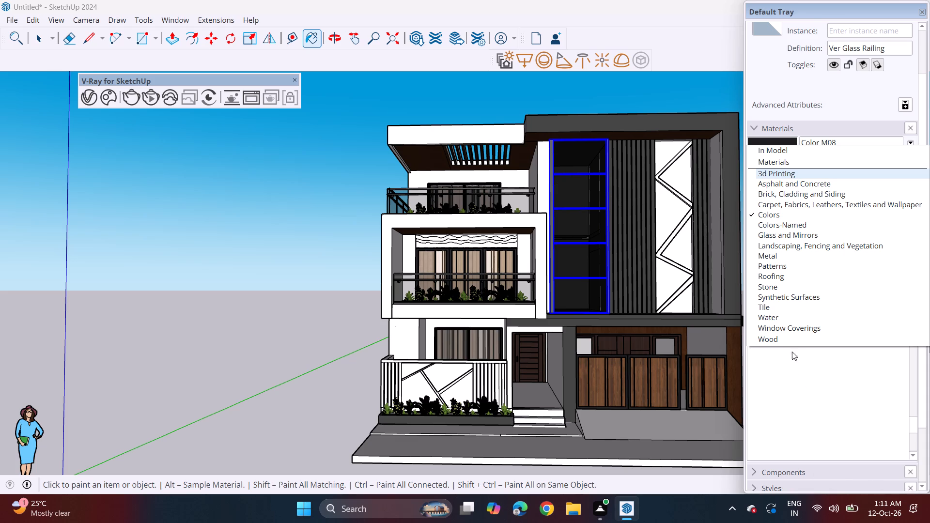
pyautogui.click(777, 303)
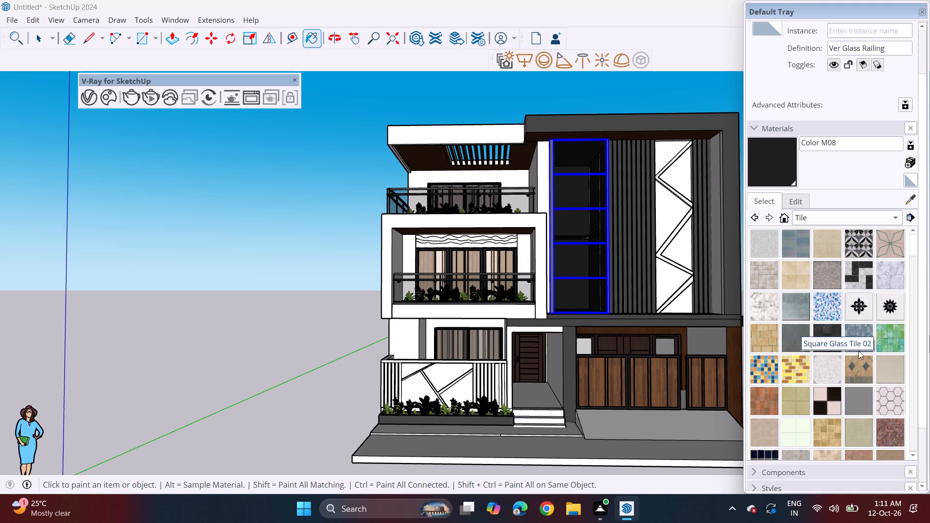
pyautogui.scroll(-4, 844, 365)
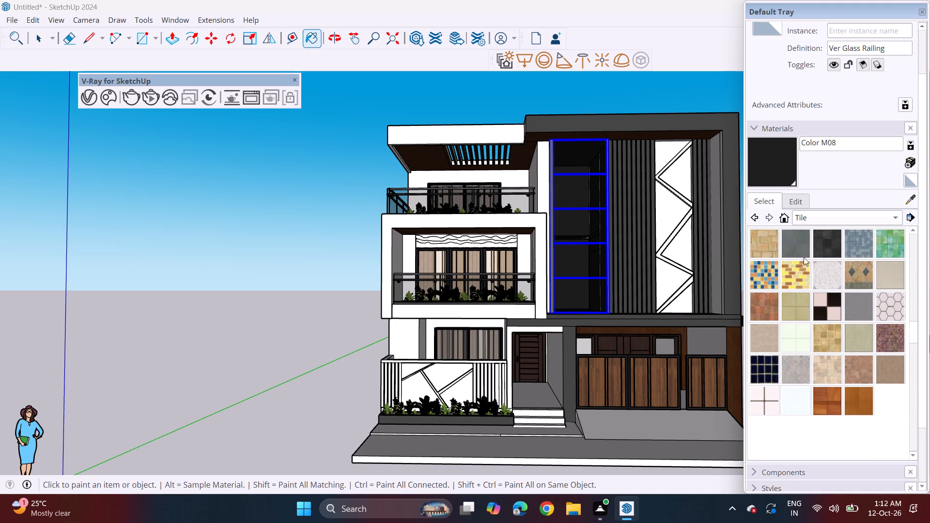
pyautogui.click(815, 212)
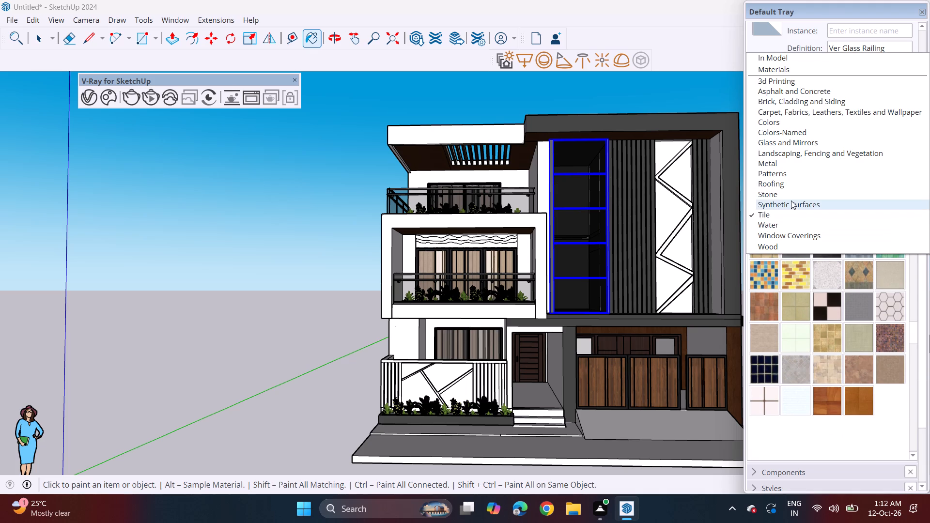
pyautogui.click(793, 194)
pyautogui.click(762, 238)
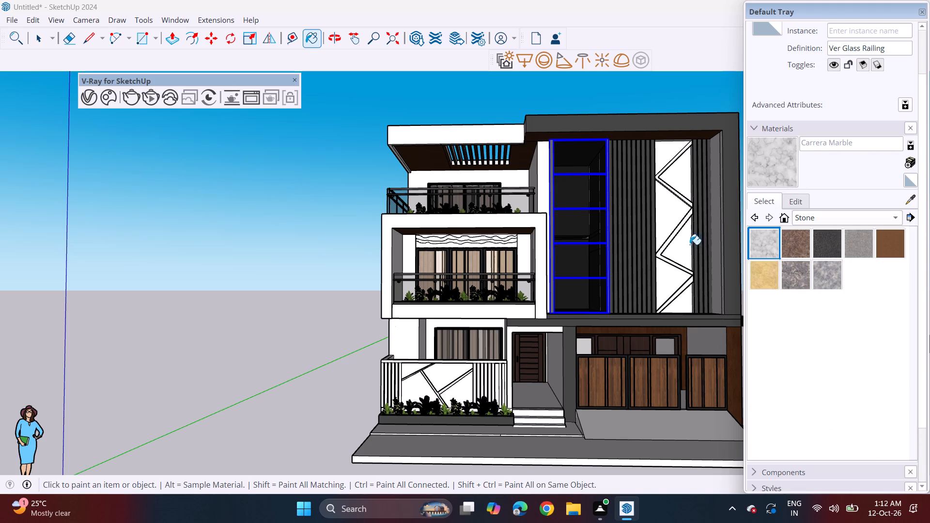
pyautogui.click(666, 228)
pyautogui.click(665, 156)
pyautogui.click(679, 172)
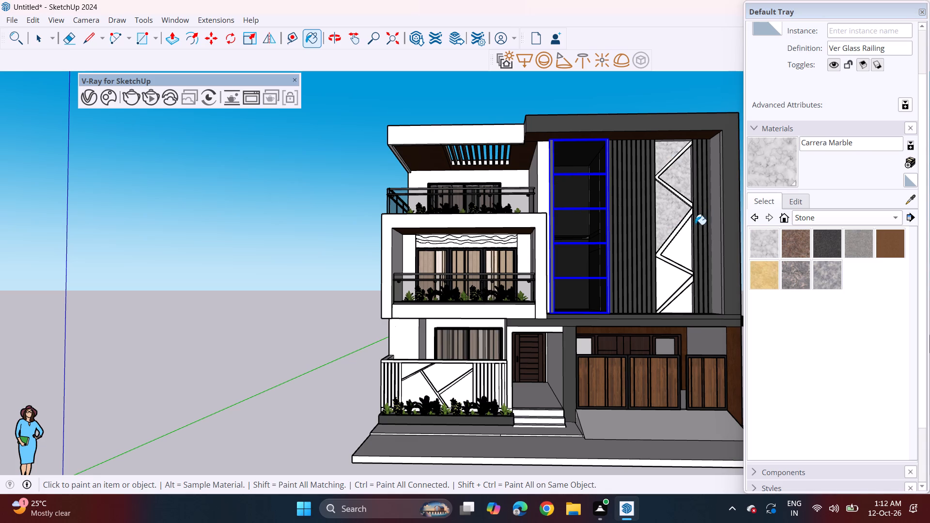
pyautogui.click(686, 233)
pyautogui.click(665, 278)
pyautogui.click(682, 304)
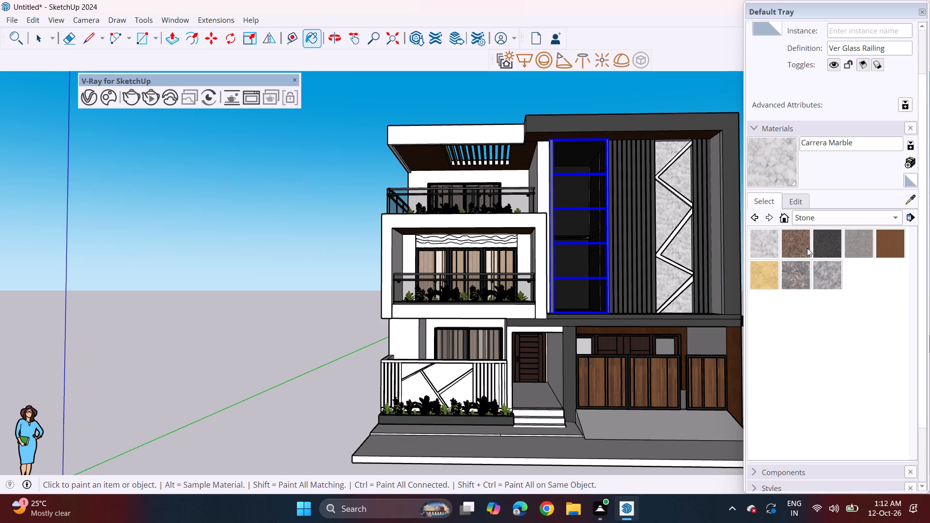
# Paint the large grey frame around the slats and marble panel with Granite Dark Gray from the Stone materials.
pyautogui.click(824, 242)
pyautogui.click(728, 259)
pyautogui.click(726, 236)
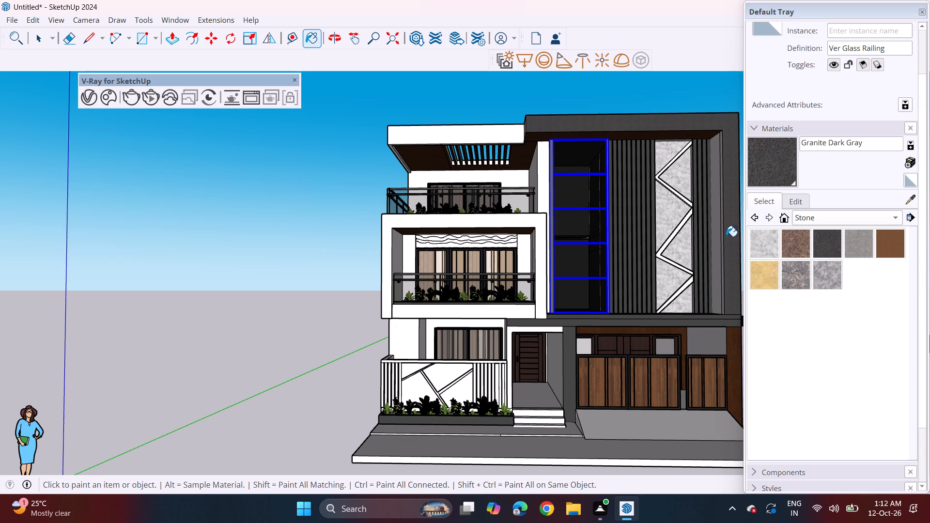
# Darken the colour of the Granite Dark Gray material.
pyautogui.click(798, 203)
pyautogui.click(816, 298)
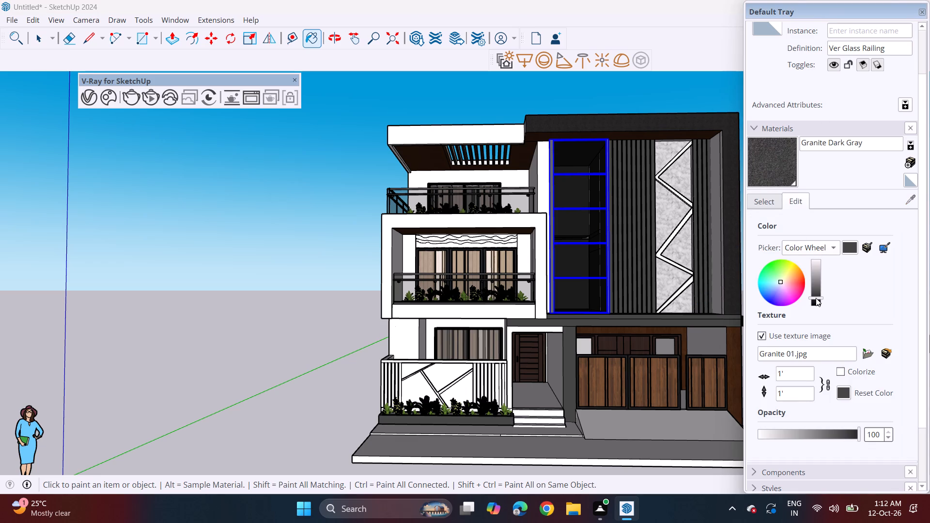
# Paint the vertical slats and gaps between the glass-railed recess and the marble zigzag panel with Granite Dark Gray.
pyautogui.click(613, 276)
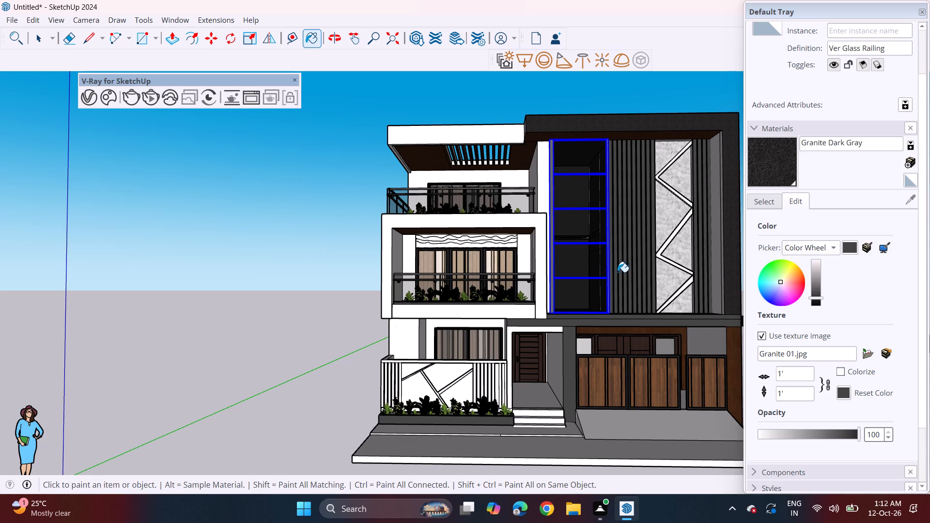
pyautogui.click(616, 276)
pyautogui.click(620, 274)
pyautogui.click(623, 269)
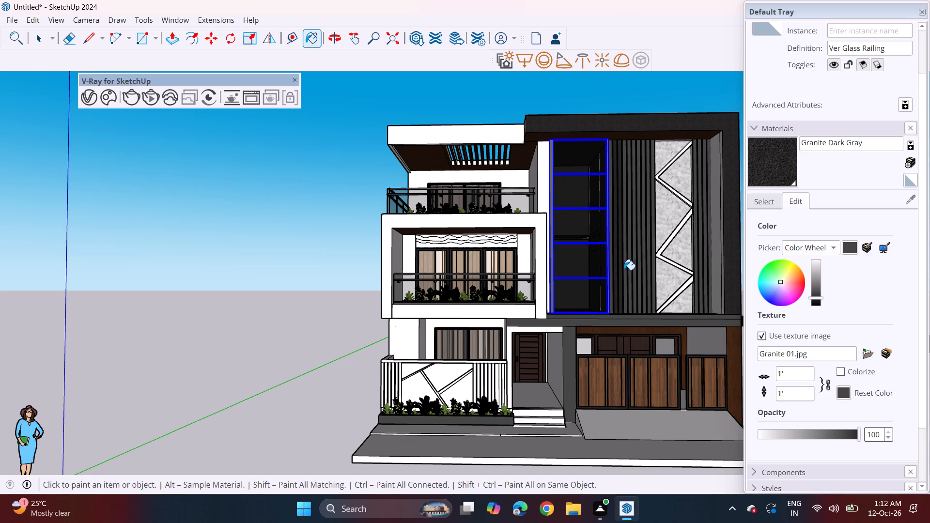
pyautogui.click(627, 266)
pyautogui.click(629, 265)
pyautogui.click(630, 266)
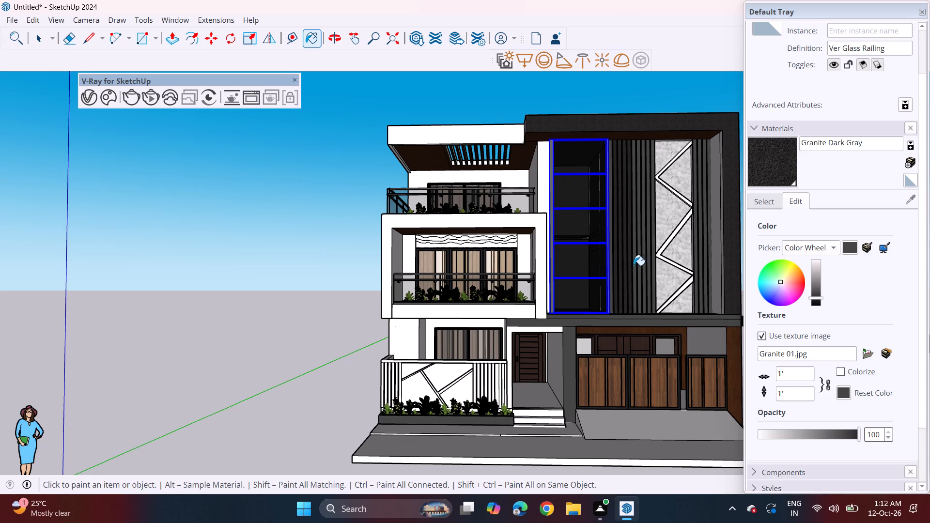
pyautogui.click(634, 265)
pyautogui.click(637, 267)
pyautogui.click(635, 269)
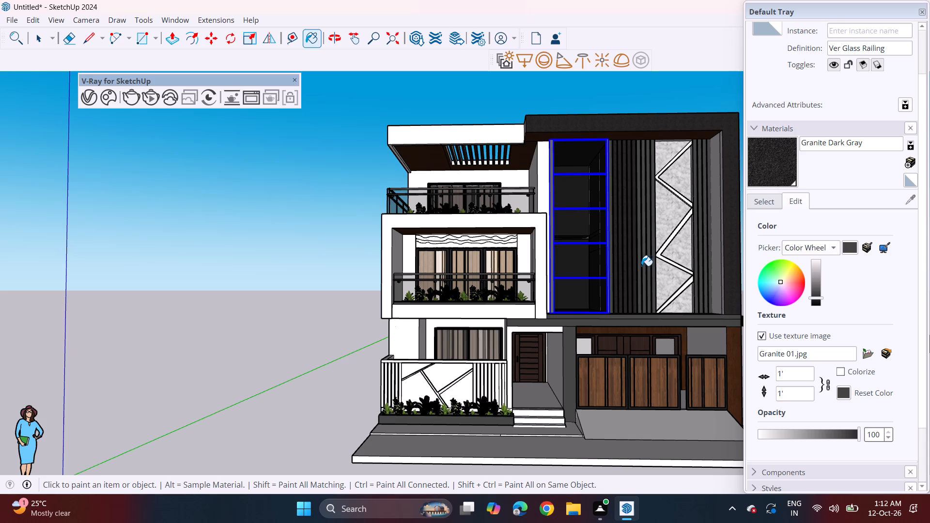
pyautogui.click(640, 266)
pyautogui.click(645, 263)
pyautogui.click(651, 263)
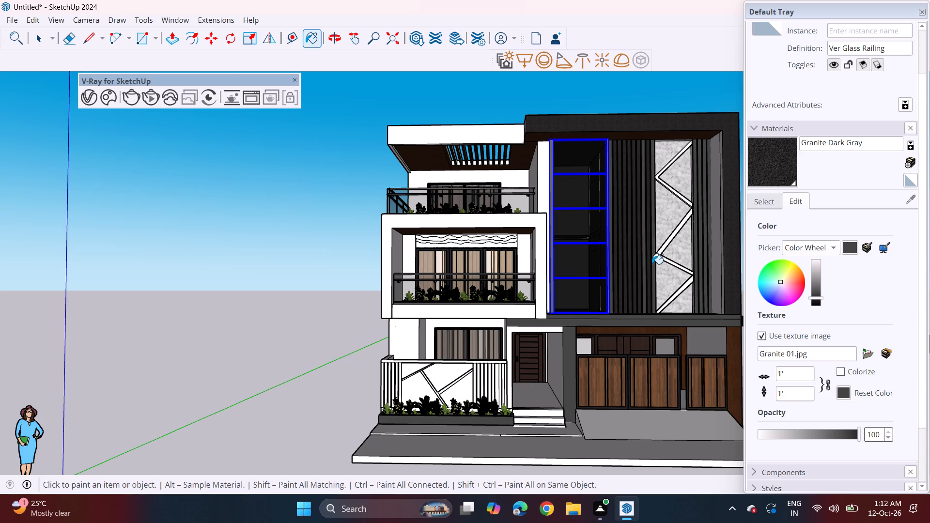
pyautogui.click(652, 263)
pyautogui.click(655, 263)
pyautogui.click(641, 269)
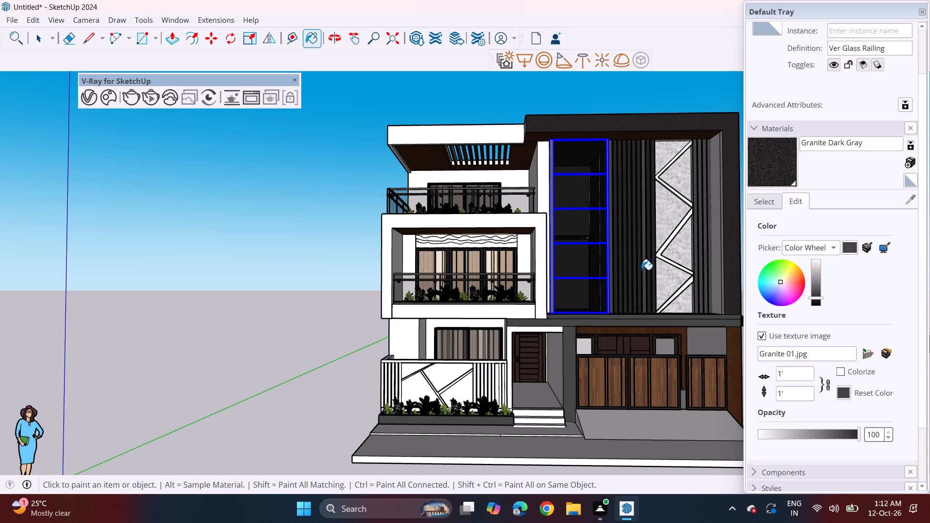
pyautogui.click(646, 272)
# Paint the narrow slats between the marble panel and the frame, plus the frame's inner side face, with Granite Dark Gray.
pyautogui.click(694, 261)
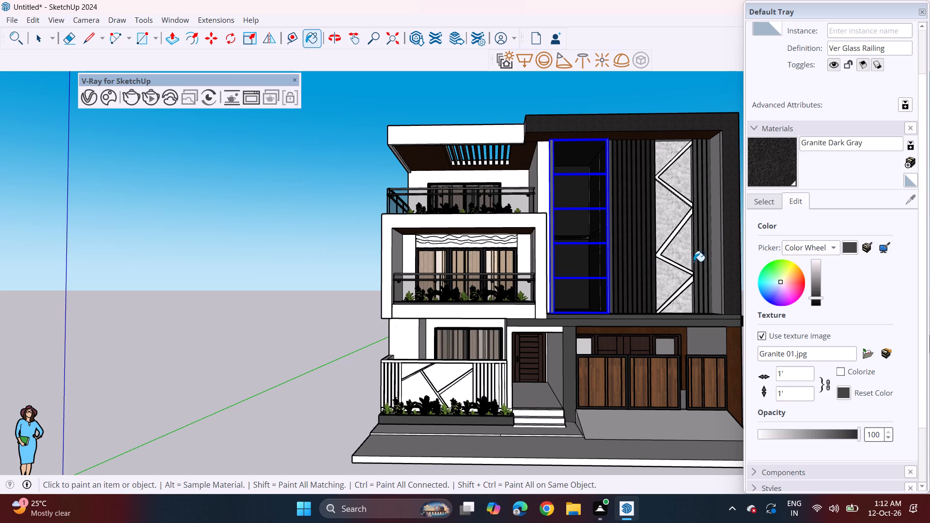
pyautogui.click(696, 261)
pyautogui.click(701, 259)
pyautogui.click(705, 259)
pyautogui.click(710, 257)
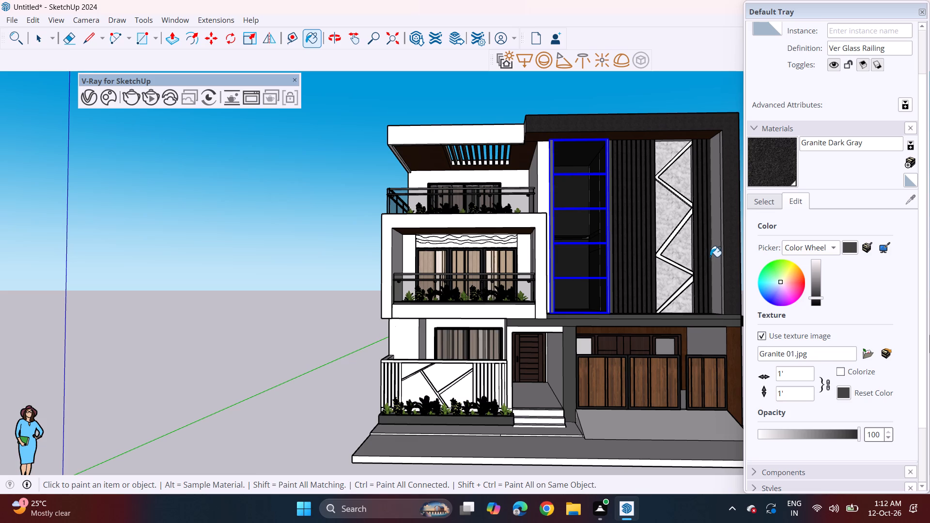
pyautogui.click(713, 257)
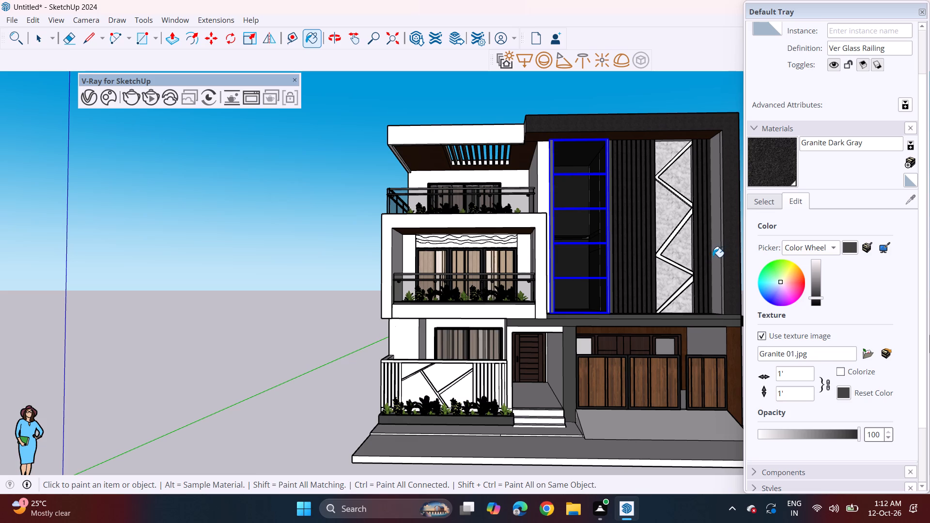
pyautogui.click(722, 261)
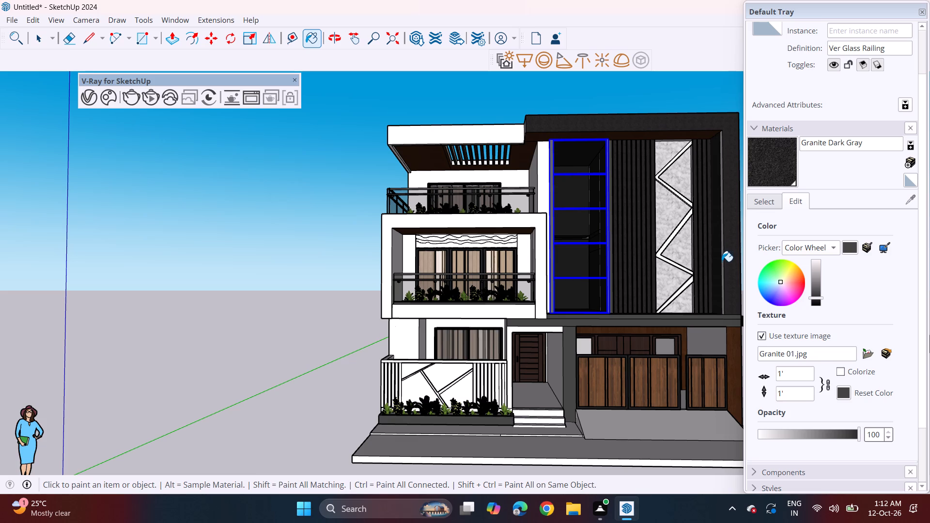
pyautogui.click(722, 261)
pyautogui.click(723, 267)
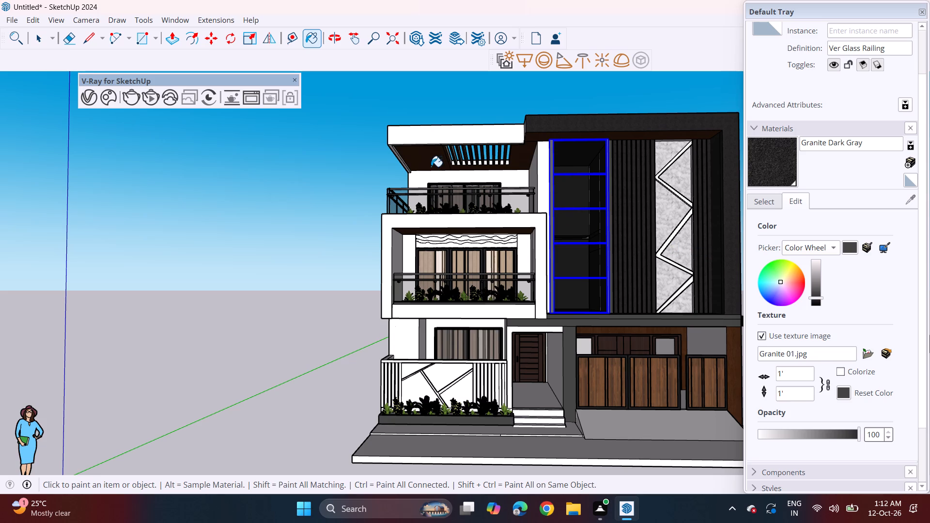
# Draw a vertical line across the front fascia of the white top-floor roof slab, near the start of the pergola slats.
pyautogui.click(88, 45)
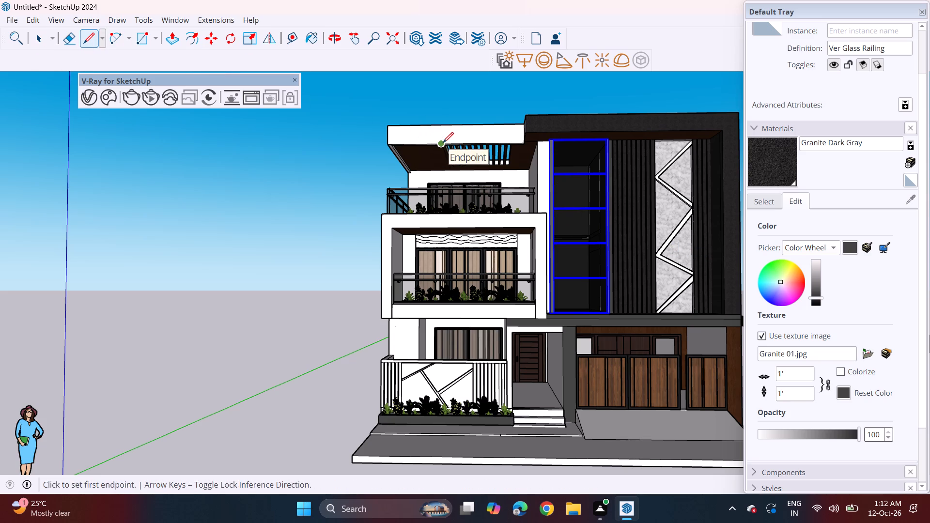
pyautogui.click(444, 143)
pyautogui.click(443, 122)
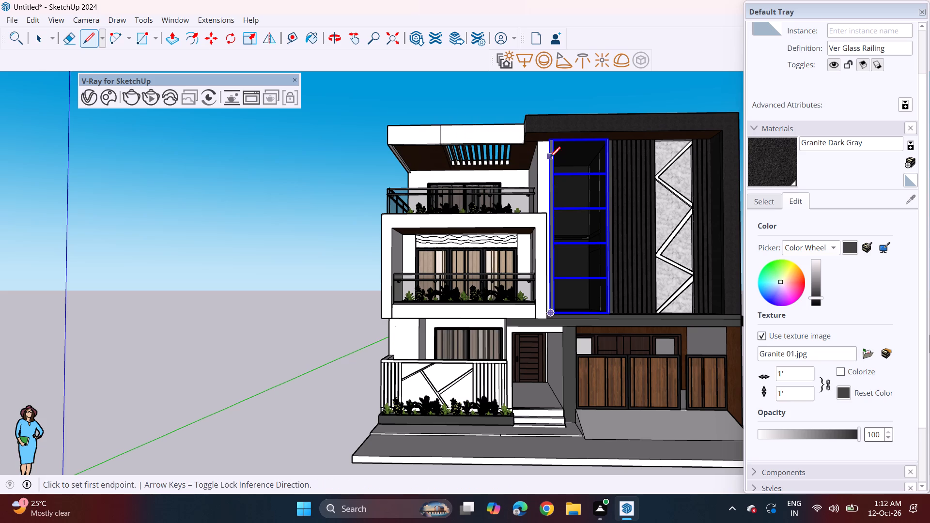
# Paint the top-floor roof slab's front fascia section in front of the pergola slats with Granite Dark Gray.
pyautogui.click(765, 156)
pyautogui.click(472, 131)
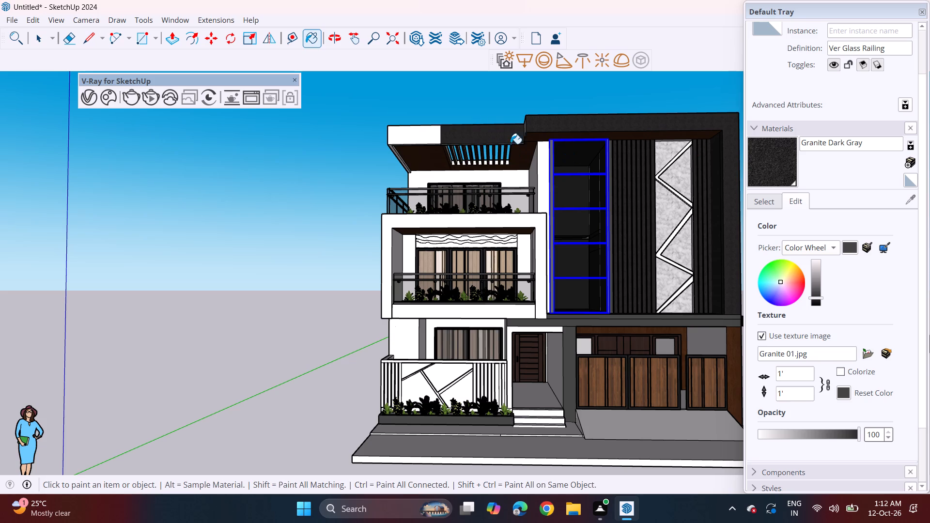
pyautogui.moveTo(508, 139); pyautogui.dragTo(608, 157, button='middle')
pyautogui.click(540, 132)
# Paint the roof slab's remaining white fascia section and its narrow side edge with Color M06 from the Colors collection.
pyautogui.moveTo(544, 154); pyautogui.dragTo(471, 121, button='middle')
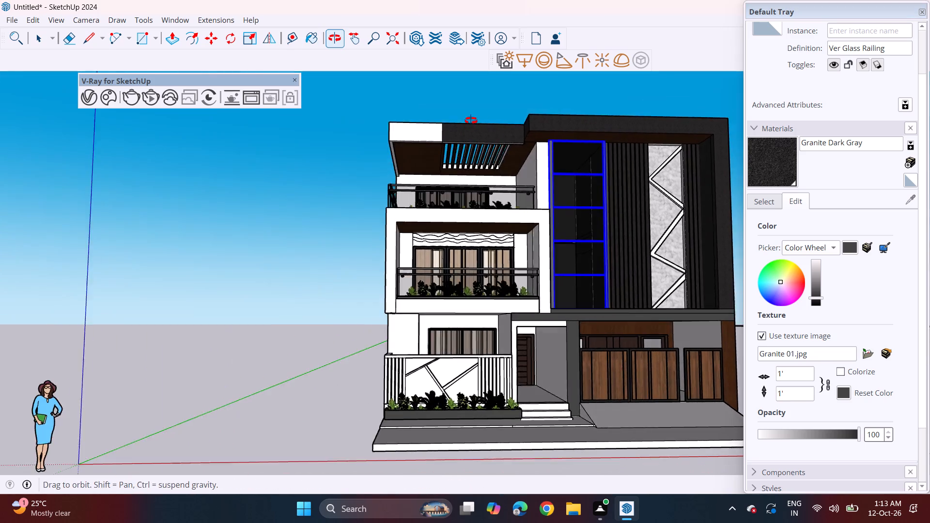
pyautogui.moveTo(471, 121); pyautogui.dragTo(446, 99, button='middle')
pyautogui.scroll(1, 448, 131)
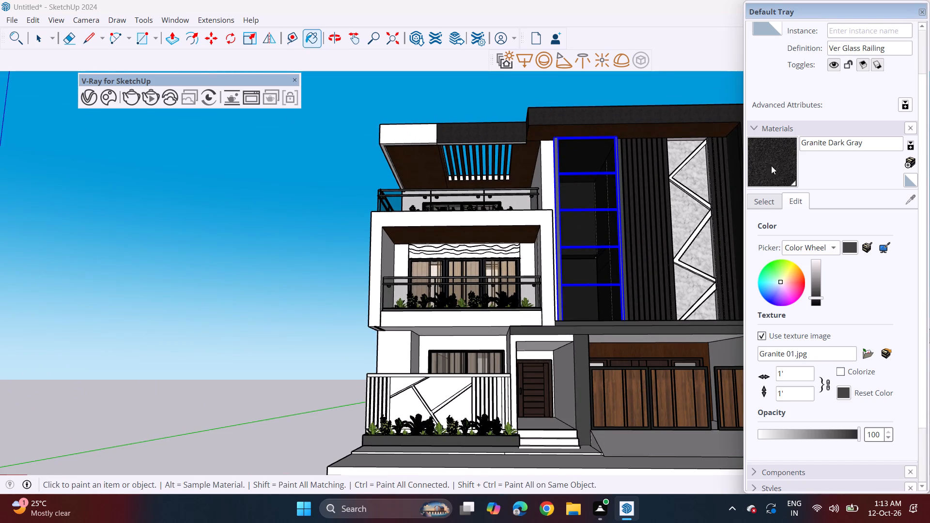
pyautogui.click(769, 193)
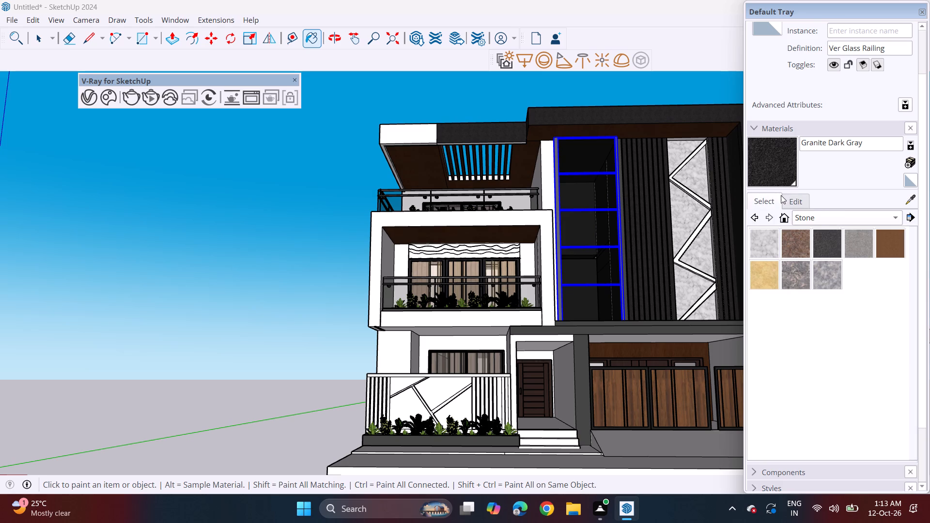
pyautogui.click(804, 219)
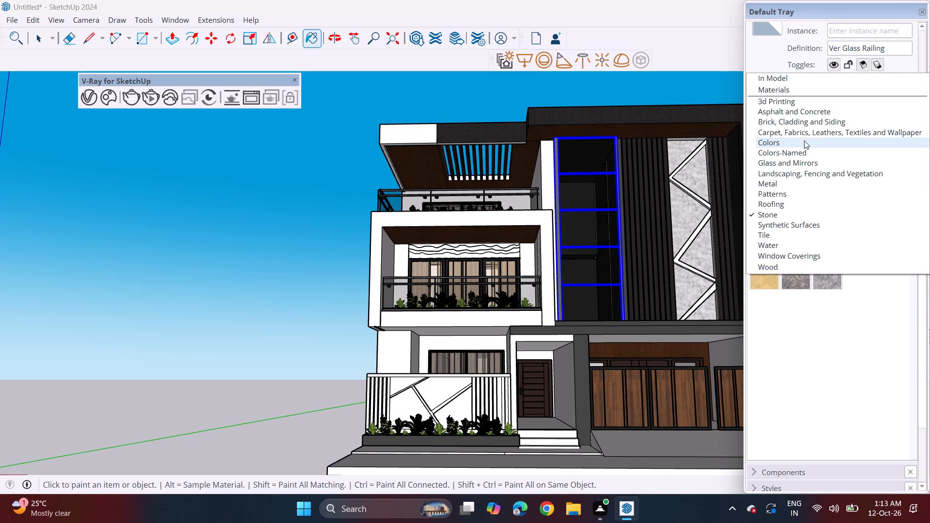
pyautogui.click(804, 141)
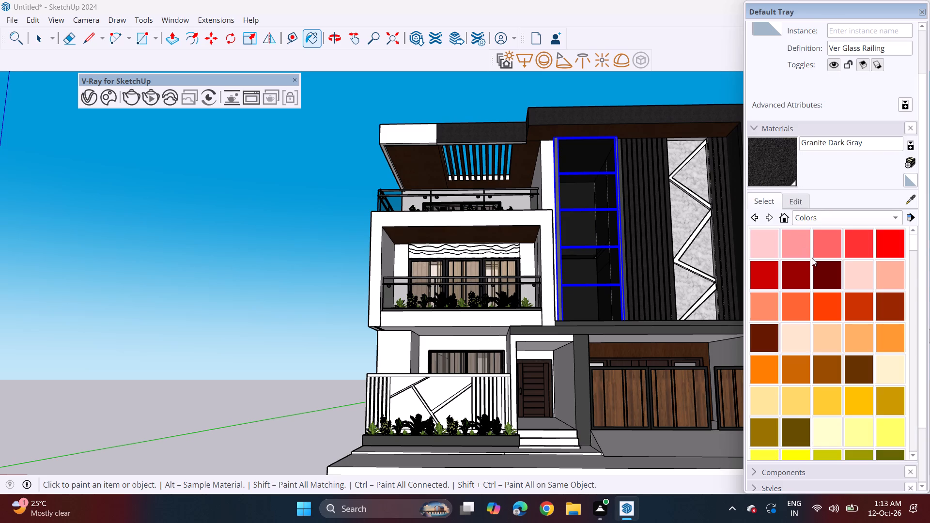
pyautogui.scroll(-17, 812, 260)
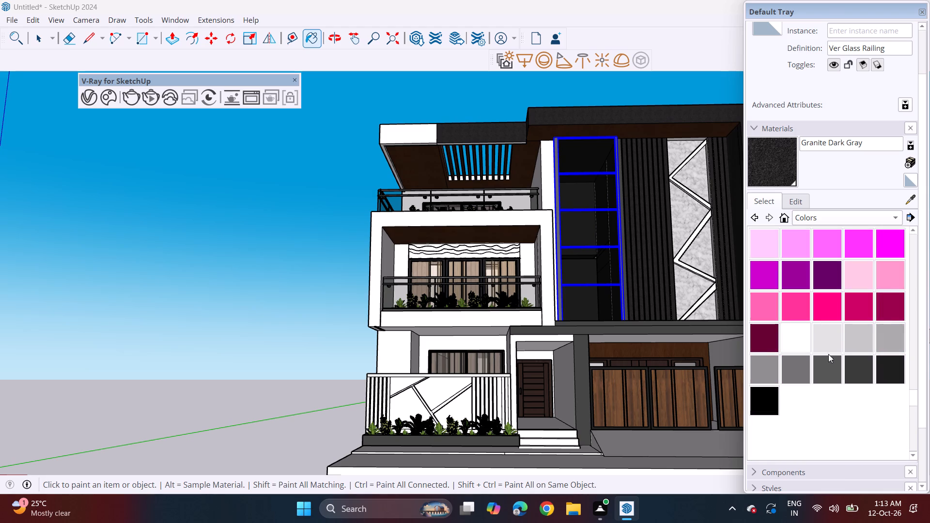
pyautogui.click(832, 369)
pyautogui.click(412, 138)
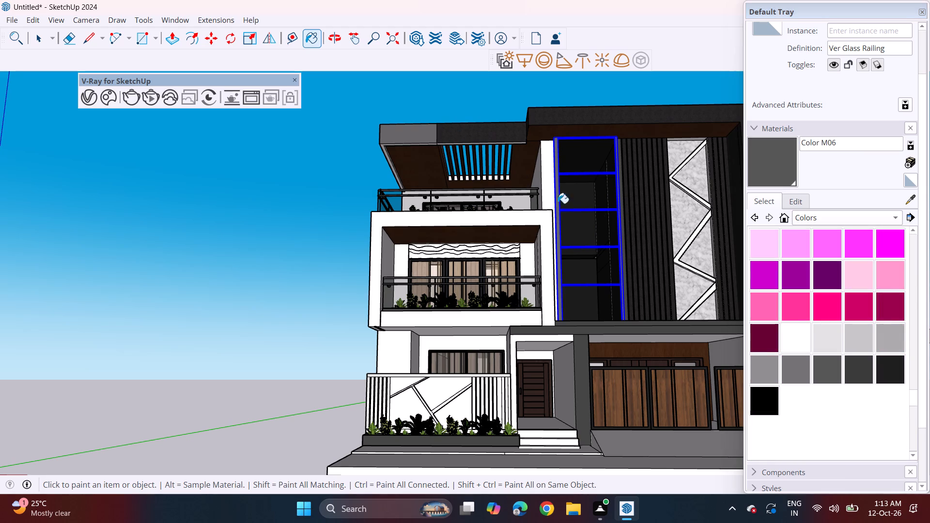
pyautogui.click(385, 149)
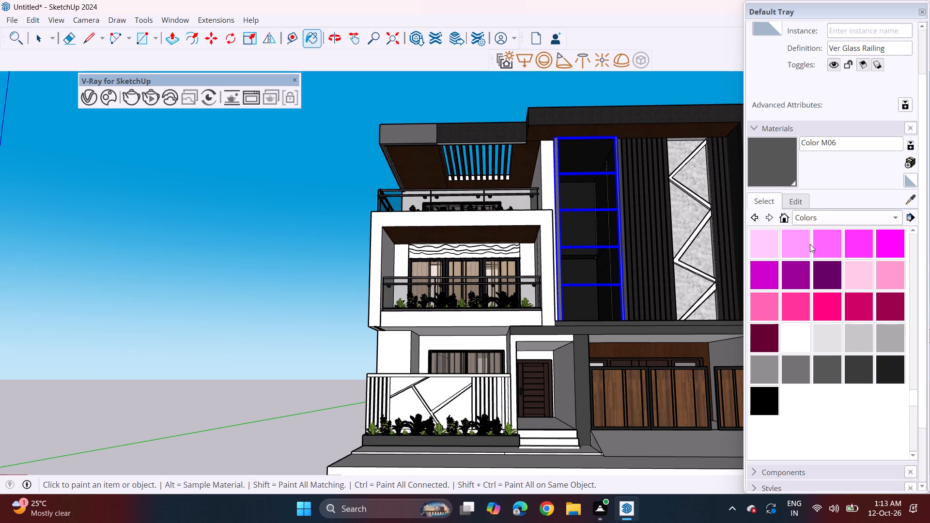
# Paint the ground-floor wall around the front window with the original Granite Dark Gray from the Stone collection.
pyautogui.click(809, 220)
pyautogui.click(783, 285)
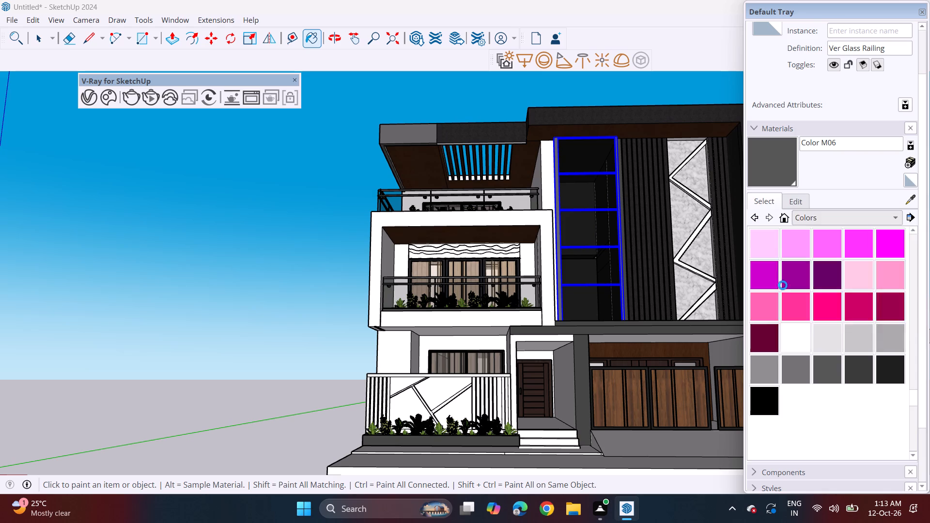
pyautogui.click(824, 249)
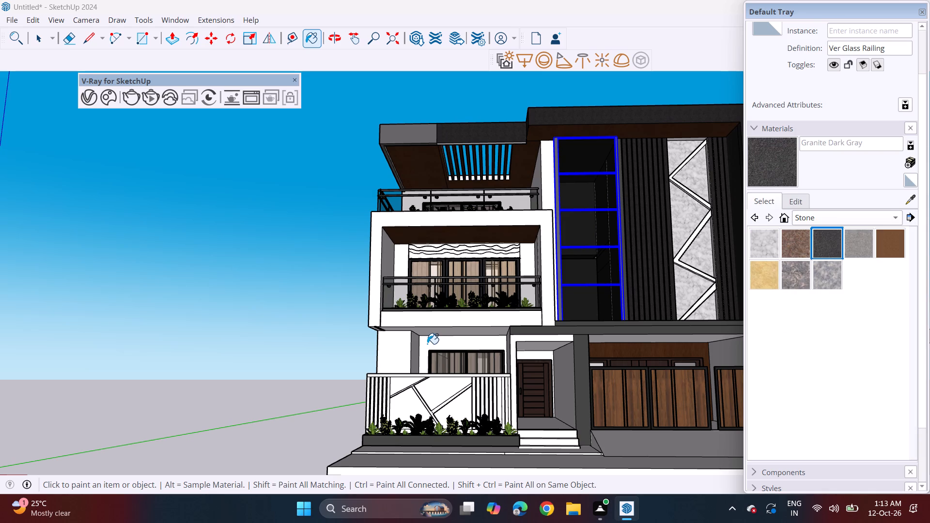
pyautogui.click(427, 343)
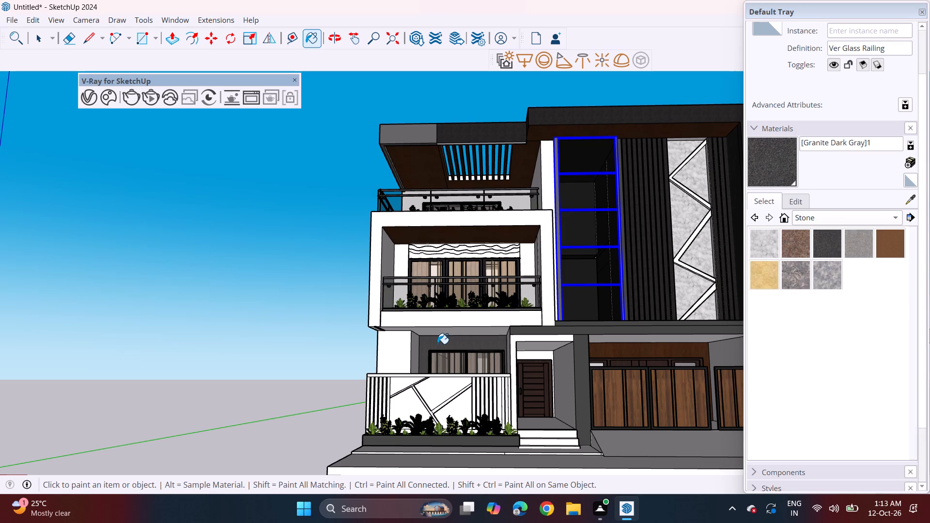
# Paint the front and inner side faces of the ground-floor pillar beside the window with Wood Floor Dark.
pyautogui.click(822, 215)
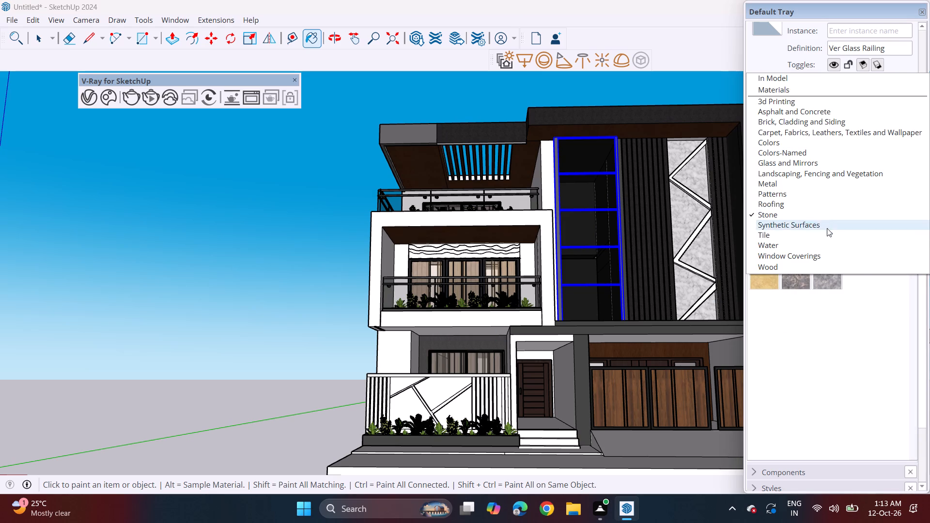
pyautogui.doubleClick(797, 263)
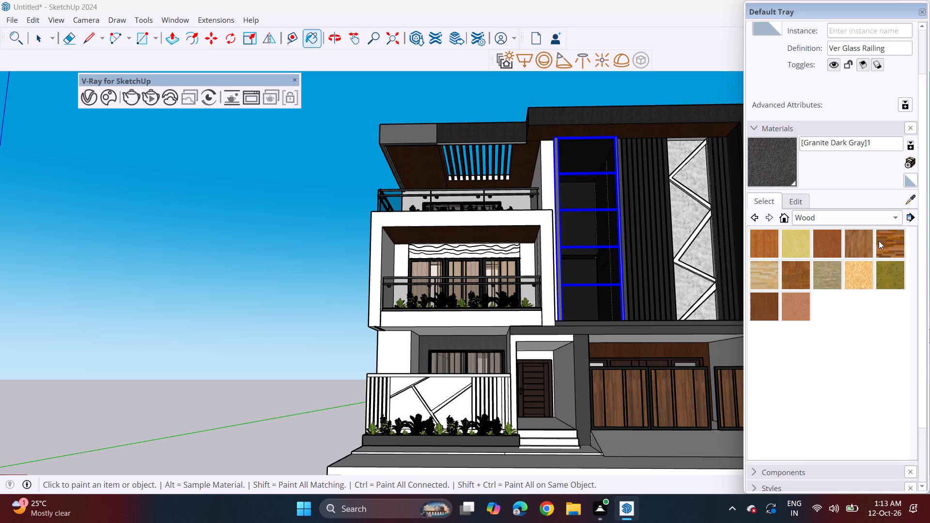
pyautogui.click(883, 240)
pyautogui.click(407, 354)
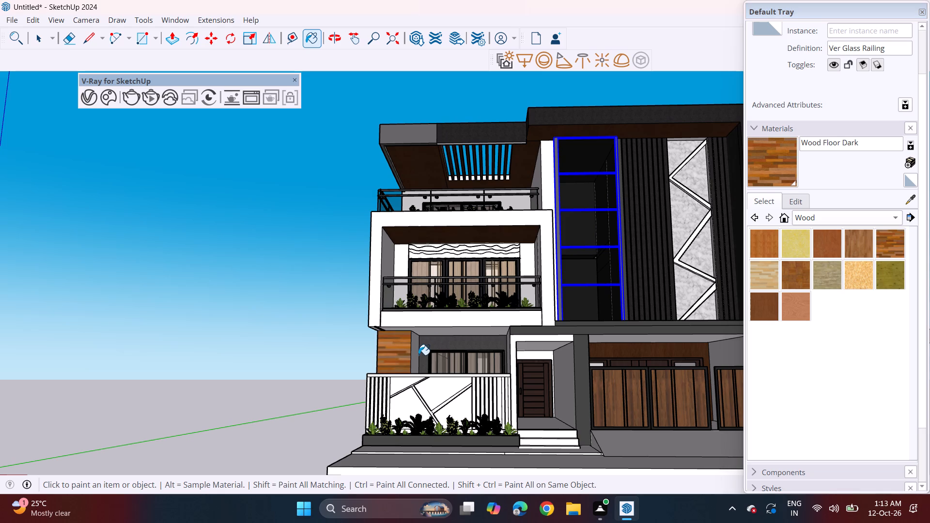
pyautogui.click(415, 354)
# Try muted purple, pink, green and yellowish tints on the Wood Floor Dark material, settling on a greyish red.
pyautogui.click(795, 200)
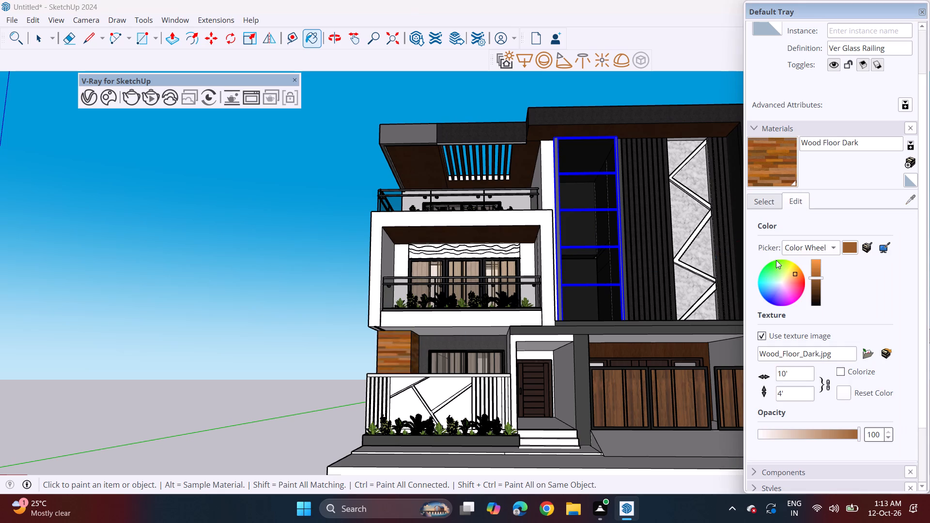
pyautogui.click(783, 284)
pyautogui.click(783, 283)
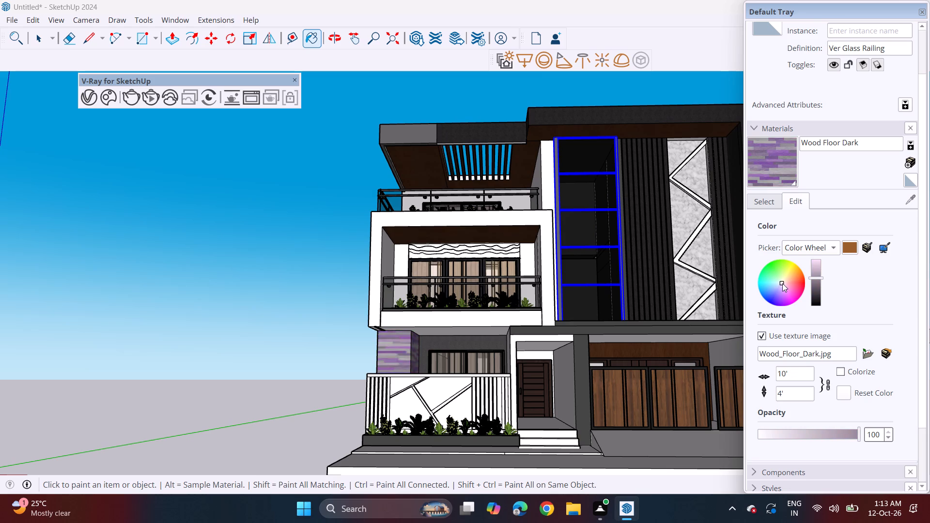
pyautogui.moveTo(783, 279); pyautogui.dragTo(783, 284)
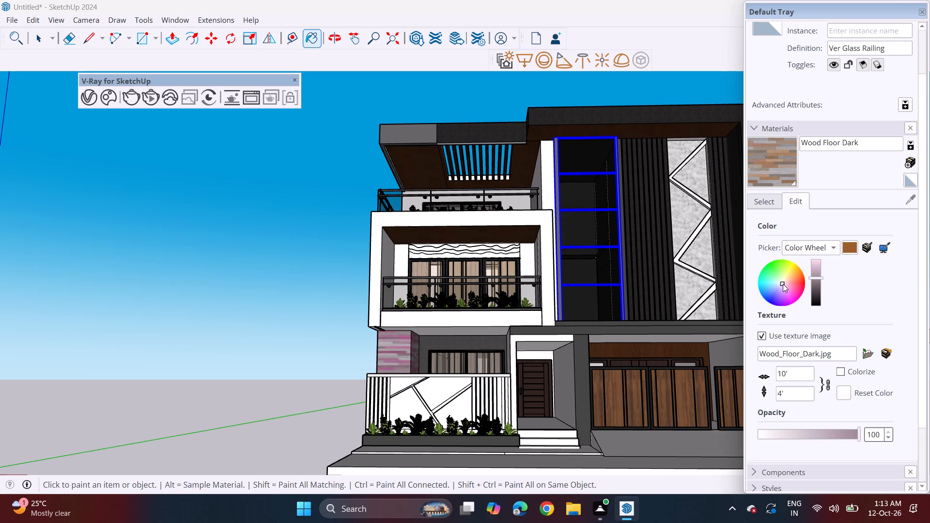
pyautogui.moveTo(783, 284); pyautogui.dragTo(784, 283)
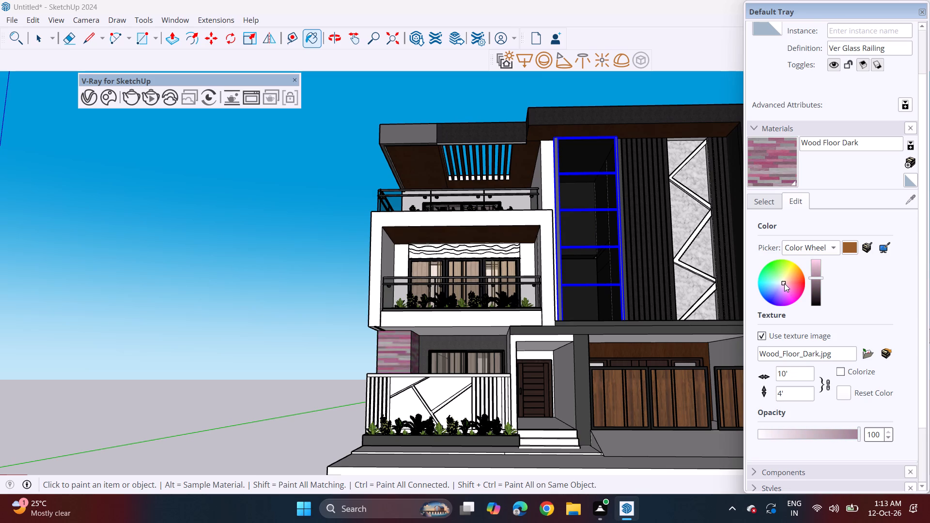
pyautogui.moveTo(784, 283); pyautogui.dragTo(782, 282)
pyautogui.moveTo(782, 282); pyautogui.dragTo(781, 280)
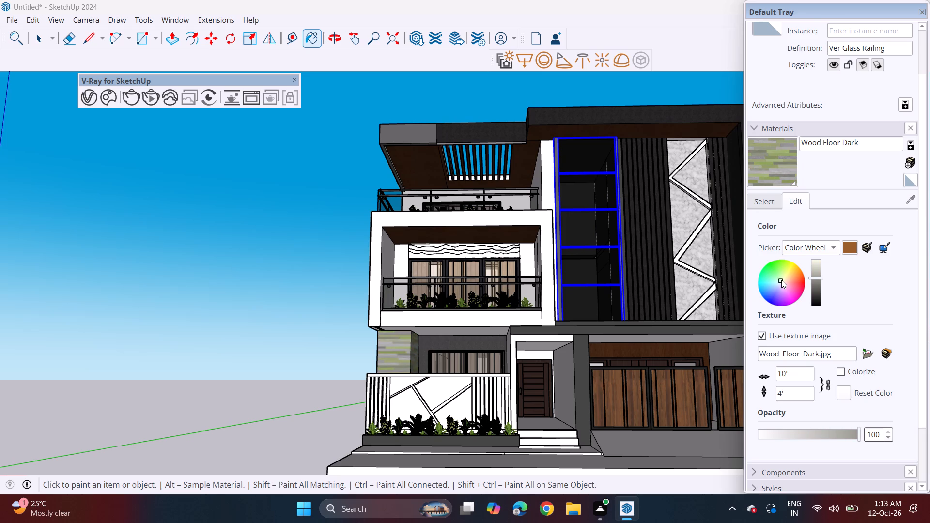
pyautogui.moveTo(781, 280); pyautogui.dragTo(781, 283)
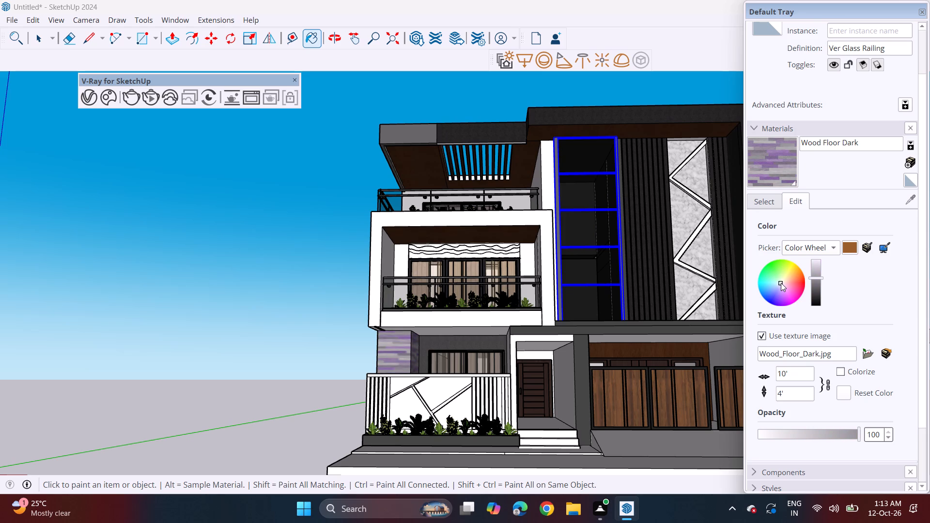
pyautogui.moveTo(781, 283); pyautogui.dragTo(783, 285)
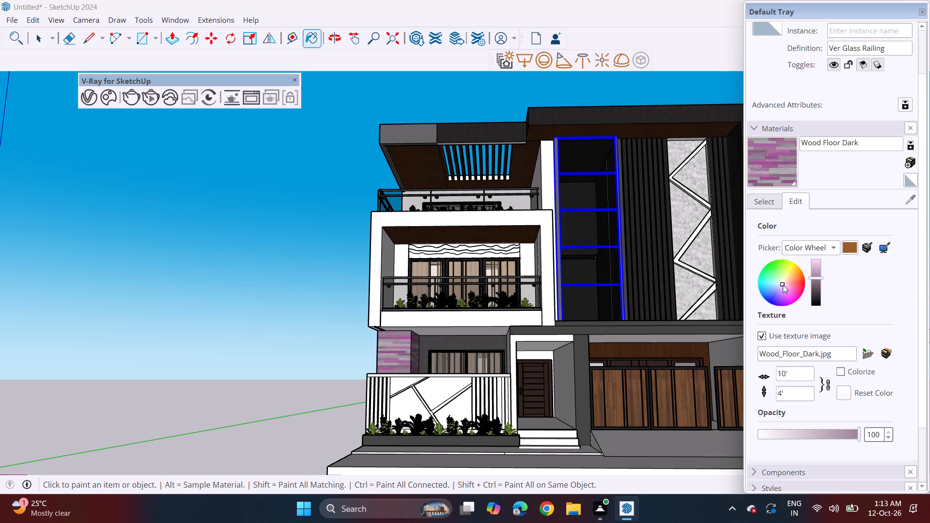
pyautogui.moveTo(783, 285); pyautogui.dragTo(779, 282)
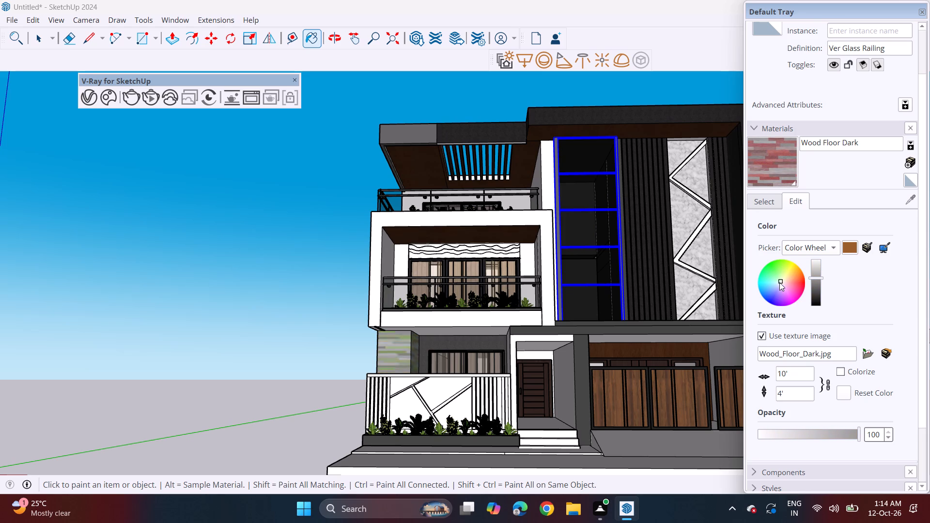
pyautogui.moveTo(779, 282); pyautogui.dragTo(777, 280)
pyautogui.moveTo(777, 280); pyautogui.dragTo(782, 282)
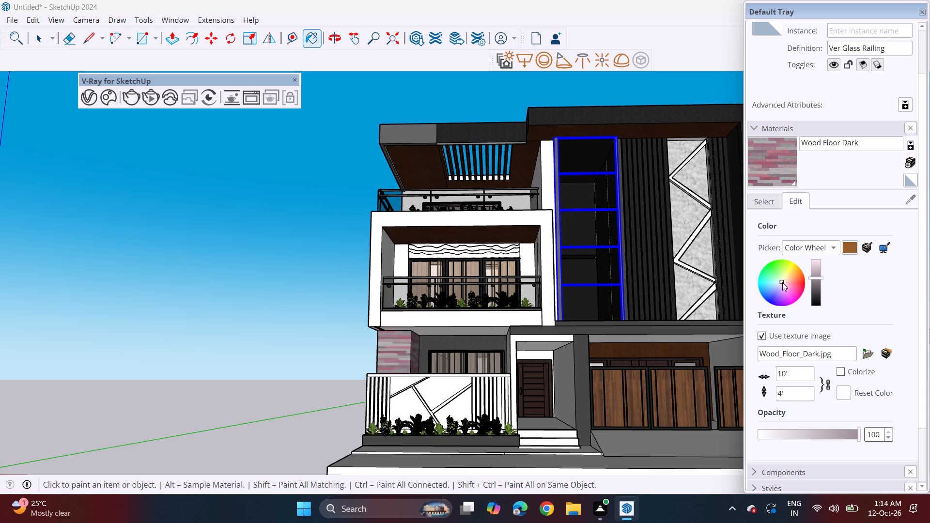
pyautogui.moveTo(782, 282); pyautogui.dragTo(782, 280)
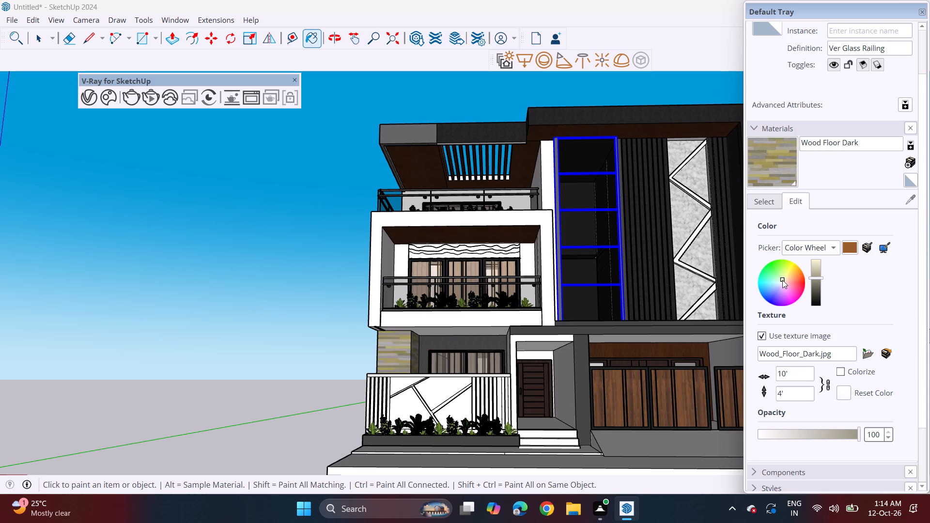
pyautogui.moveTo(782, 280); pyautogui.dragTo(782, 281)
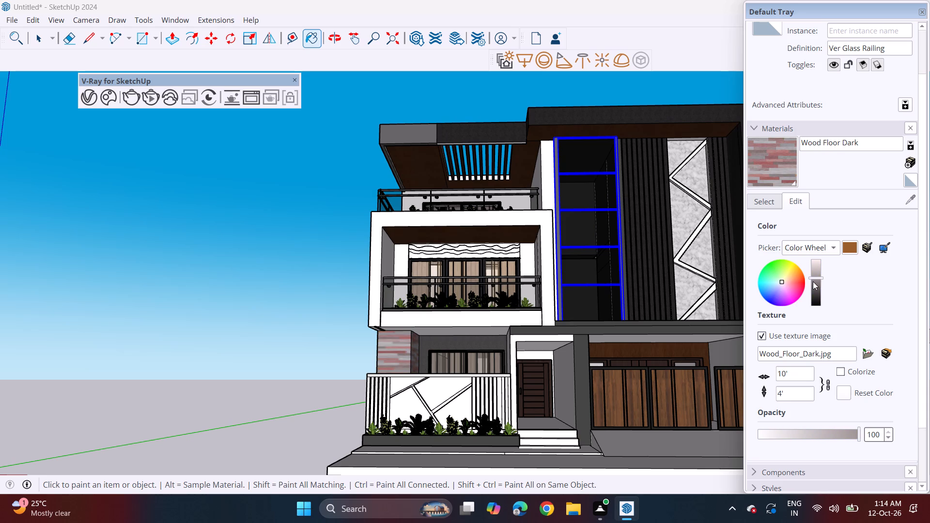
# Darken the Wood Floor Dark material's colour, keeping a muted reddish tint.
pyautogui.click(813, 281)
pyautogui.click(816, 286)
pyautogui.click(816, 288)
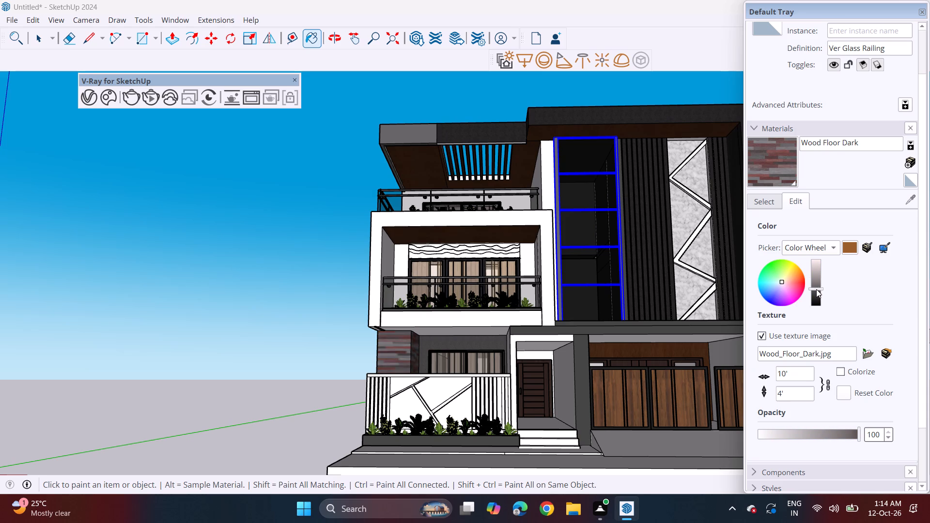
pyautogui.click(784, 282)
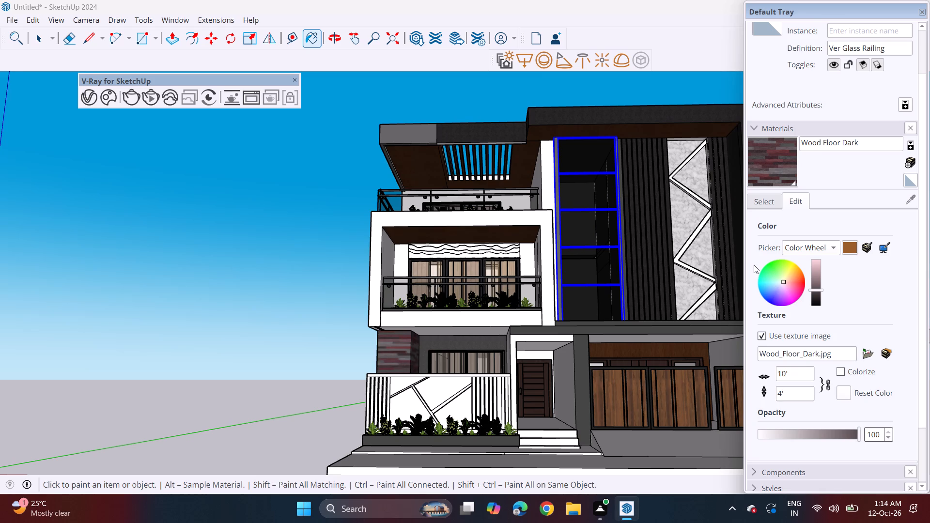
# Shift the Wood Floor Dark material's tint to a dark slate blue-grey.
pyautogui.keyDown('shift'); pyautogui.moveTo(841, 274); pyautogui.dragTo(718, 298, button='middle'); pyautogui.keyUp('shift')
pyautogui.keyDown('shift'); pyautogui.moveTo(660, 321); pyautogui.dragTo(509, 327, button='middle'); pyautogui.keyUp('shift')
pyautogui.moveTo(503, 326); pyautogui.dragTo(498, 354, button='middle')
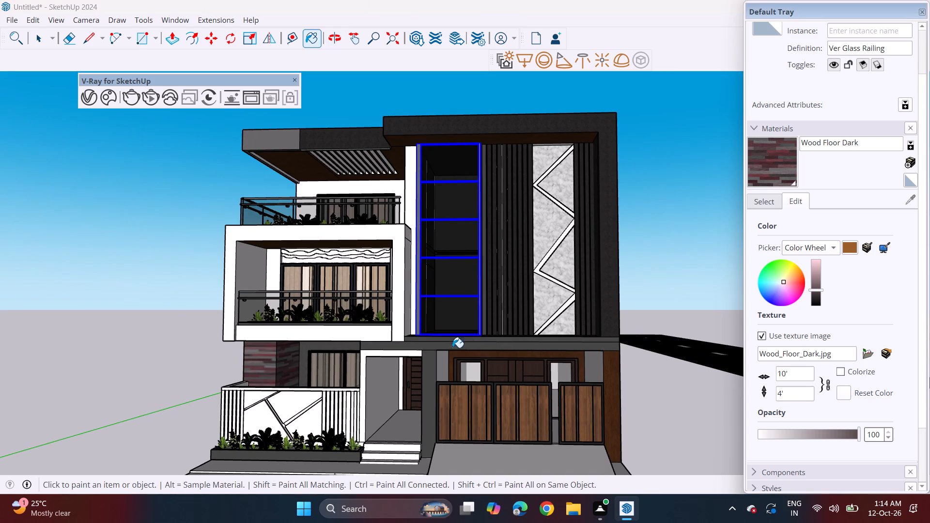
pyautogui.scroll(2, 819, 272)
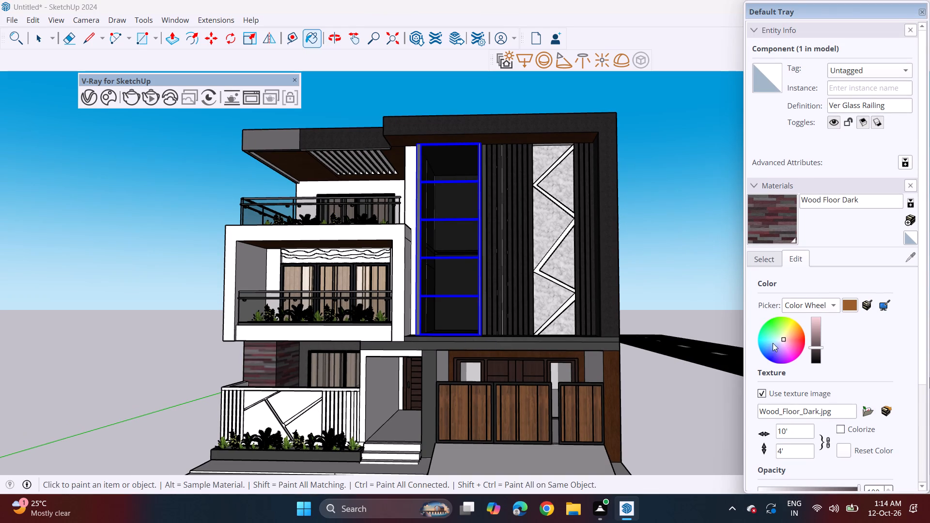
pyautogui.click(776, 343)
pyautogui.doubleClick(782, 340)
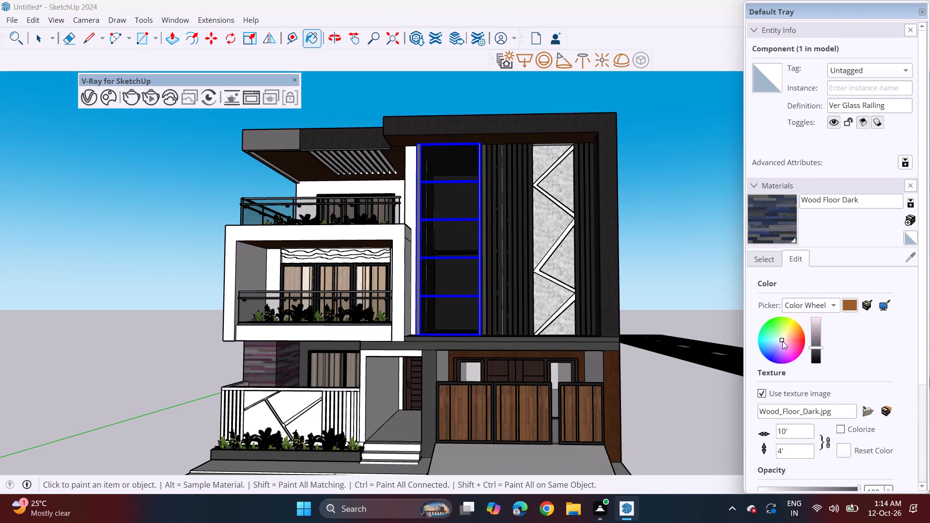
pyautogui.click(777, 345)
pyautogui.click(778, 341)
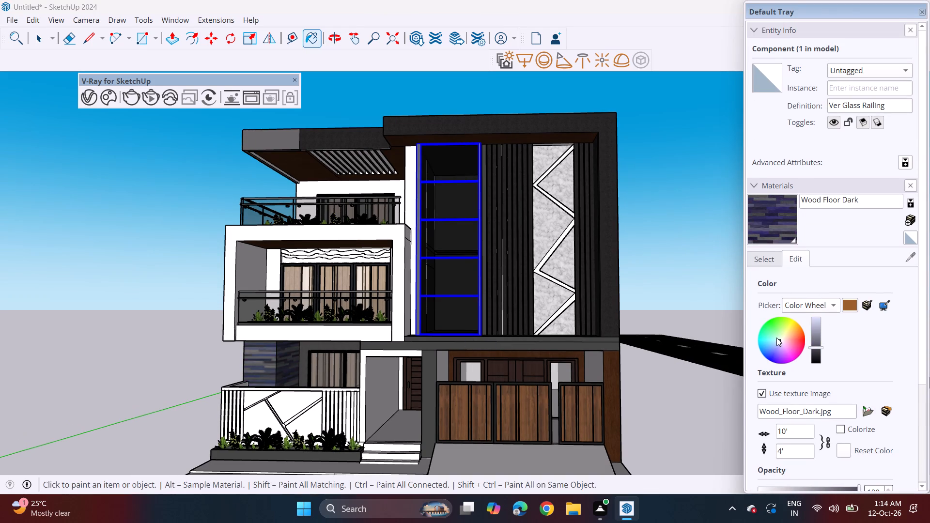
pyautogui.click(777, 337)
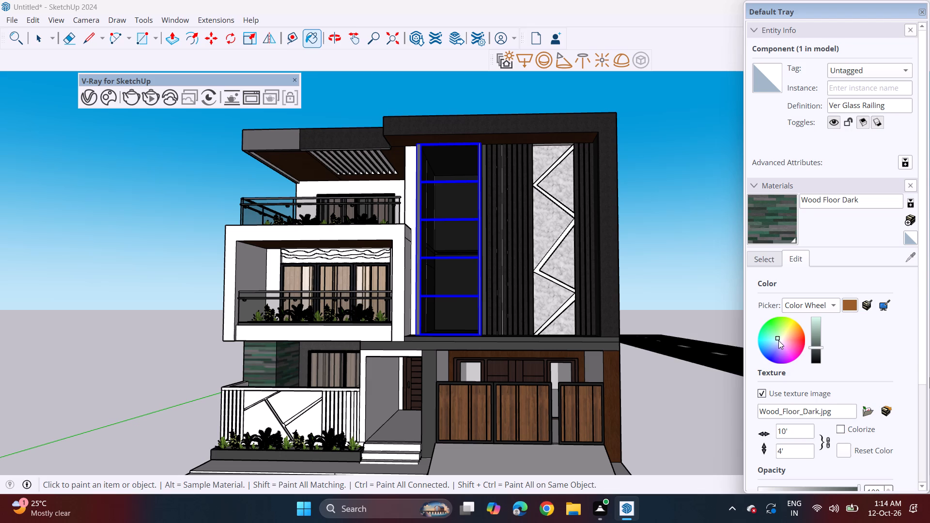
pyautogui.click(778, 340)
pyautogui.click(779, 341)
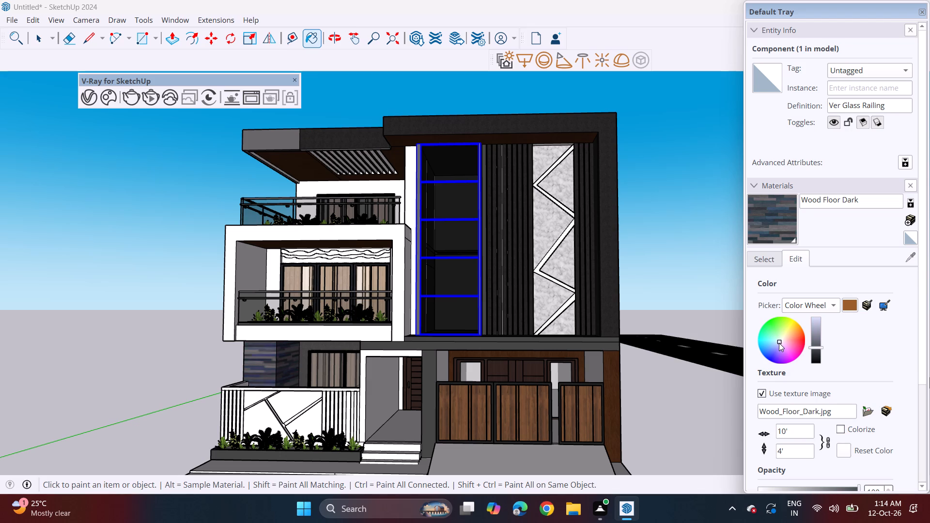
pyautogui.click(776, 342)
# Deselect the tall glass railing component in the dark recess.
pyautogui.moveTo(393, 408); pyautogui.dragTo(403, 384, button='middle')
pyautogui.press('space')
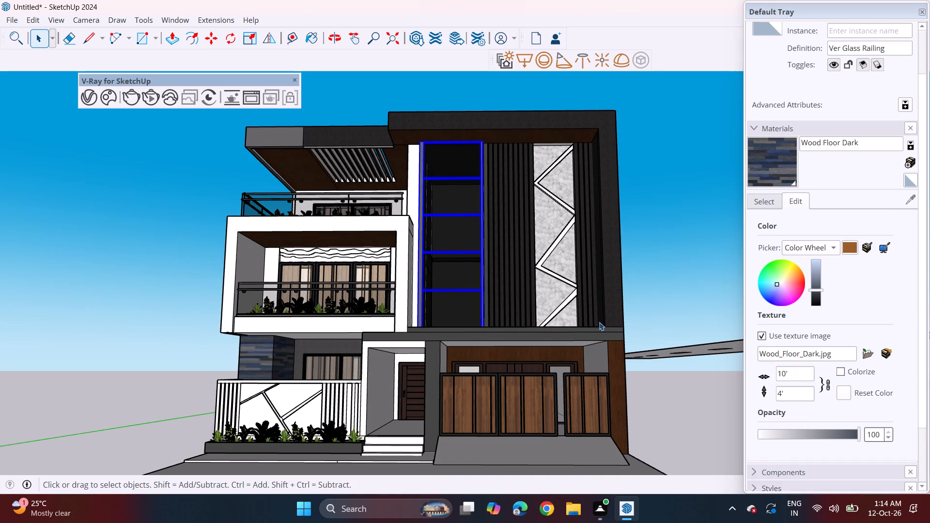
pyautogui.click(643, 313)
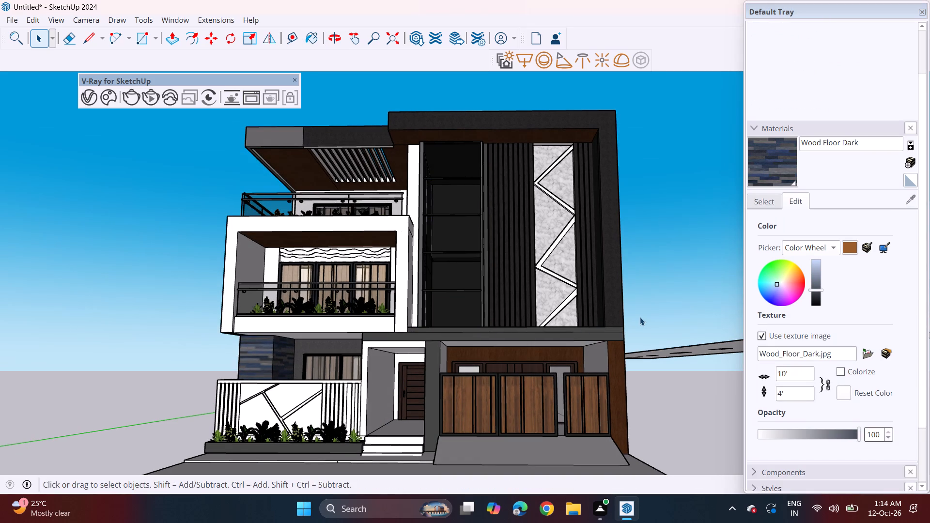
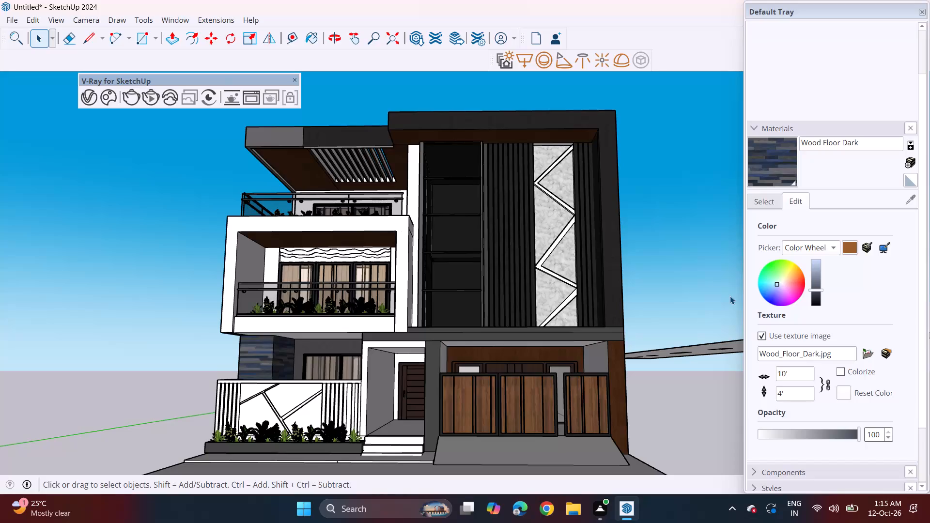
# Paint both visible faces of the ground-floor pillar below the balcony with Stone Marble from the Stone collection.
pyautogui.click(770, 206)
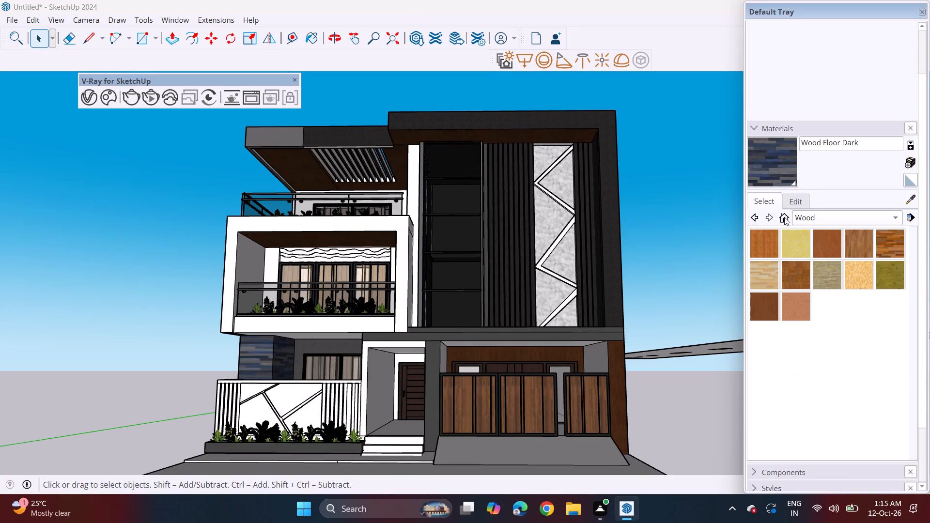
pyautogui.click(801, 216)
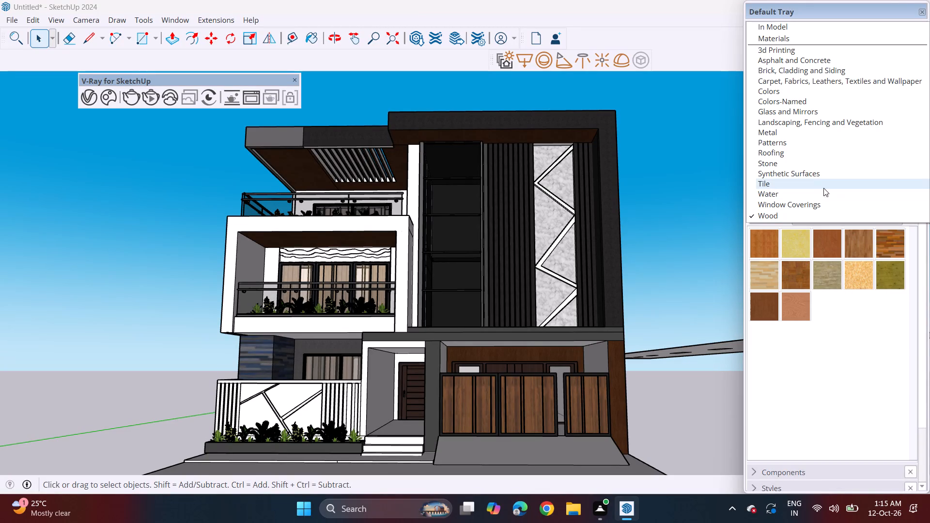
pyautogui.click(808, 160)
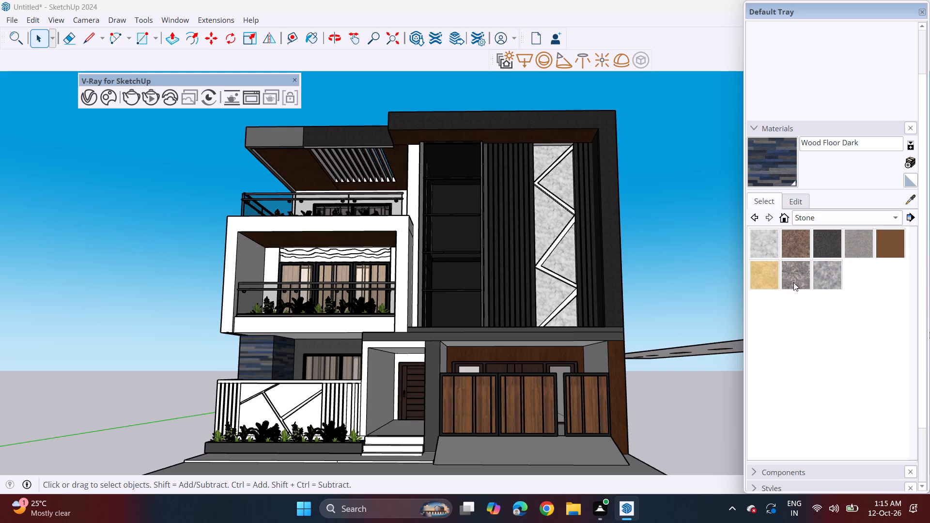
pyautogui.click(794, 282)
pyautogui.click(269, 362)
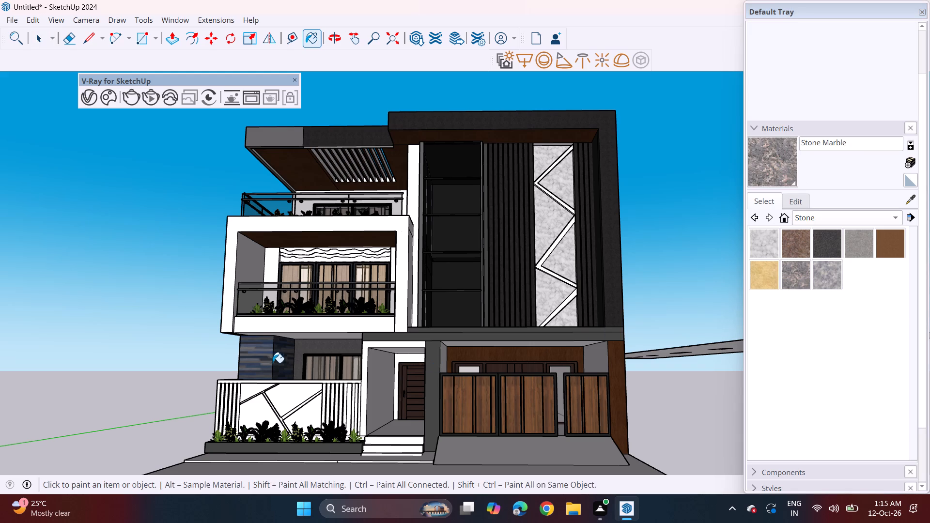
pyautogui.click(277, 361)
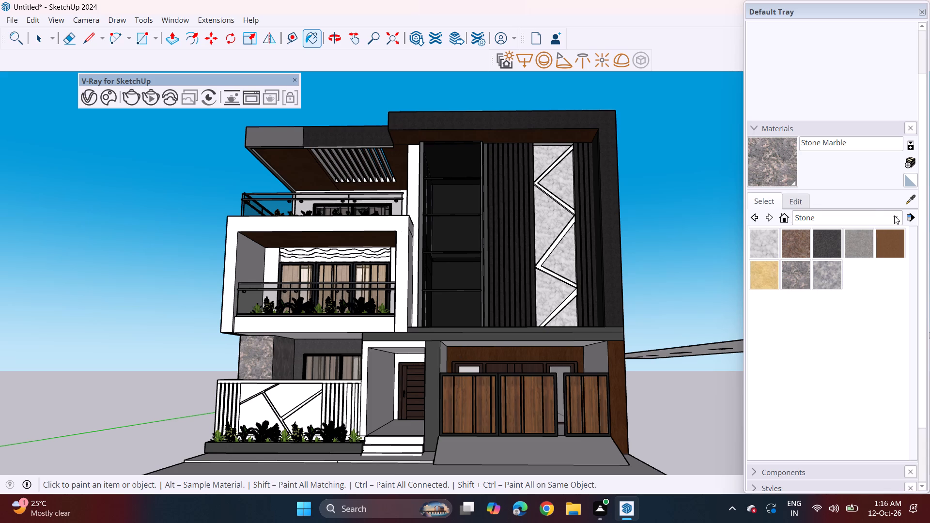
# Sample Granite Dark Gray from the slatted wall and paint the narrow vertical strip between the glazed recess and slats.
pyautogui.click(912, 203)
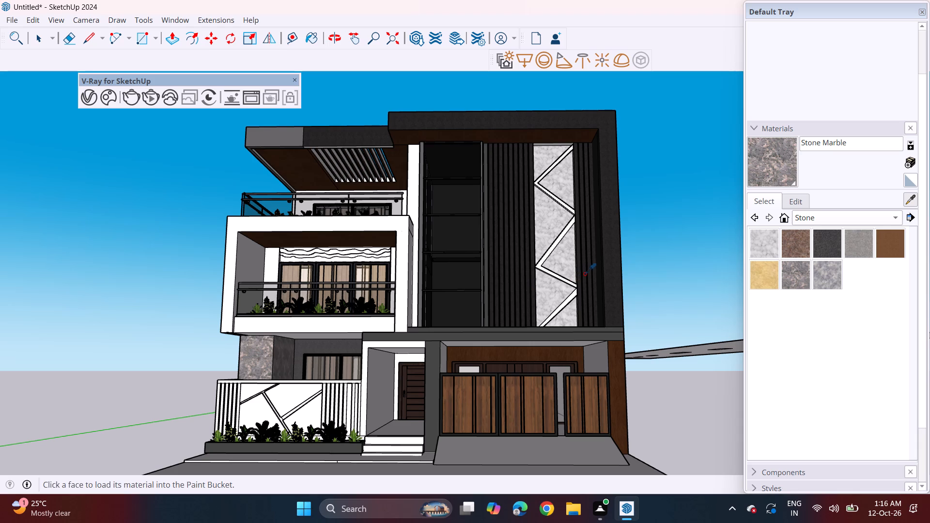
pyautogui.click(585, 274)
pyautogui.doubleClick(485, 291)
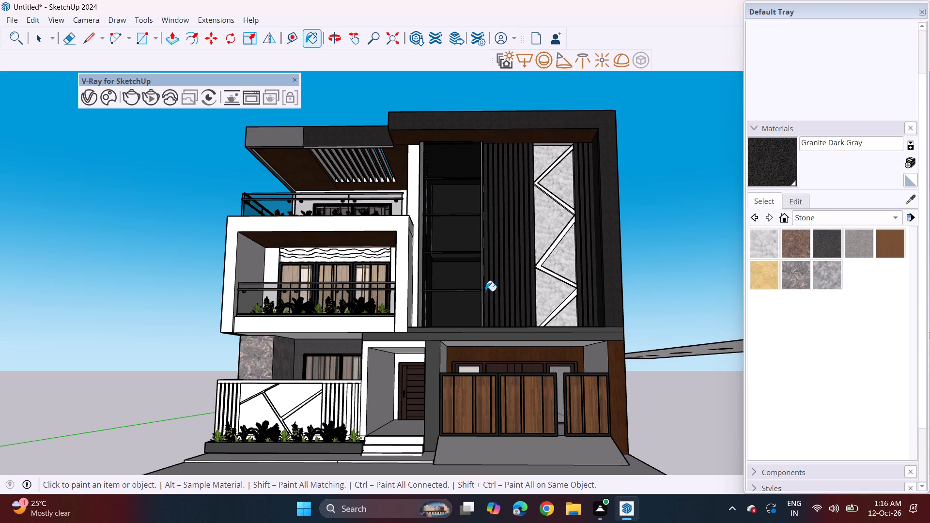
pyautogui.click(482, 296)
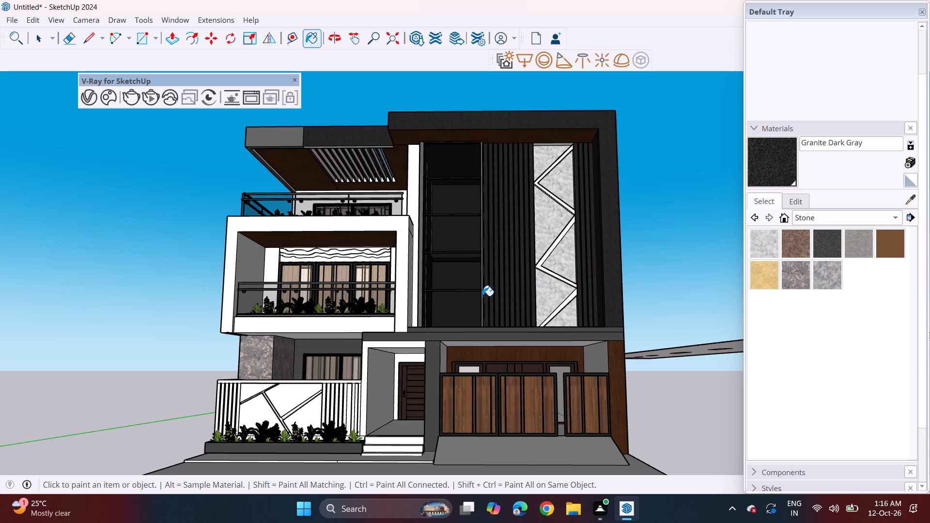
pyautogui.click(482, 294)
pyautogui.moveTo(482, 296); pyautogui.dragTo(484, 304)
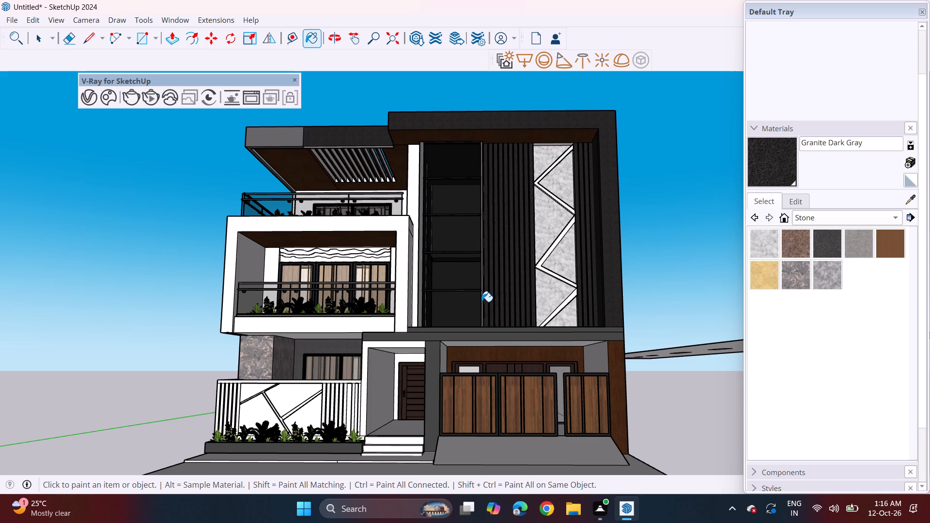
pyautogui.click(481, 300)
# Paint the projecting middle-floor balcony frame and the white walls flanking its window with Granite Light Gray.
pyautogui.click(854, 240)
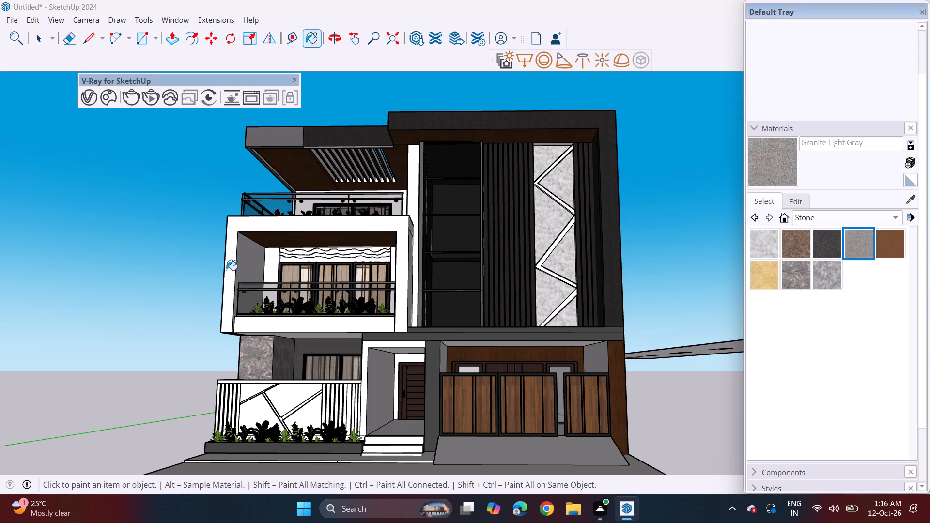
pyautogui.click(227, 269)
pyautogui.click(262, 320)
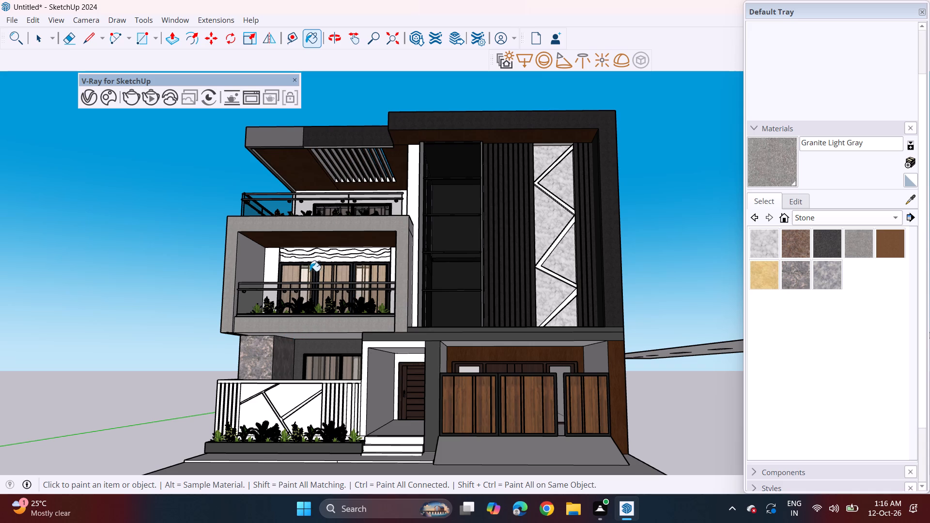
pyautogui.click(271, 261)
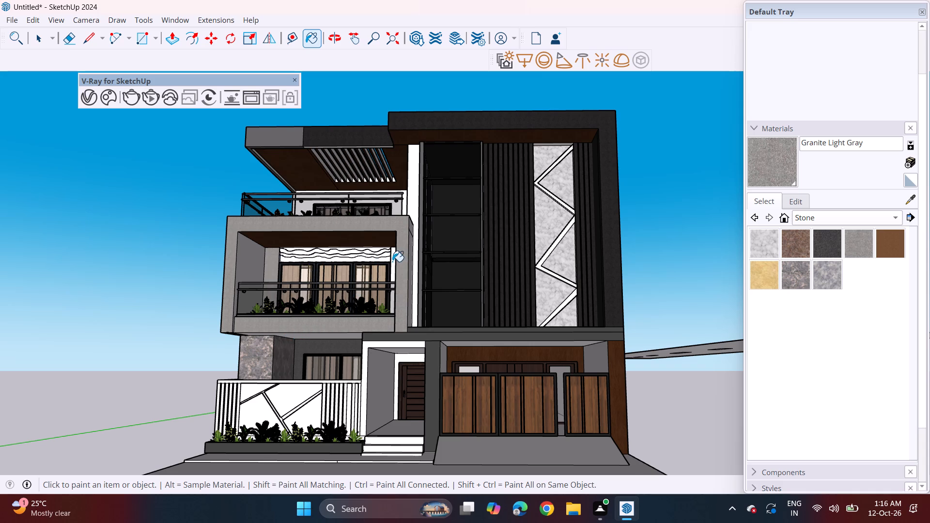
pyautogui.click(392, 261)
# Apply Granite Light Gray to the entrance surround, the walls around the door, the garage side walls and the wall above the ground-floor window.
pyautogui.click(367, 359)
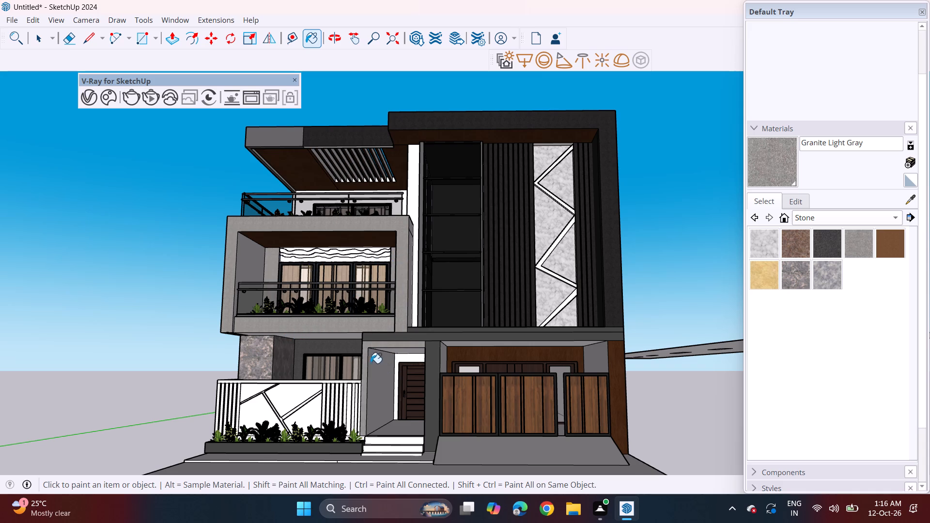
pyautogui.click(400, 357)
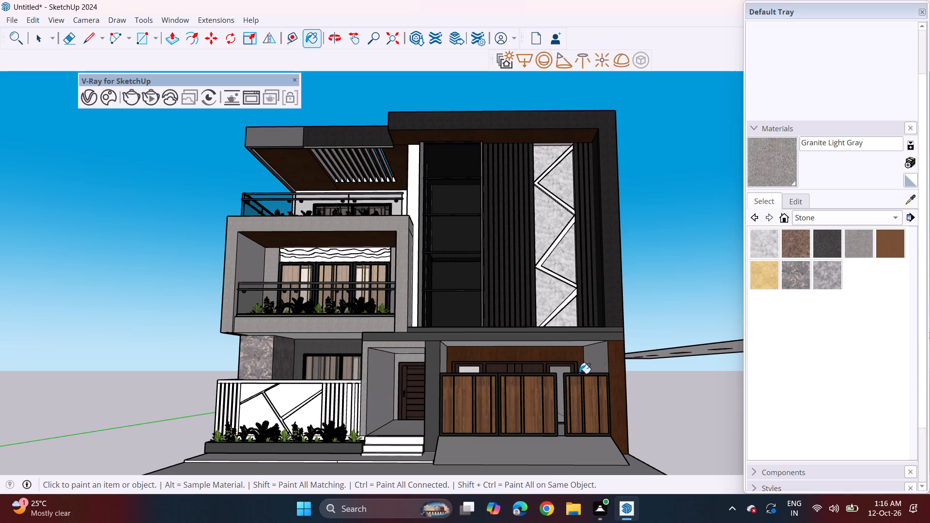
pyautogui.click(595, 363)
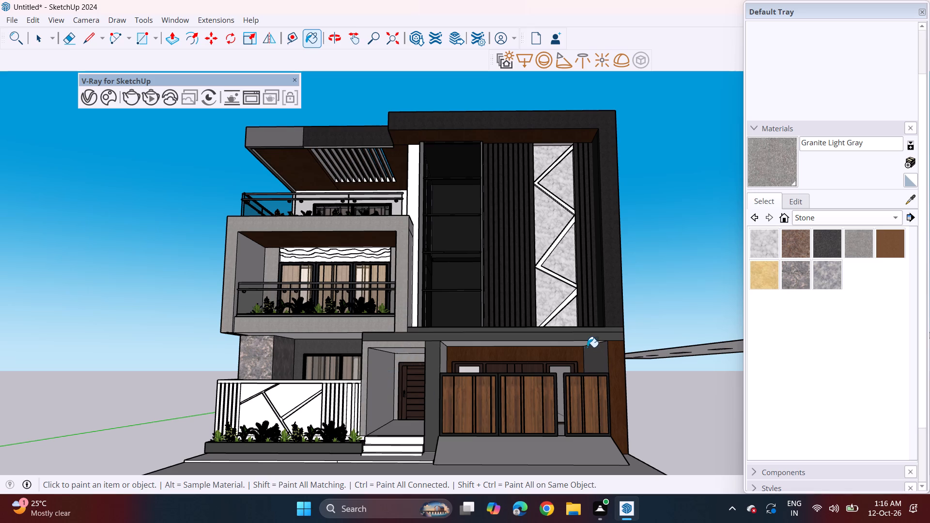
pyautogui.click(580, 345)
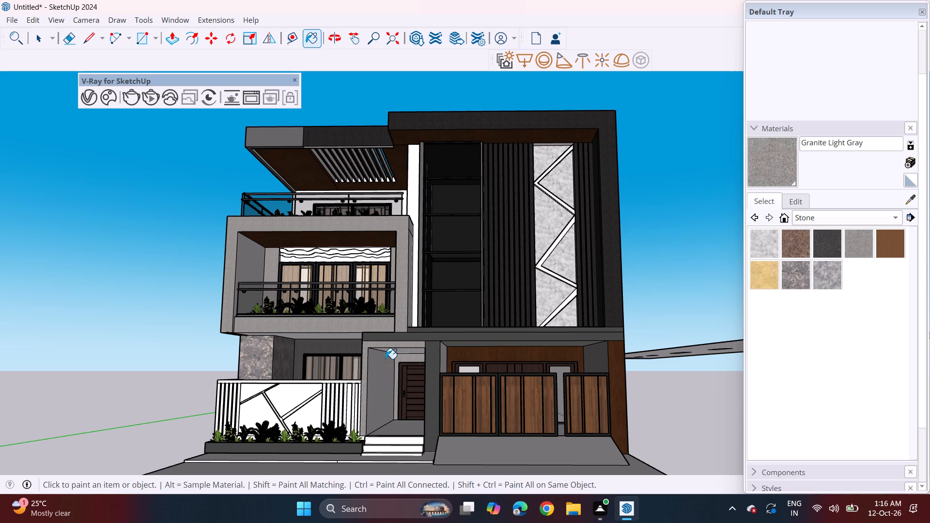
pyautogui.click(400, 359)
pyautogui.click(401, 351)
pyautogui.click(402, 345)
pyautogui.doubleClick(322, 335)
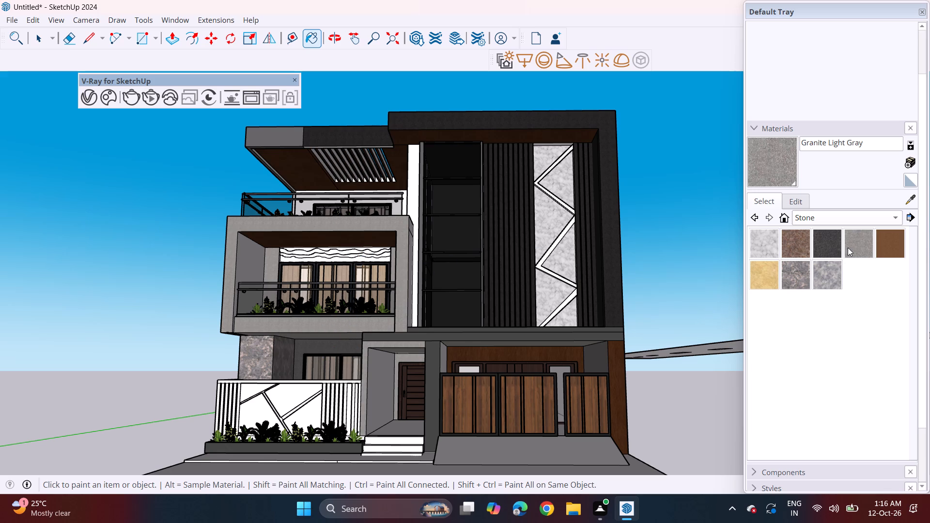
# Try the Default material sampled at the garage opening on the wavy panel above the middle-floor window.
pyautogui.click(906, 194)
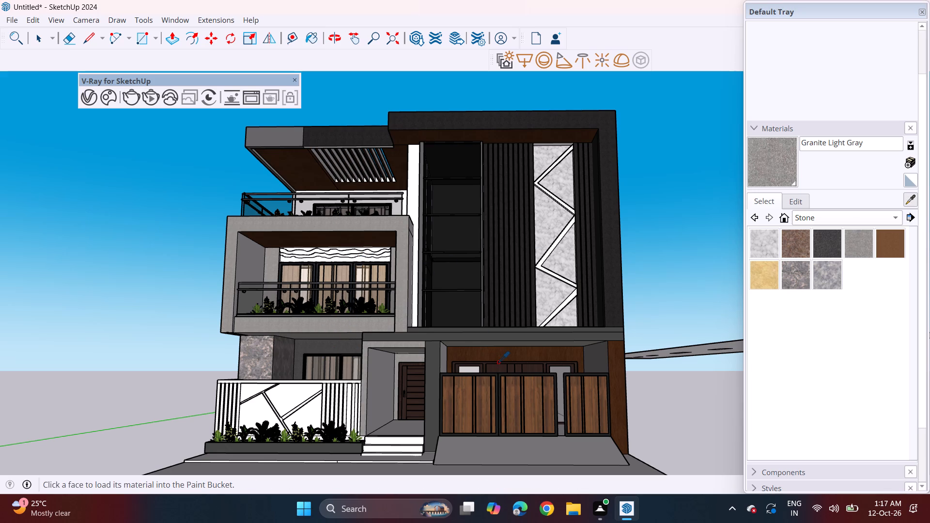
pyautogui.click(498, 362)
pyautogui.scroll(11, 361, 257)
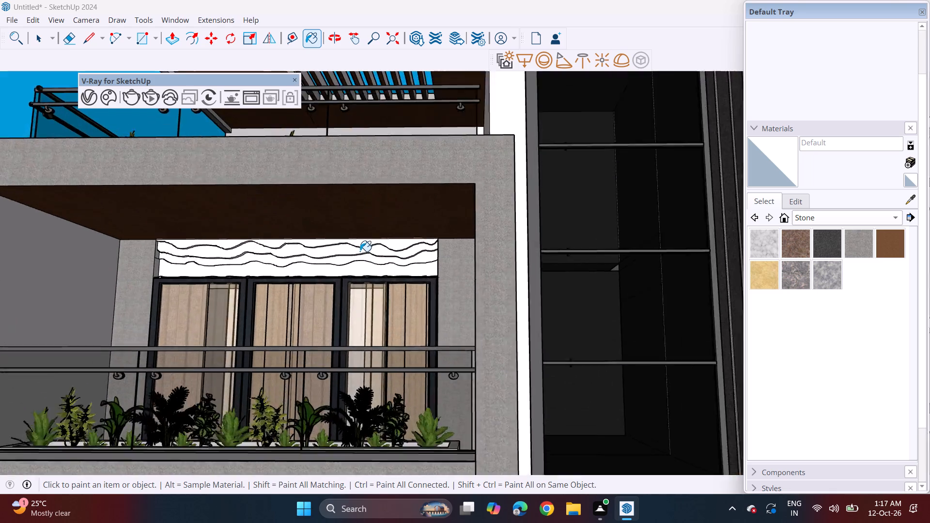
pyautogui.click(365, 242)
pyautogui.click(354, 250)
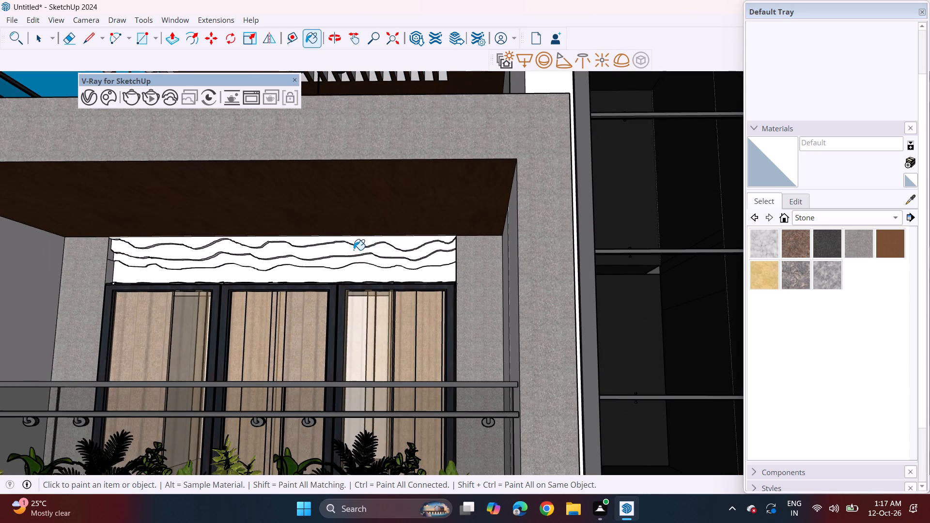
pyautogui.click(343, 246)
# Sample Wood Veneer 01 from the balcony ceiling and paint every band of the wavy panel above the middle-floor window.
pyautogui.click(908, 199)
pyautogui.click(441, 198)
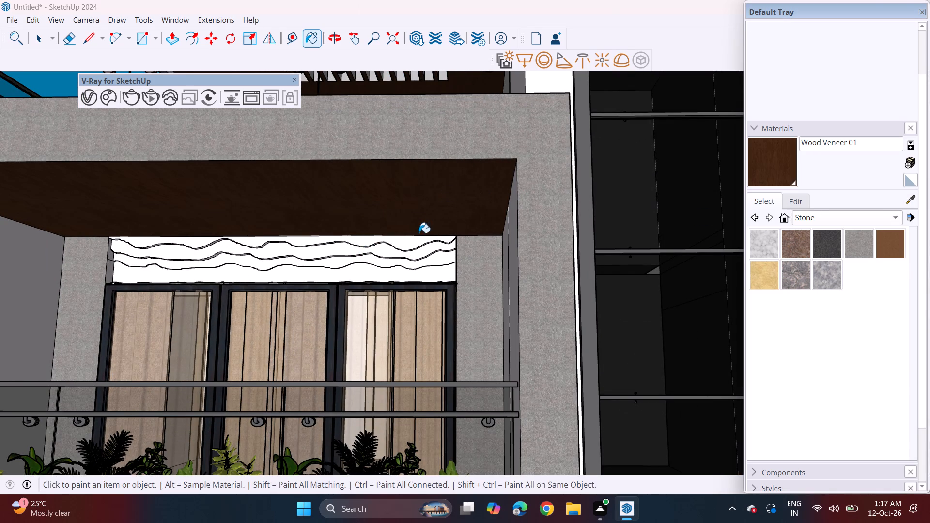
pyautogui.click(411, 243)
pyautogui.click(418, 255)
pyautogui.click(421, 262)
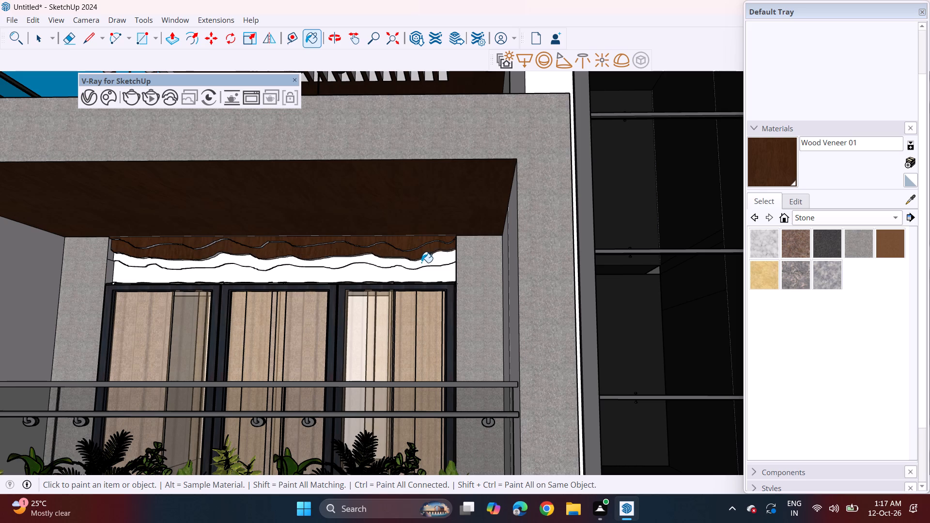
pyautogui.click(429, 276)
# Sample Granite Light Gray from the balcony frame and paint the top-floor wall and the tall white strip beside the glazed recess.
pyautogui.scroll(-5, 407, 278)
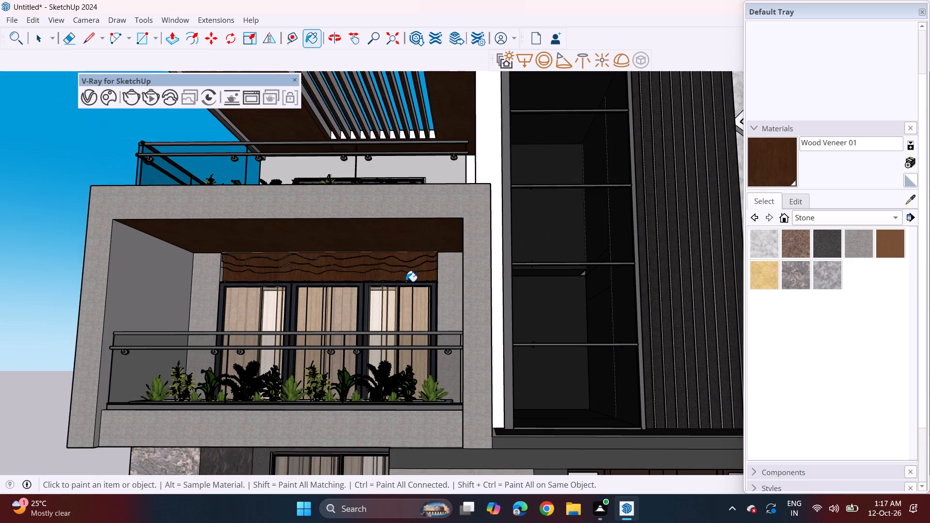
pyautogui.scroll(-6, 403, 280)
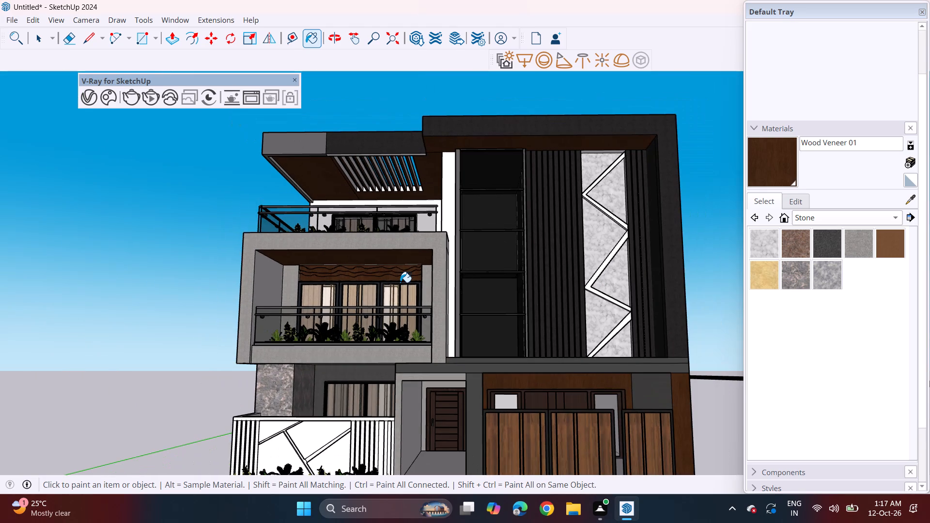
pyautogui.scroll(-1, 400, 282)
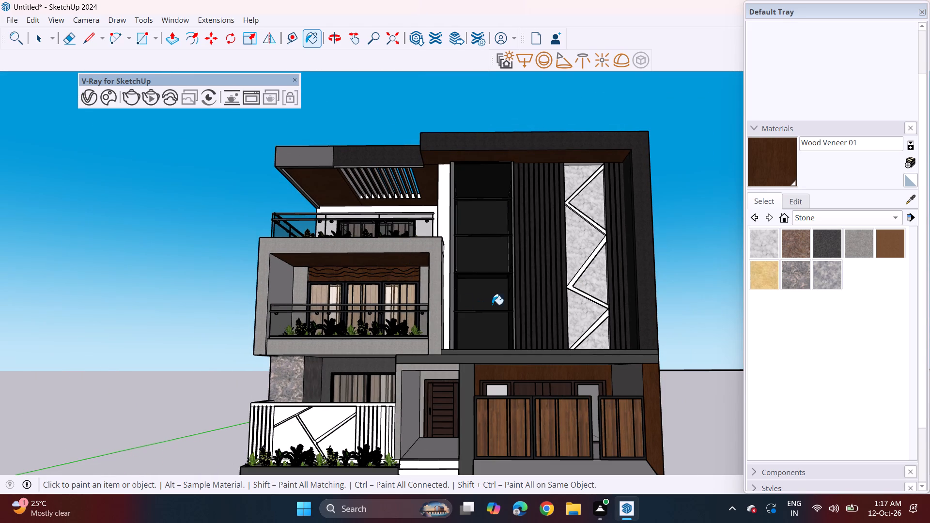
pyautogui.click(905, 202)
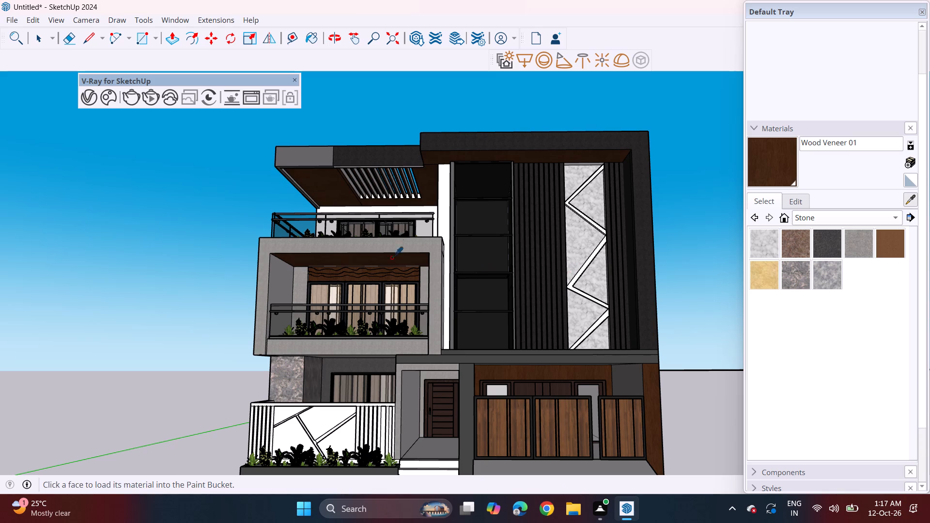
pyautogui.click(394, 246)
pyautogui.click(414, 210)
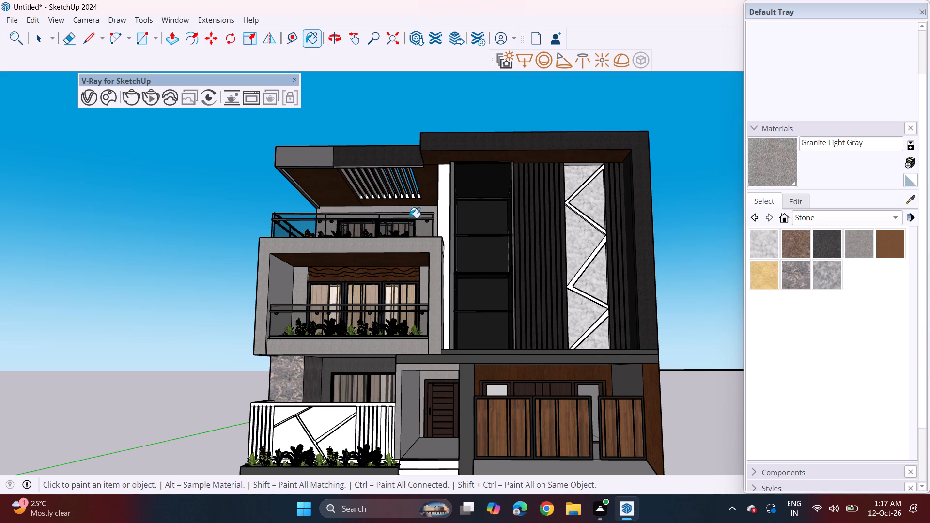
pyautogui.click(445, 301)
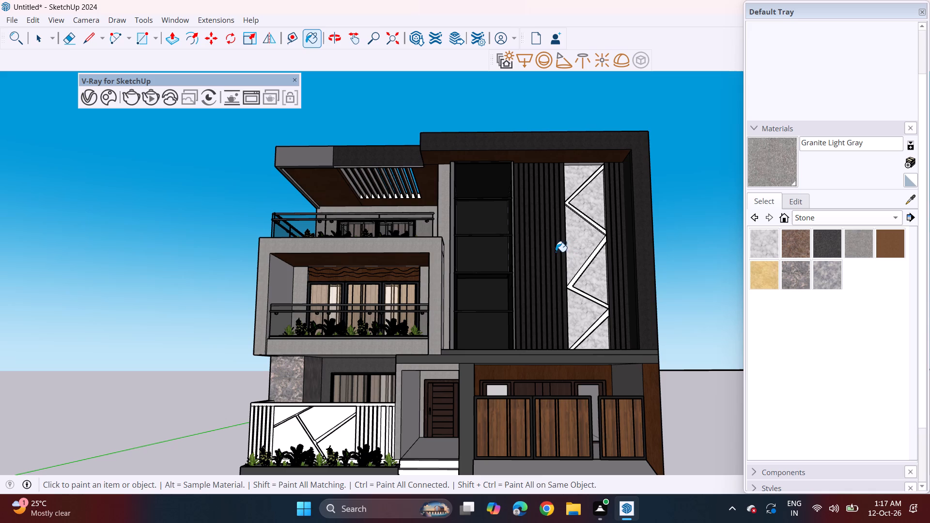
# Push the side face of the wall strip beside the top-floor balcony inward toward the glazed recess, making the strip narrower.
pyautogui.moveTo(437, 231); pyautogui.dragTo(491, 315, button='middle')
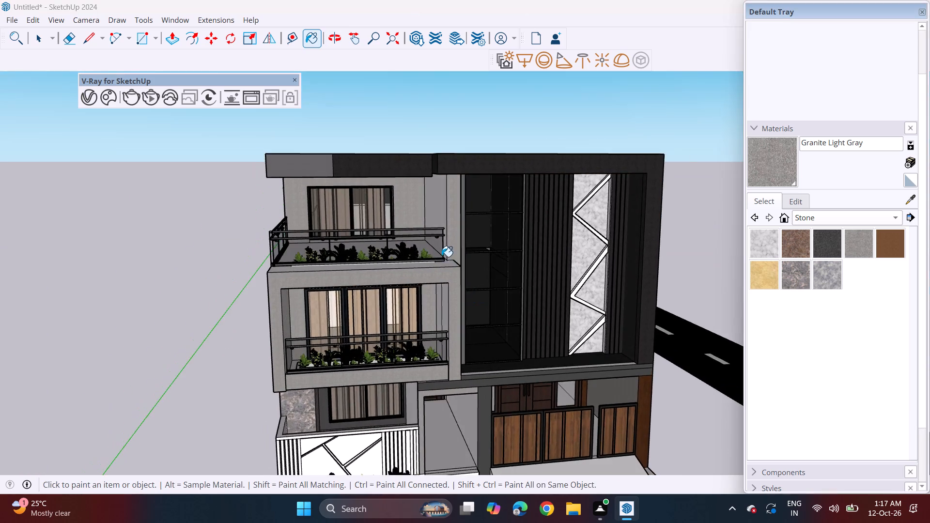
pyautogui.scroll(9, 441, 257)
pyautogui.moveTo(450, 244); pyautogui.dragTo(429, 239, button='middle')
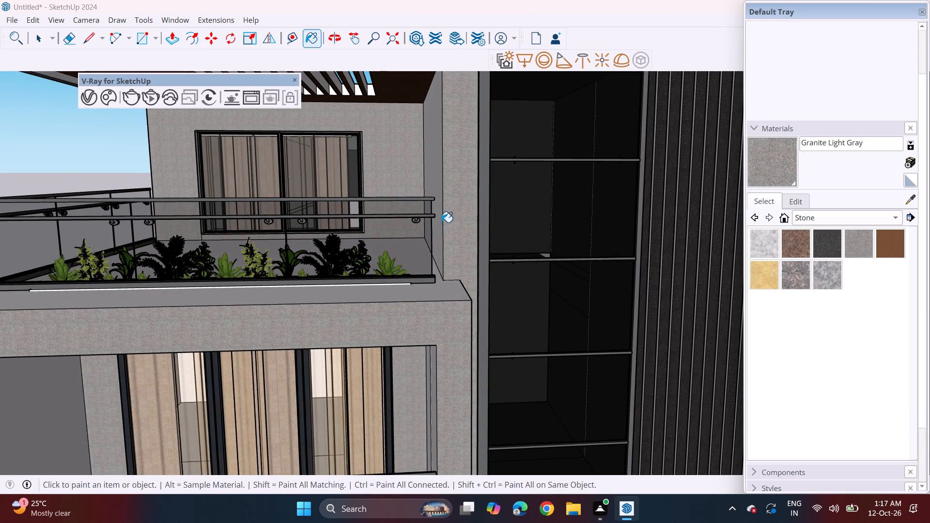
pyautogui.click(167, 33)
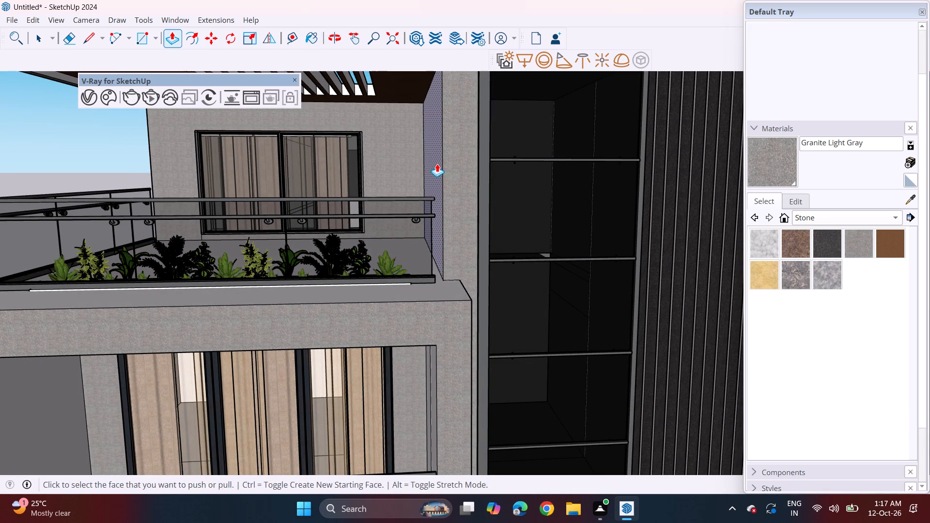
pyautogui.click(437, 164)
pyautogui.click(475, 164)
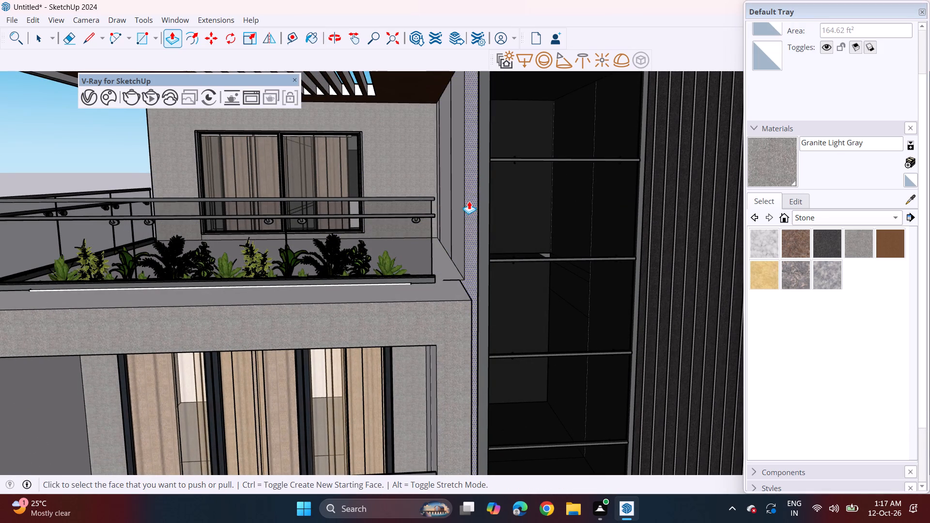
# Scale the Ver Glass Railing in the tall recess wider toward the balcony so its frame covers the narrowed wall strip.
pyautogui.moveTo(464, 196); pyautogui.dragTo(507, 202, button='middle')
pyautogui.scroll(2, 507, 209)
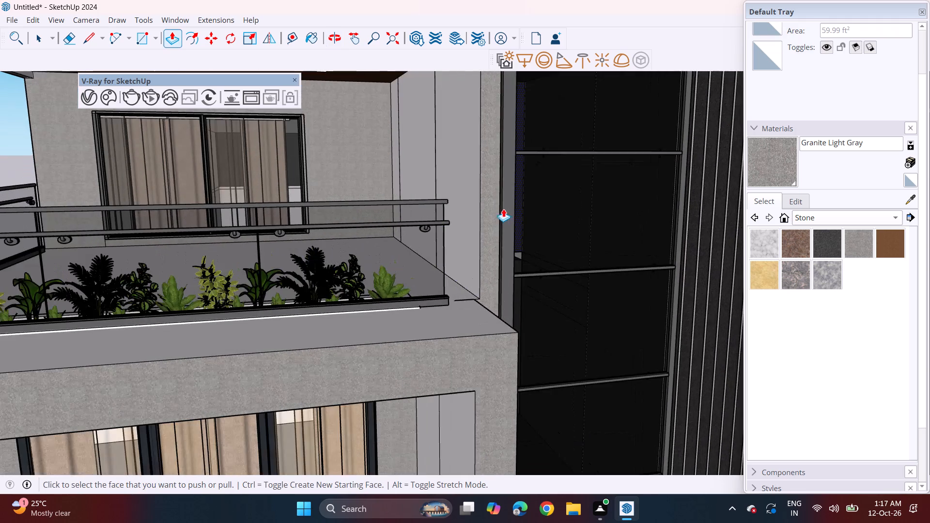
pyautogui.scroll(-6, 498, 209)
pyautogui.scroll(3, 484, 166)
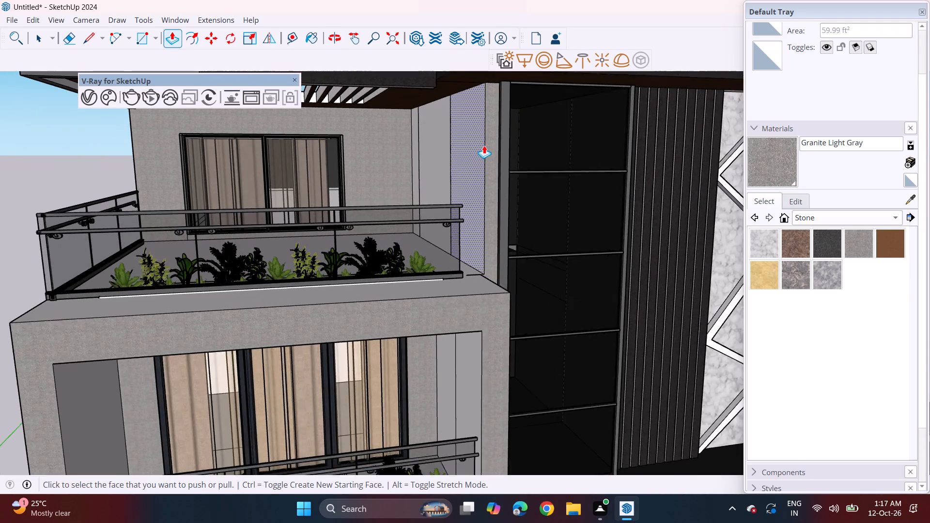
pyautogui.scroll(1, 484, 142)
pyautogui.keyDown('shift'); pyautogui.moveTo(515, 158); pyautogui.dragTo(511, 214, button='middle'); pyautogui.keyUp('shift')
pyautogui.press('space')
pyautogui.click(511, 212)
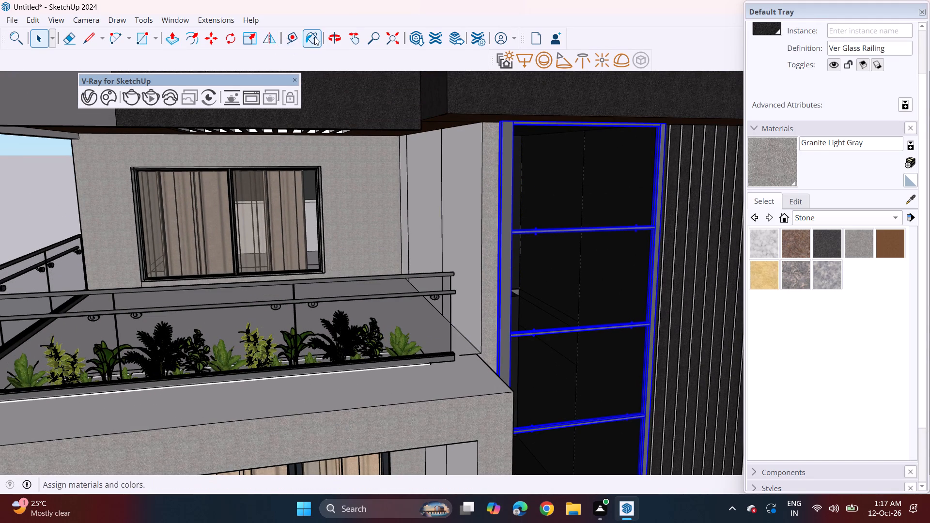
pyautogui.click(258, 36)
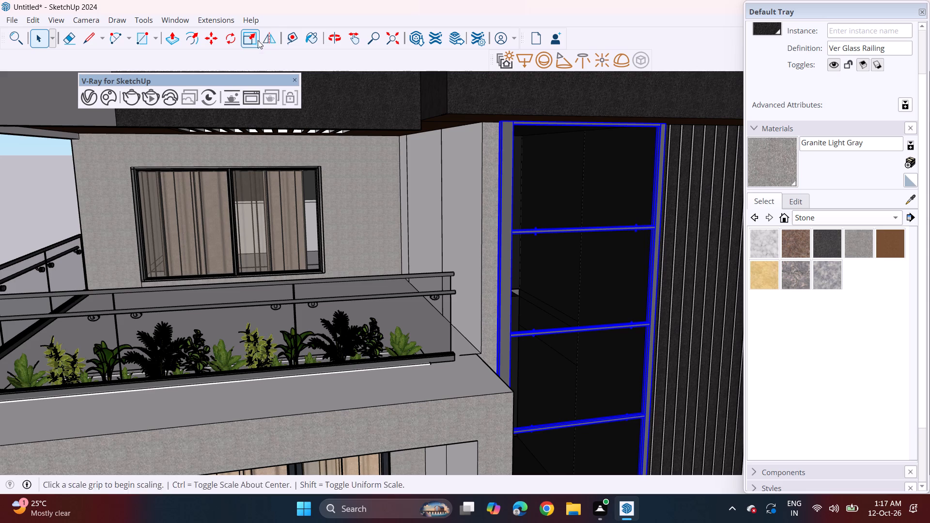
pyautogui.moveTo(545, 348); pyautogui.dragTo(452, 322, button='middle')
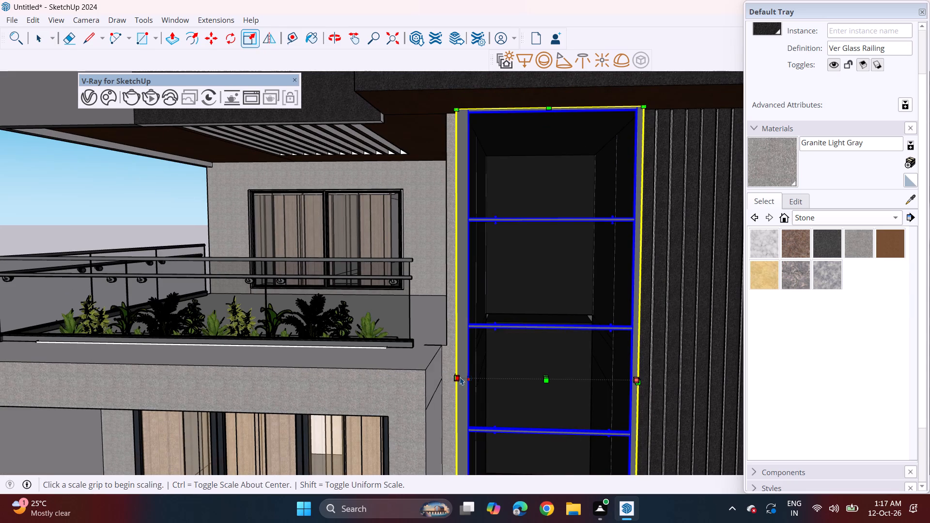
pyautogui.moveTo(460, 366); pyautogui.dragTo(496, 442, button='middle')
pyautogui.scroll(3, 474, 420)
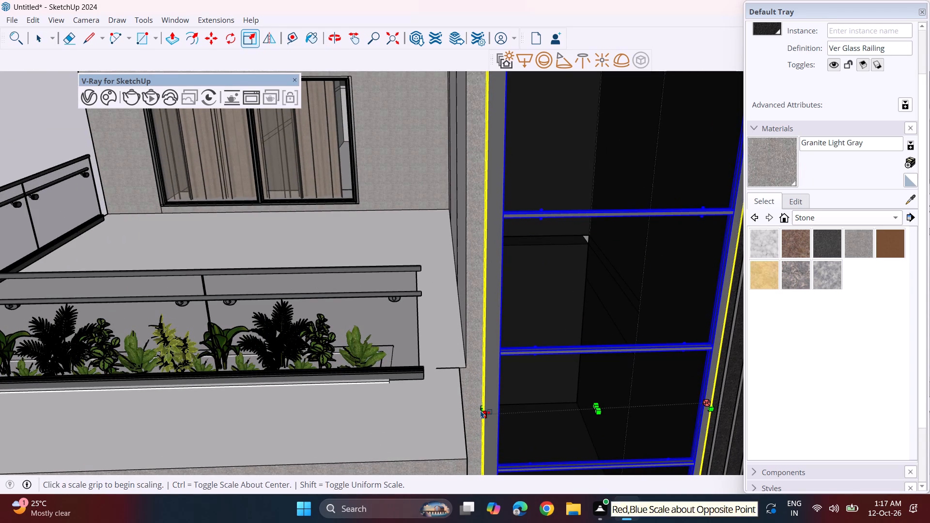
pyautogui.click(479, 409)
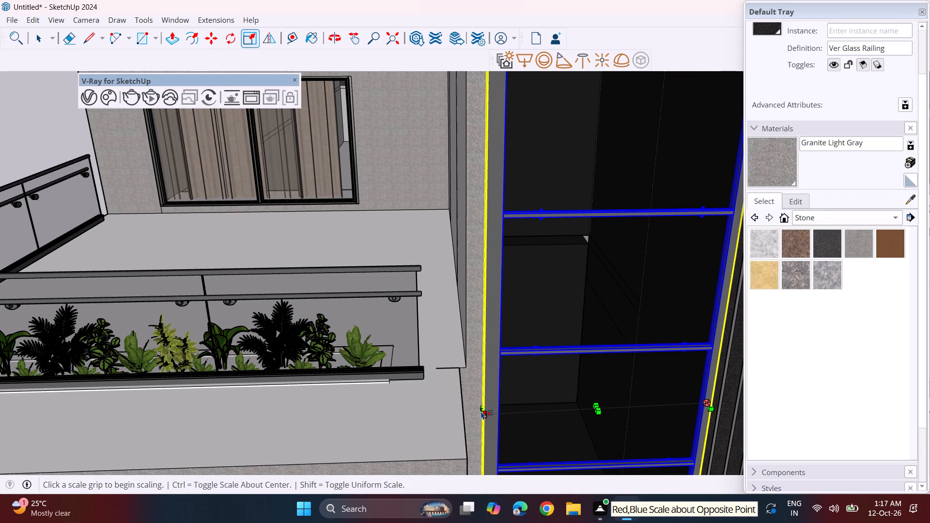
pyautogui.click(481, 408)
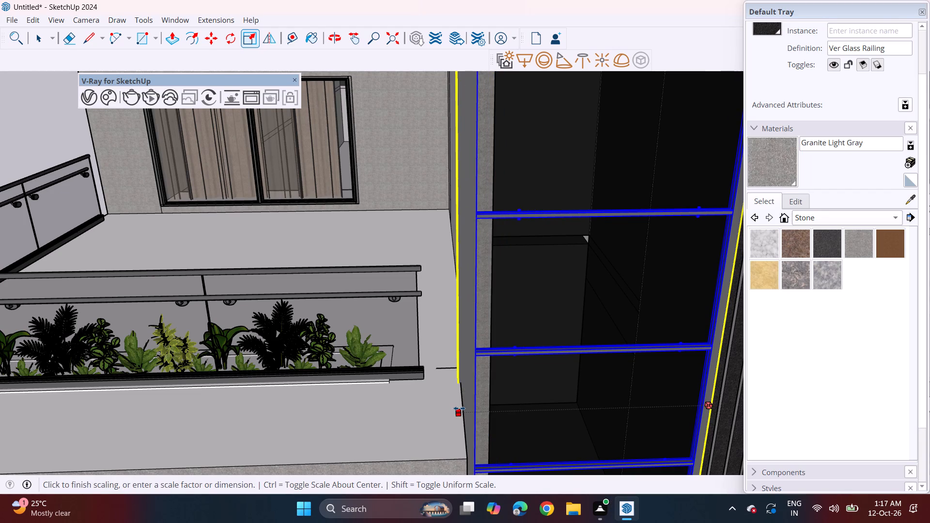
pyautogui.click(462, 408)
pyautogui.moveTo(480, 403); pyautogui.dragTo(450, 342, button='middle')
pyautogui.scroll(-1, 425, 314)
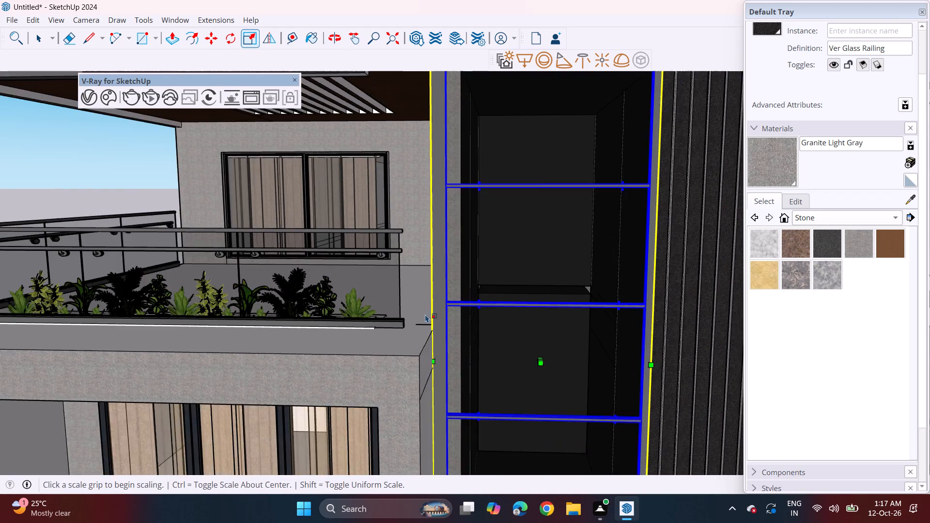
pyautogui.scroll(-9, 425, 314)
pyautogui.moveTo(493, 346); pyautogui.dragTo(494, 316, button='middle')
pyautogui.scroll(-1, 494, 307)
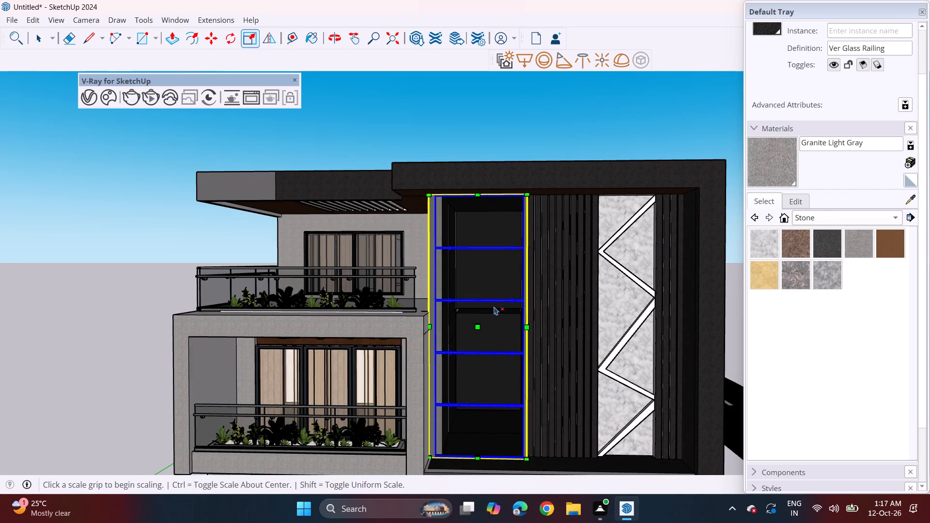
pyautogui.write('v')
pyautogui.press('space')
pyautogui.click(705, 283)
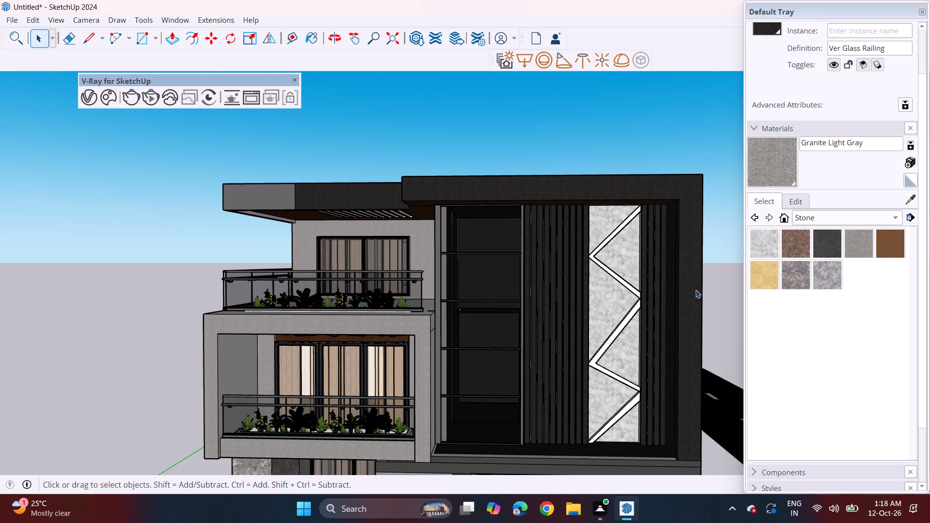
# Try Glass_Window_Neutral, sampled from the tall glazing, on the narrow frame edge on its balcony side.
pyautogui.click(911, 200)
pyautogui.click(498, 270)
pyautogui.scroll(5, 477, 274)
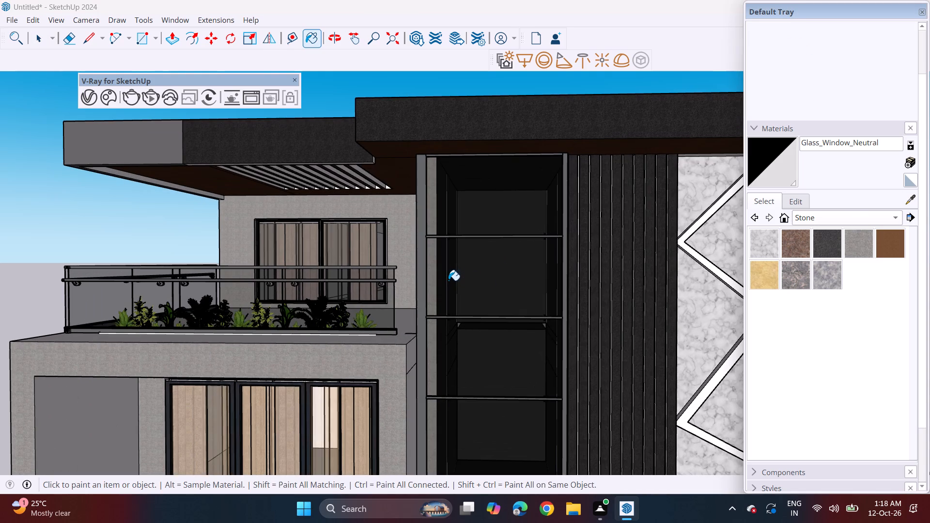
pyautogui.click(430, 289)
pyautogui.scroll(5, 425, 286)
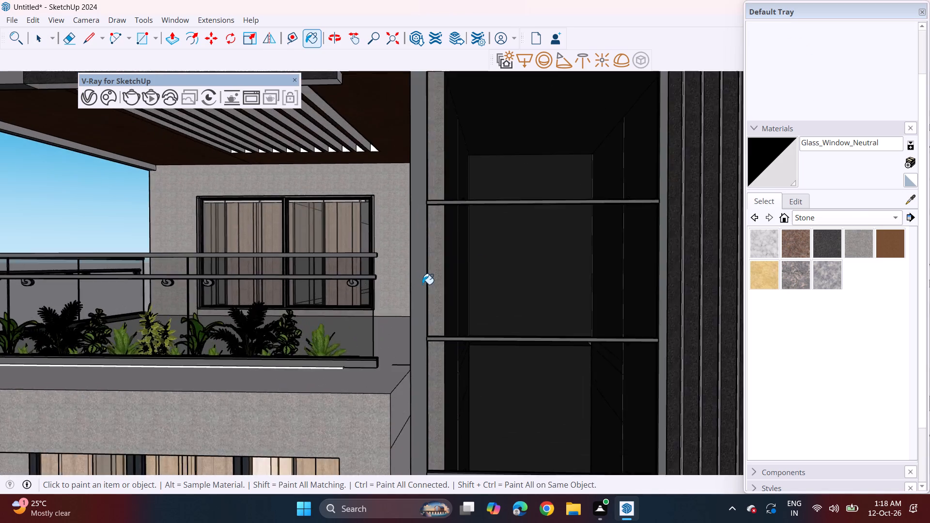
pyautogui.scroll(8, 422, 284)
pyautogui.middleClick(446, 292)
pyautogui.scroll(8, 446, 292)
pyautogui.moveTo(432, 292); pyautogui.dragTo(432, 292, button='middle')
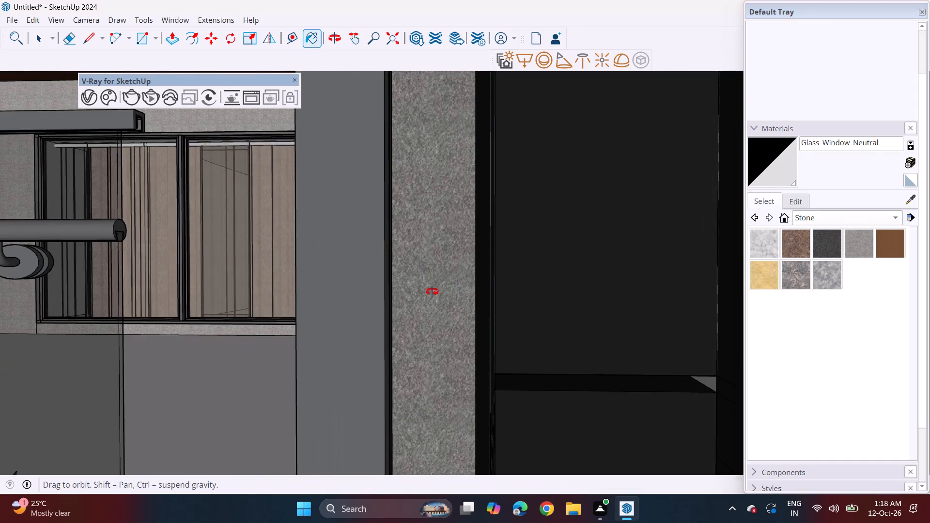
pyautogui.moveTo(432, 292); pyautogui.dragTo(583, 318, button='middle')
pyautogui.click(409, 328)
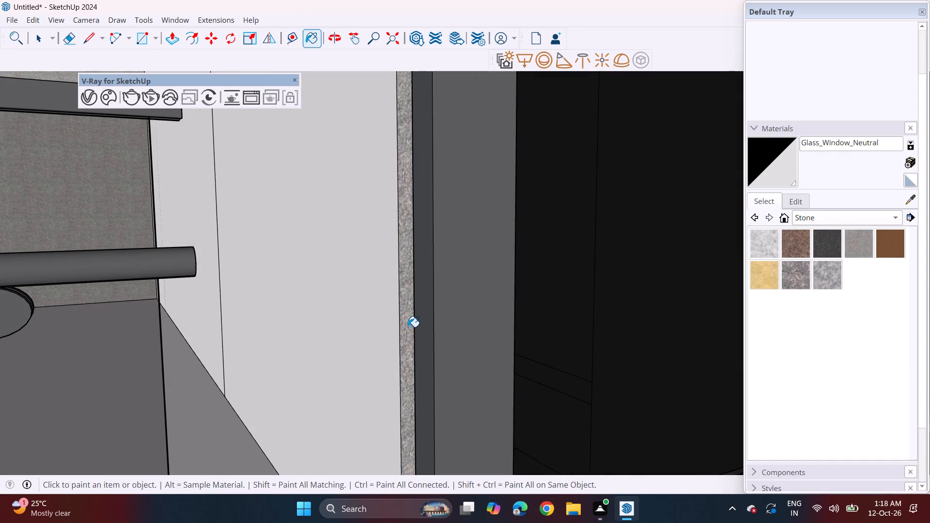
# Sample Color M08 from the dark face beside the glazing and paint the frame's exposed narrow edge on the balcony side.
pyautogui.click(911, 200)
pyautogui.moveTo(391, 330); pyautogui.dragTo(591, 321, button='middle')
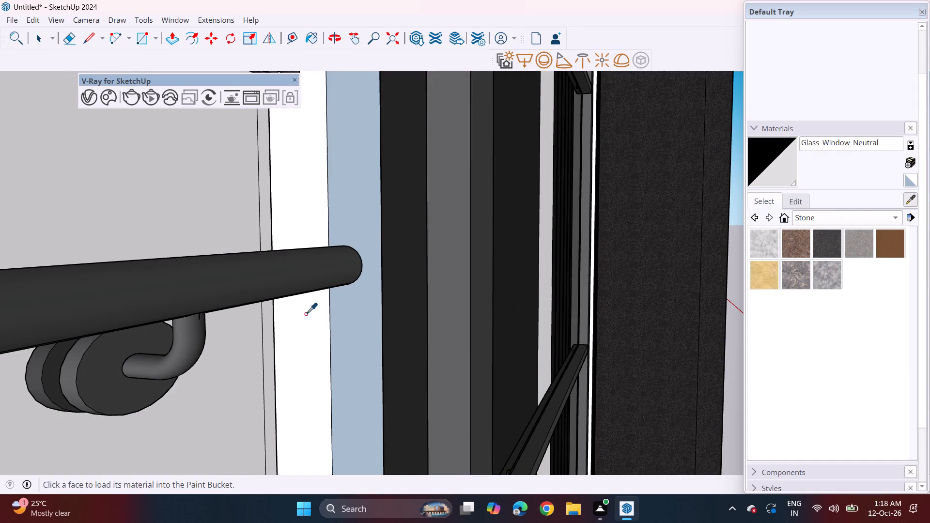
pyautogui.click(400, 249)
pyautogui.click(358, 264)
pyautogui.click(370, 243)
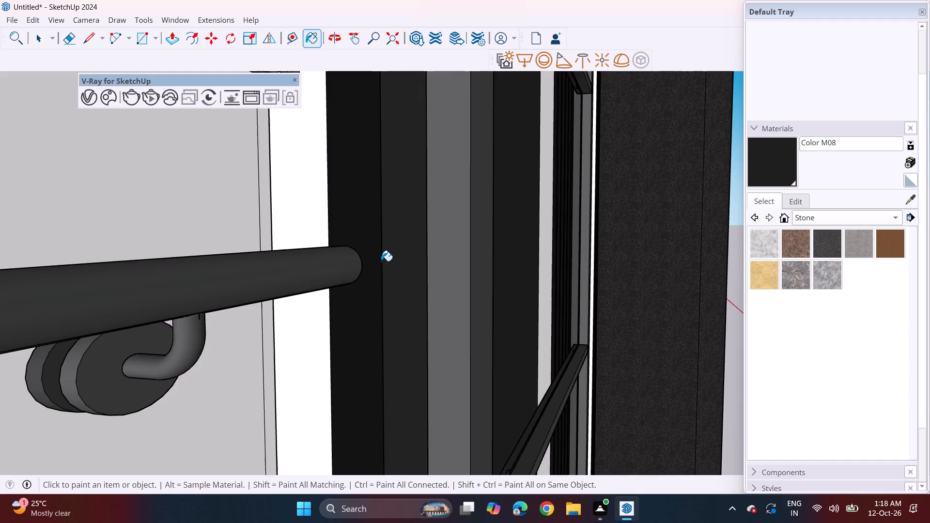
# Paint the glazing frame's upright beside the dark ribbed panel with Color M08.
pyautogui.moveTo(380, 261); pyautogui.dragTo(147, 257, button='middle')
pyautogui.scroll(-14, 302, 225)
pyautogui.moveTo(493, 298); pyautogui.dragTo(405, 256, button='middle')
pyautogui.scroll(-12, 393, 245)
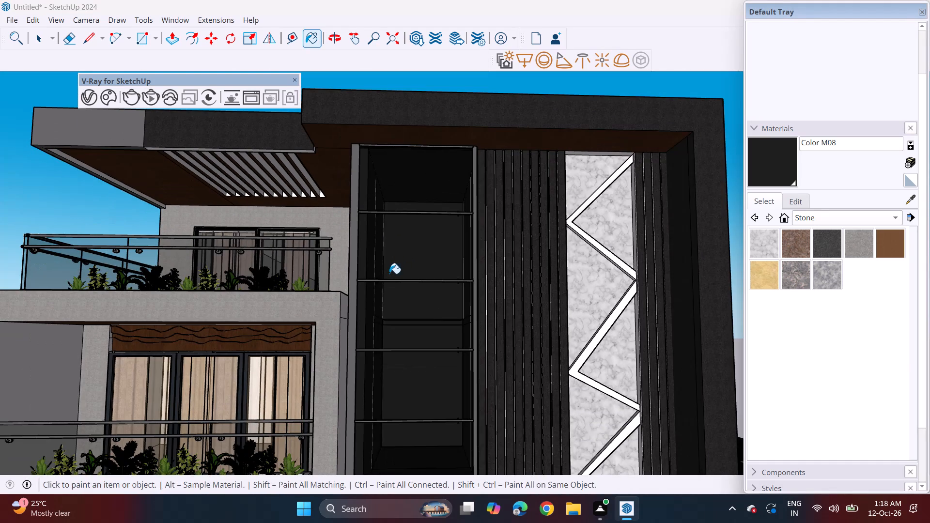
pyautogui.scroll(17, 471, 311)
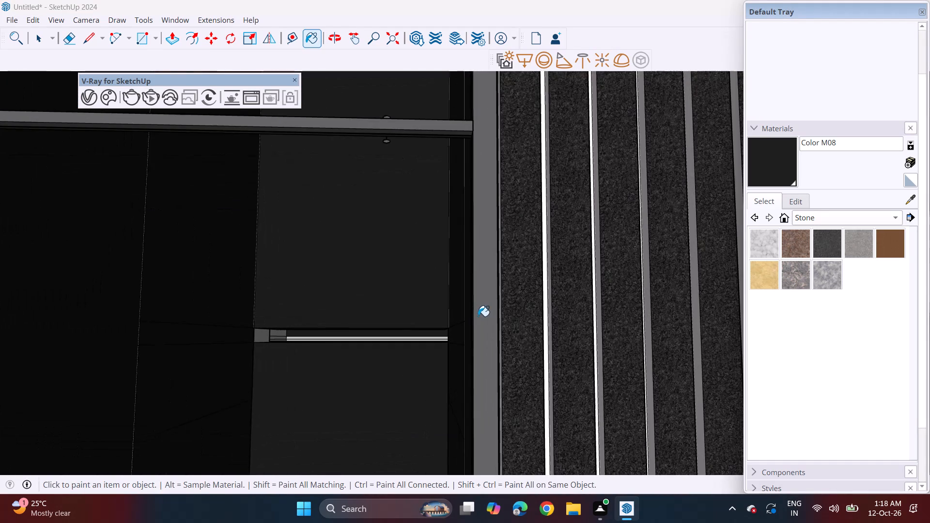
pyautogui.click(484, 313)
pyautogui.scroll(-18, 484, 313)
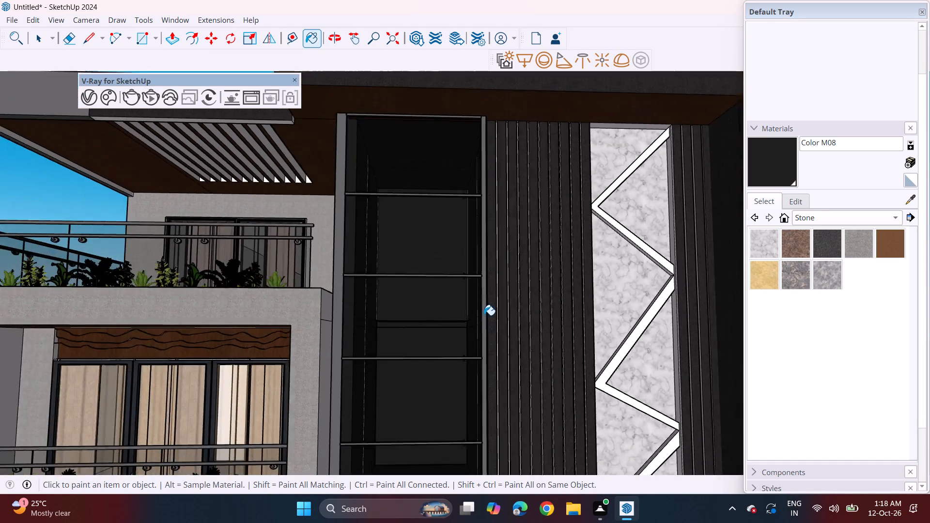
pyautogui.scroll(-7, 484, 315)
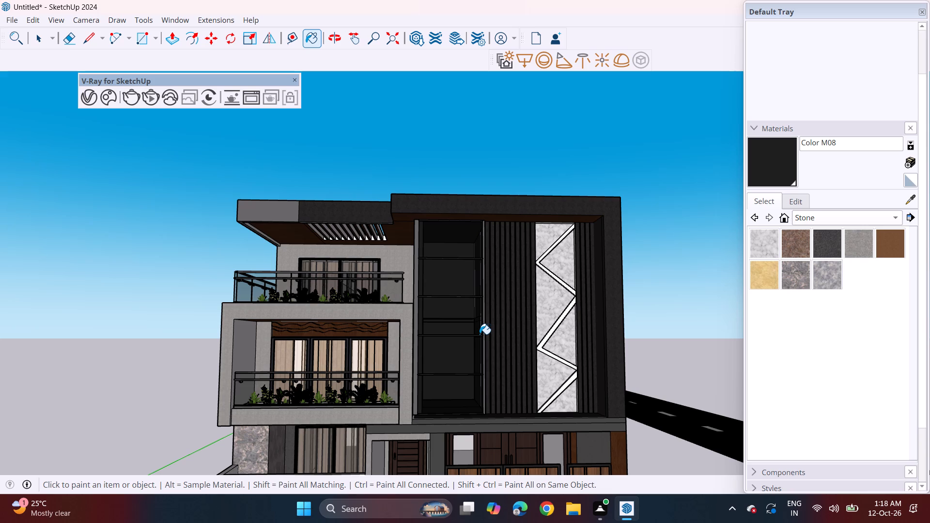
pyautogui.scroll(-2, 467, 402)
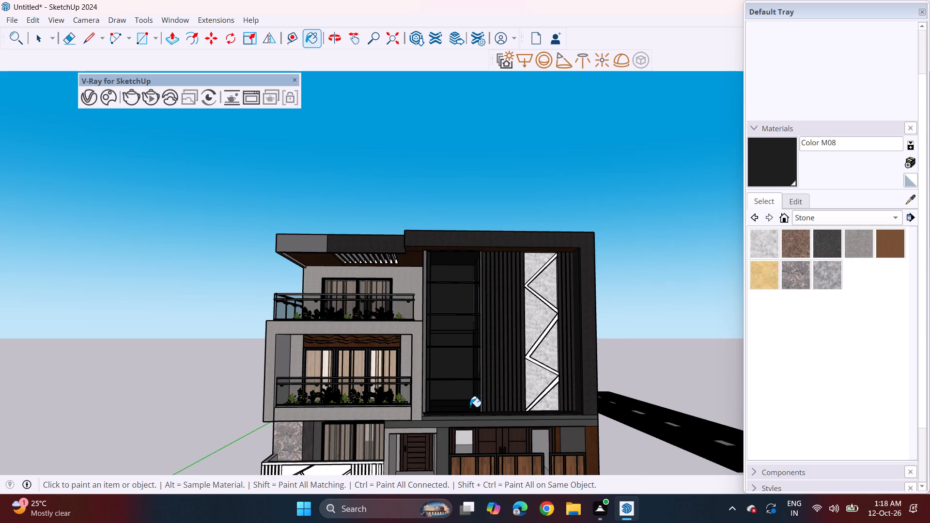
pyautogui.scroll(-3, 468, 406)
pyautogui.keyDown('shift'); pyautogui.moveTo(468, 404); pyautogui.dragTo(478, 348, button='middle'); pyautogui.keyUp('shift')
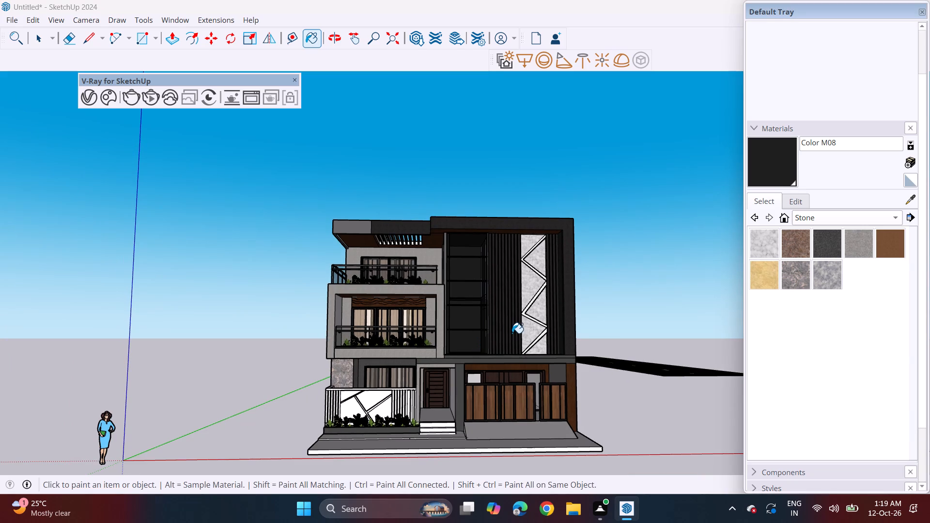
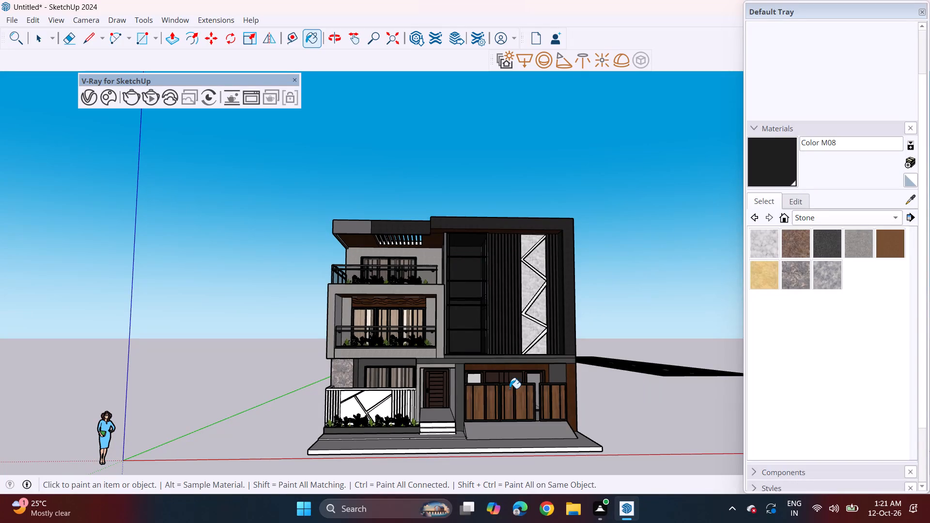
# Paint the front fence's slats nearest the entrance, its top rail and the end post beside the doorway with Color M08.
pyautogui.scroll(5, 423, 365)
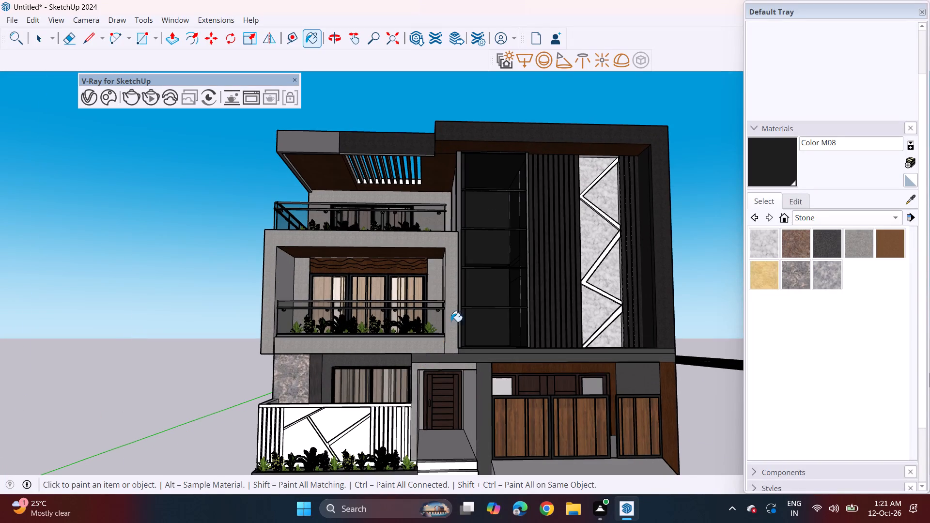
pyautogui.scroll(10, 387, 444)
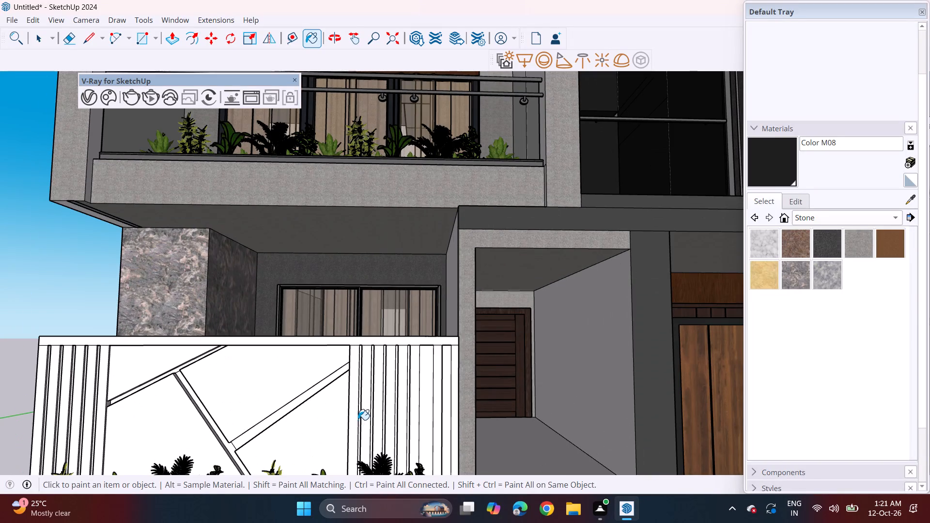
pyautogui.click(352, 408)
pyautogui.click(363, 411)
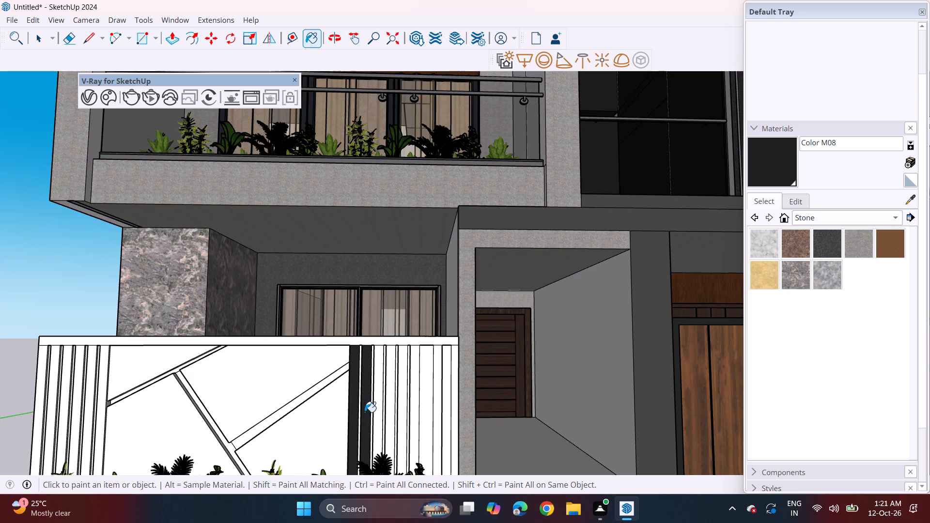
pyautogui.click(377, 408)
pyautogui.click(390, 405)
pyautogui.click(403, 400)
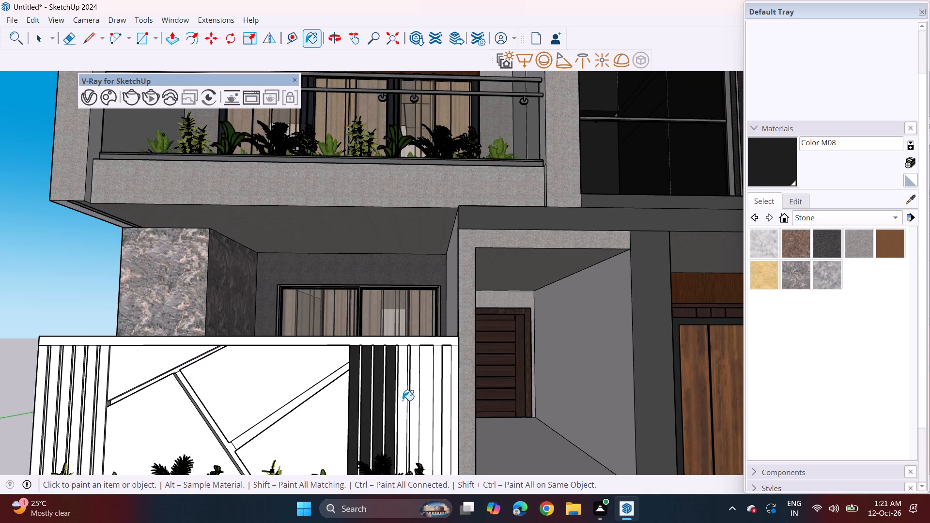
pyautogui.click(428, 398)
pyautogui.click(449, 401)
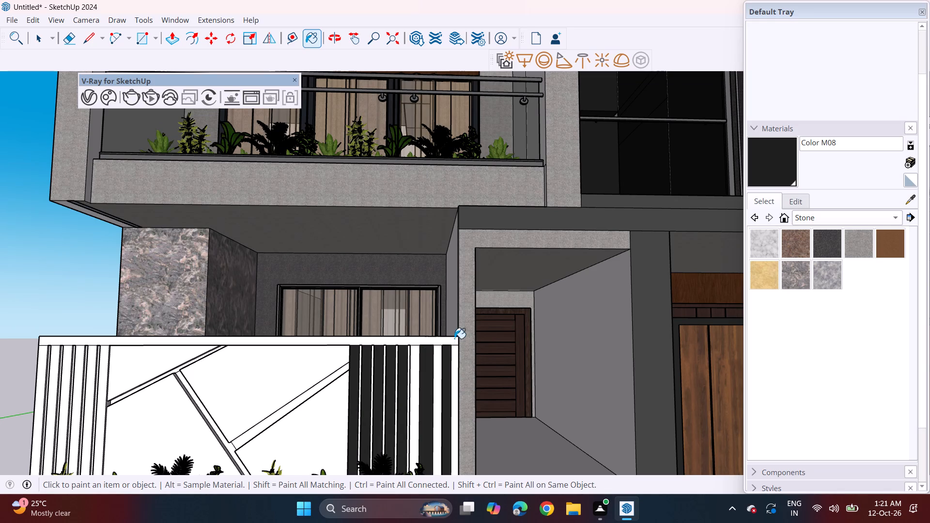
pyautogui.click(454, 338)
pyautogui.click(457, 362)
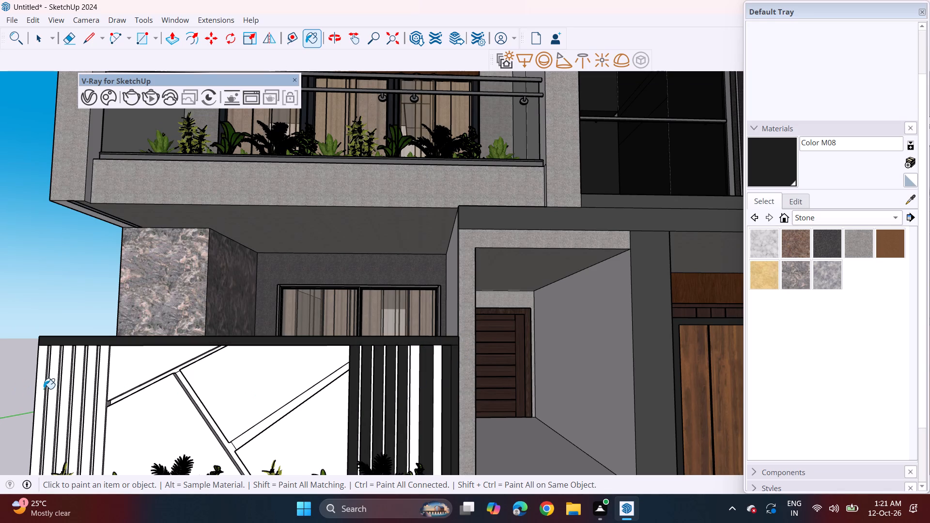
# Paint the front fence's vertical slats at the outer end, away from the entrance, with Color M08.
pyautogui.click(42, 384)
pyautogui.click(53, 387)
pyautogui.click(60, 386)
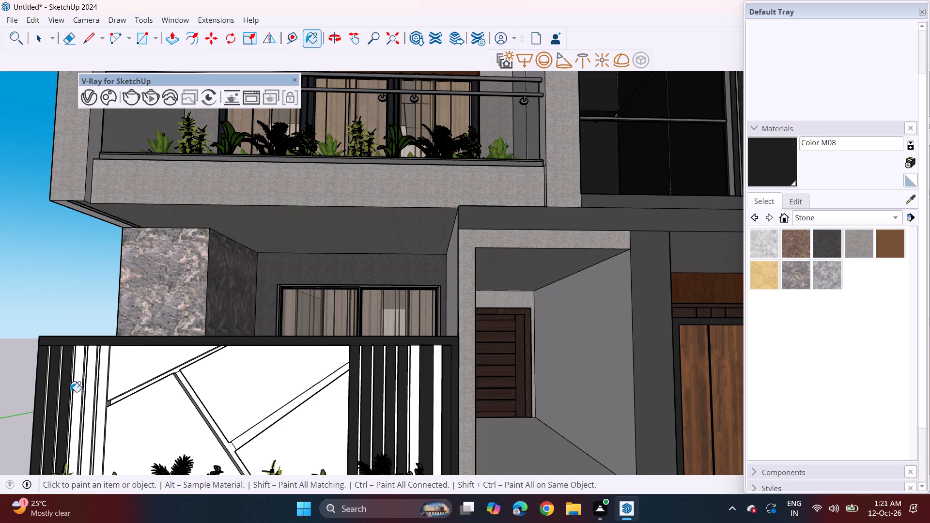
pyautogui.click(80, 386)
pyautogui.click(89, 385)
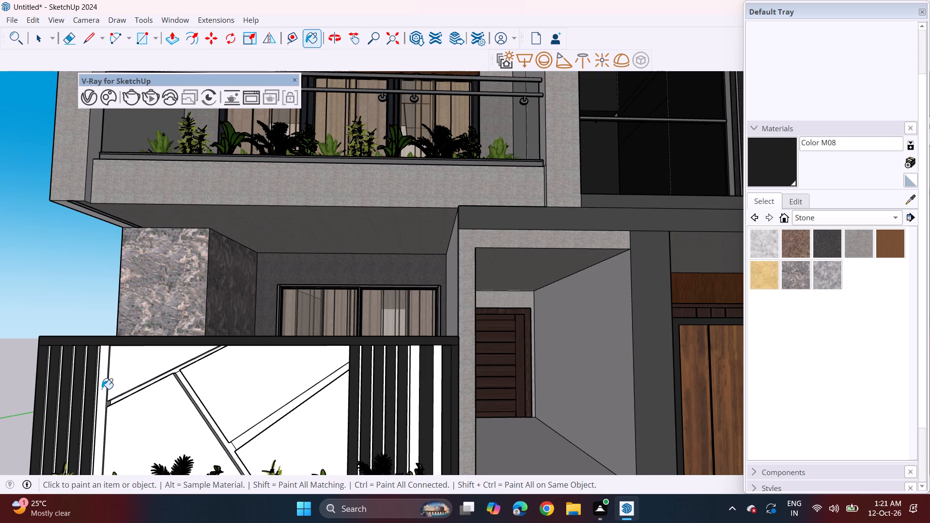
pyautogui.click(103, 389)
# Paint the front fence's bottom strip behind the planter's plants with Color M08.
pyautogui.scroll(-5, 97, 402)
pyautogui.moveTo(142, 411); pyautogui.dragTo(159, 340, button='middle')
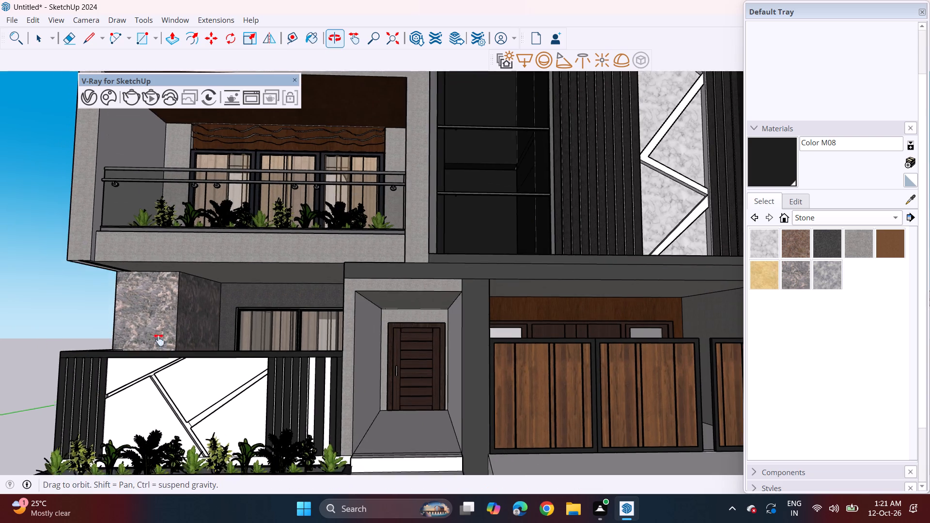
pyautogui.moveTo(159, 340); pyautogui.dragTo(167, 302, button='middle')
pyautogui.moveTo(200, 329); pyautogui.dragTo(201, 373, button='middle')
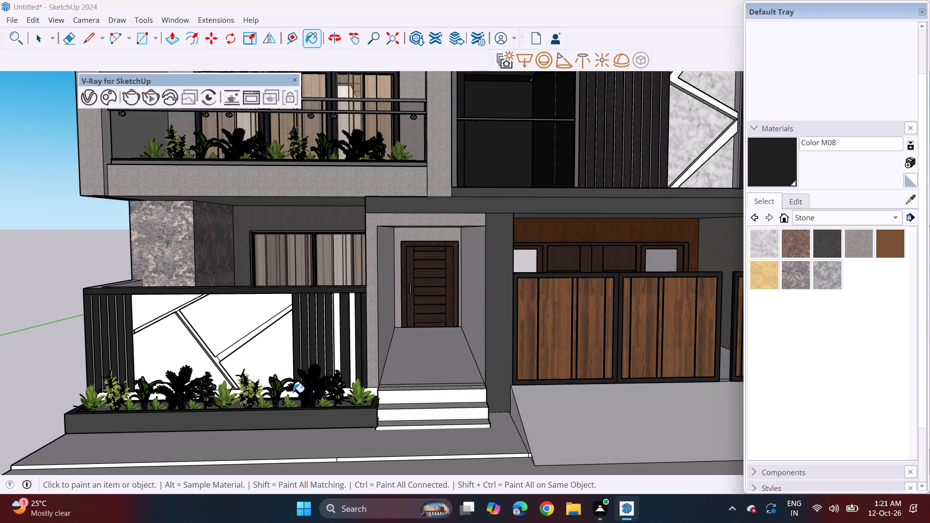
pyautogui.click(293, 394)
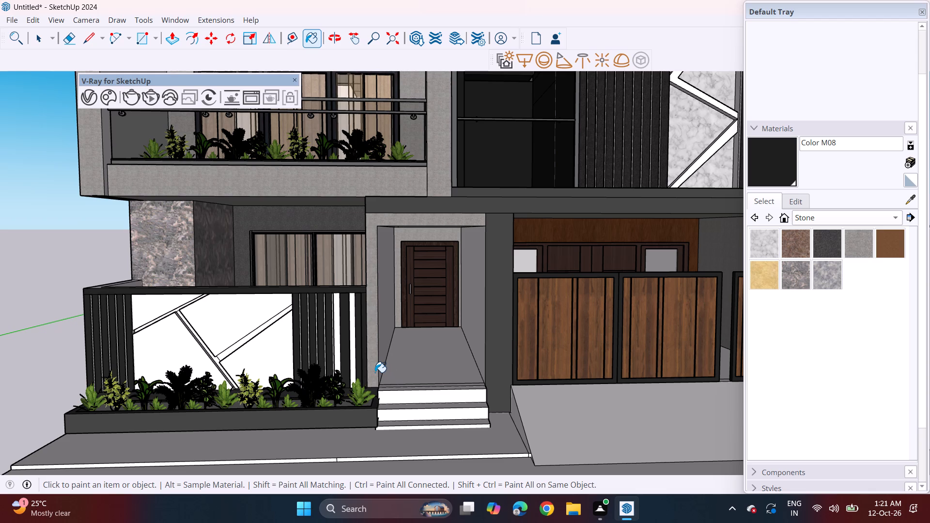
# Paint the front risers of the three entrance steps with Color M08.
pyautogui.scroll(2, 436, 432)
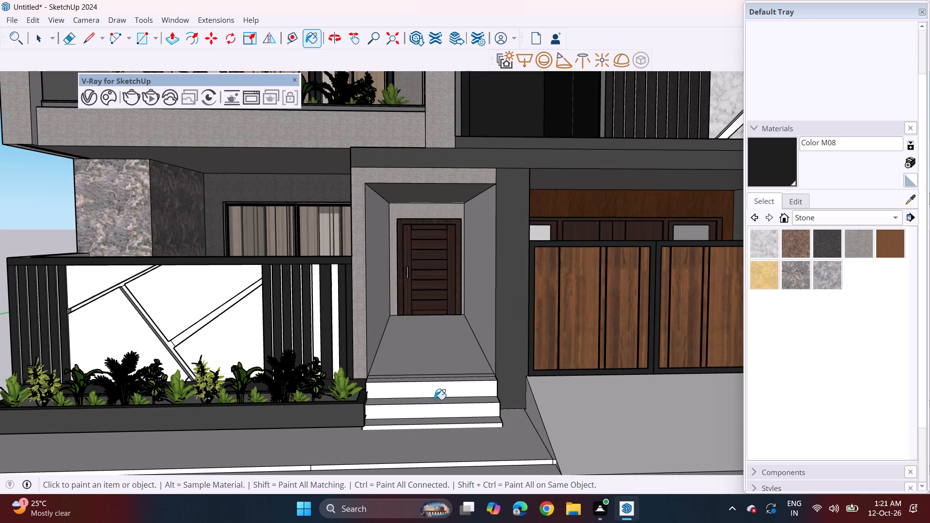
pyautogui.click(435, 397)
pyautogui.click(433, 415)
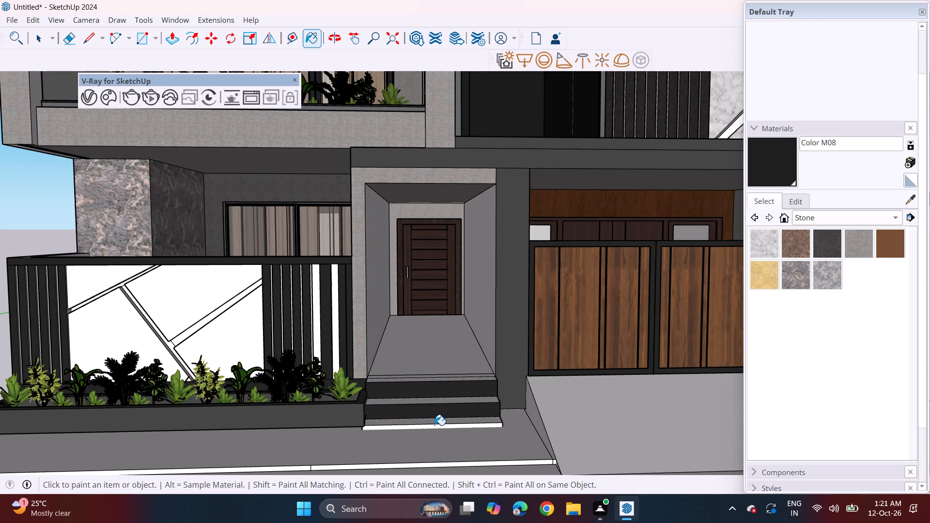
pyautogui.click(434, 425)
# Erase the stray edges on the ramp-side end faces of the lower entrance steps.
pyautogui.moveTo(448, 423); pyautogui.dragTo(405, 406, button='middle')
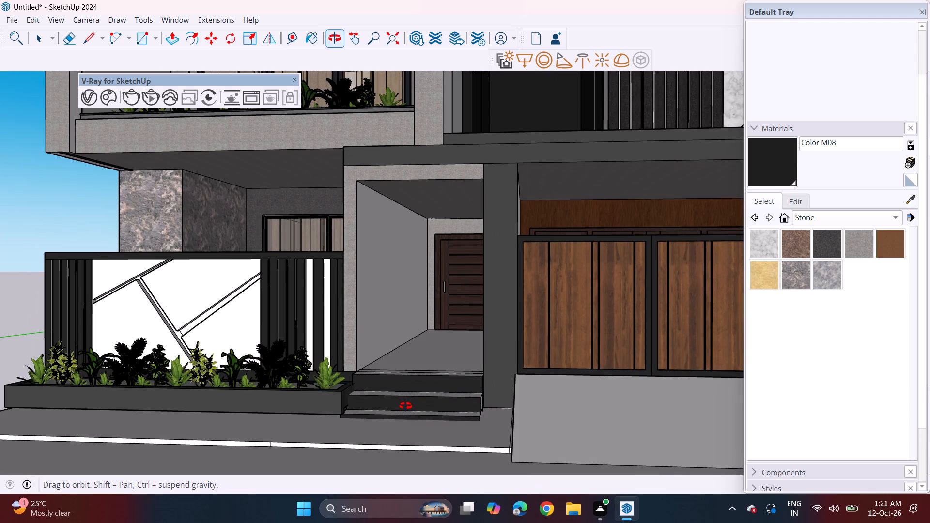
pyautogui.moveTo(405, 406); pyautogui.dragTo(405, 406, button='middle')
pyautogui.scroll(2, 491, 408)
pyautogui.moveTo(470, 396); pyautogui.dragTo(392, 397, button='middle')
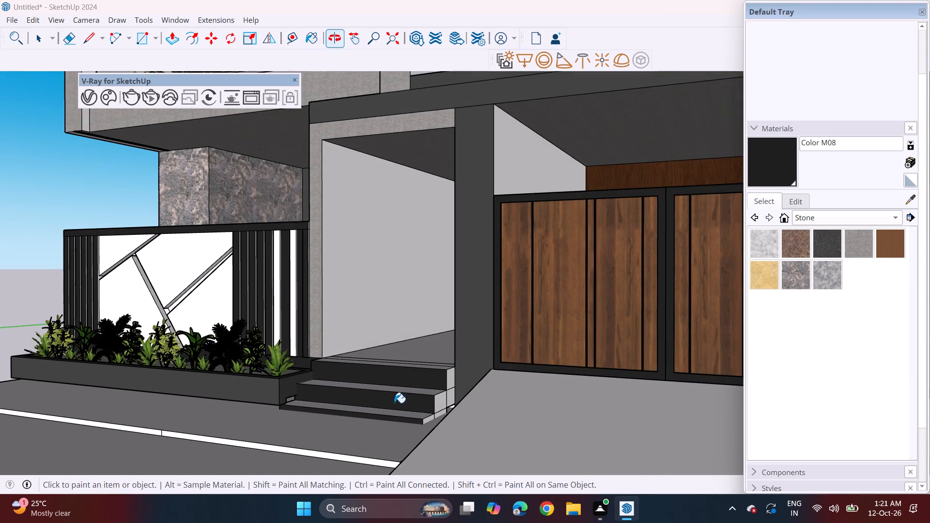
pyautogui.scroll(2, 465, 409)
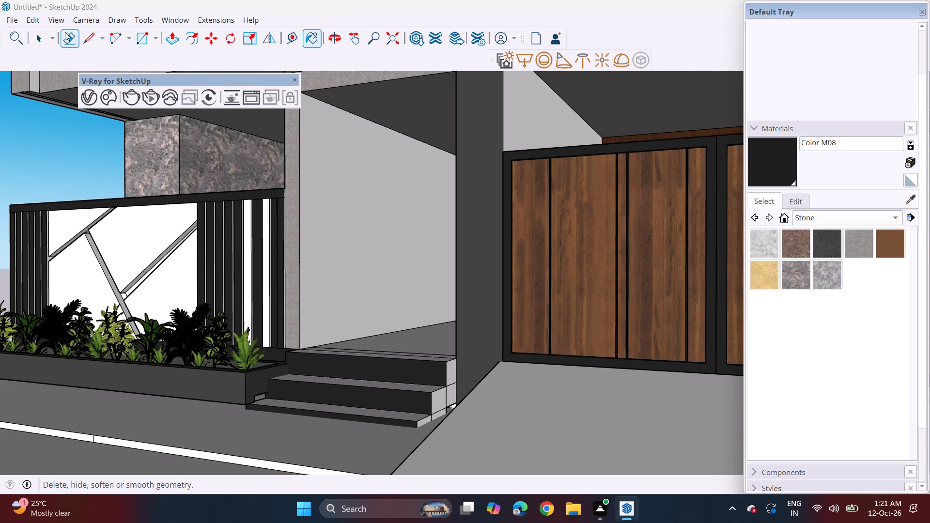
pyautogui.click(65, 31)
pyautogui.scroll(3, 449, 399)
pyautogui.moveTo(443, 404); pyautogui.dragTo(448, 397)
pyautogui.click(423, 426)
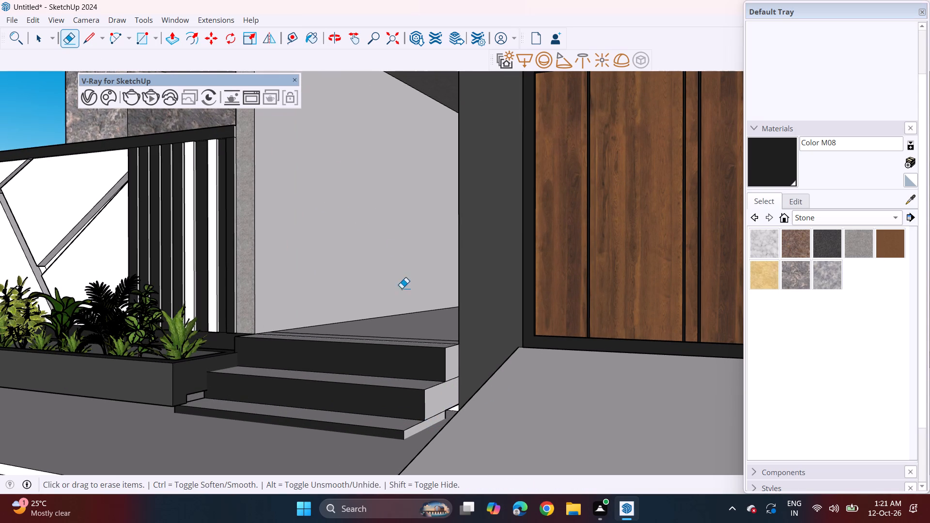
# Push/Pull the end faces of all three entrance steps past the column so they run into the driveway ramp.
pyautogui.click(177, 32)
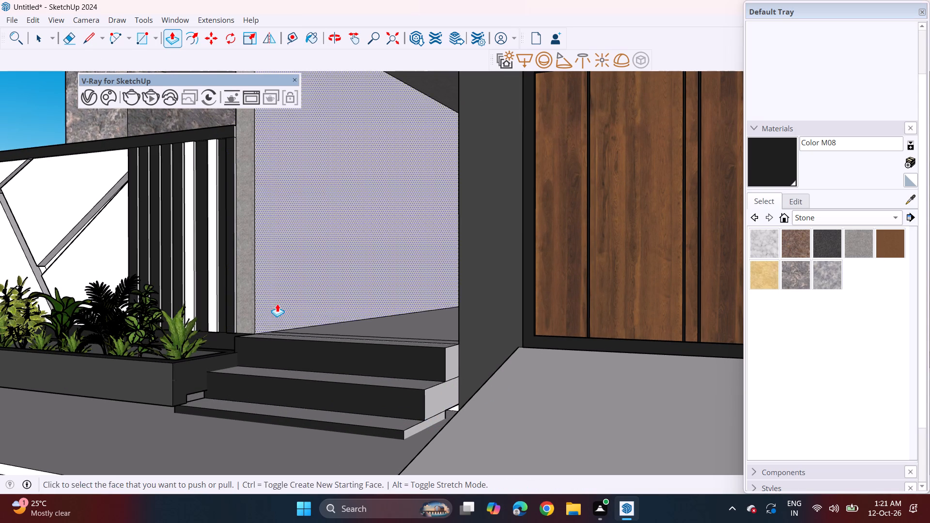
pyautogui.moveTo(295, 310); pyautogui.dragTo(372, 311, button='middle')
pyautogui.moveTo(346, 317); pyautogui.dragTo(194, 308, button='middle')
pyautogui.moveTo(242, 328); pyautogui.dragTo(313, 361, button='middle')
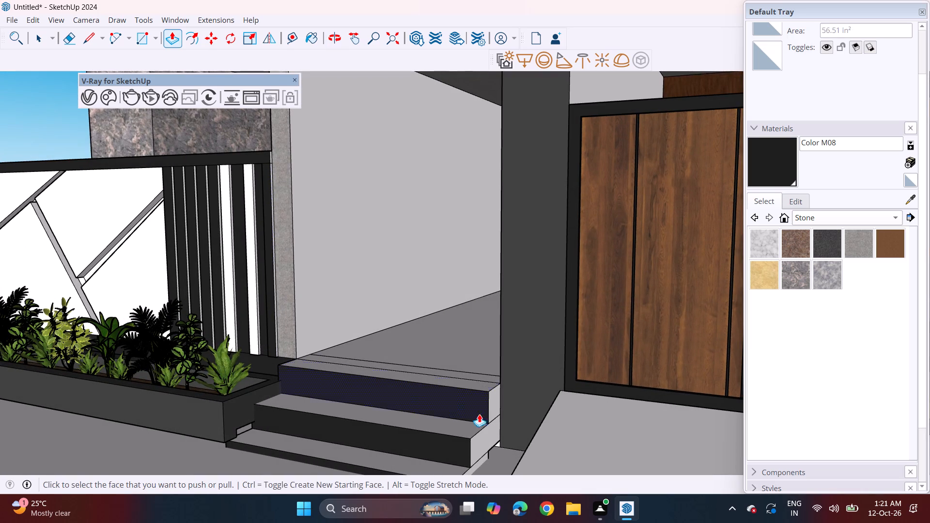
pyautogui.click(498, 406)
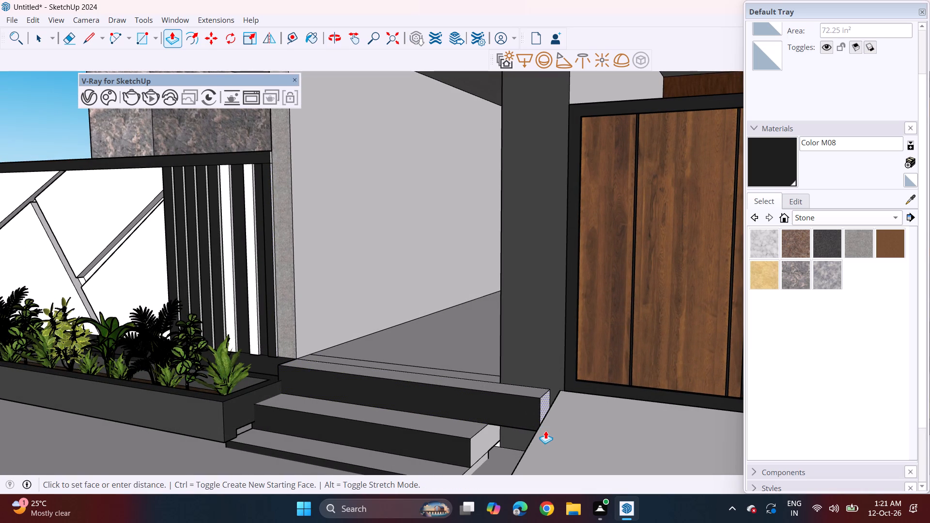
pyautogui.click(571, 388)
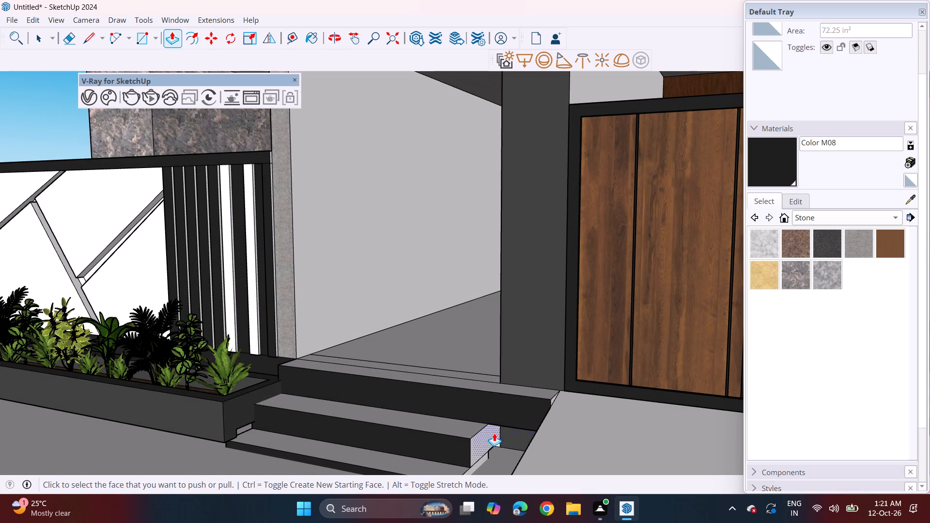
pyautogui.doubleClick(493, 435)
pyautogui.moveTo(489, 439); pyautogui.dragTo(493, 382, button='middle')
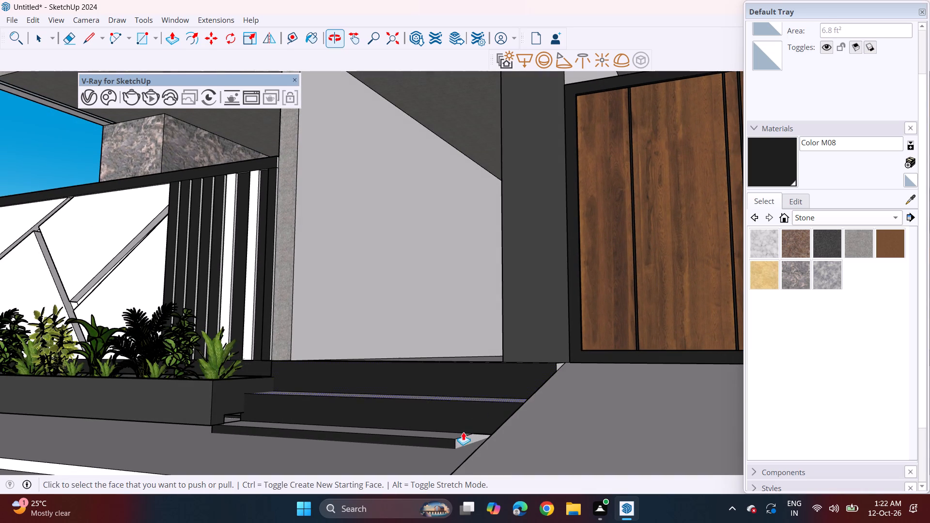
pyautogui.click(463, 441)
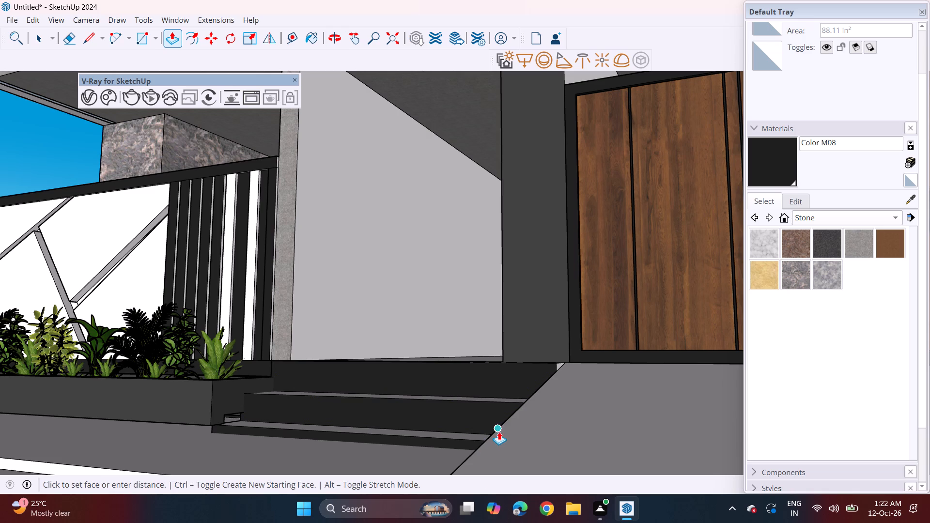
pyautogui.click(499, 431)
# Raise the treads of the bottom and middle entrance steps with Push/Pull to even out the step heights.
pyautogui.moveTo(394, 431); pyautogui.dragTo(400, 447, button='middle')
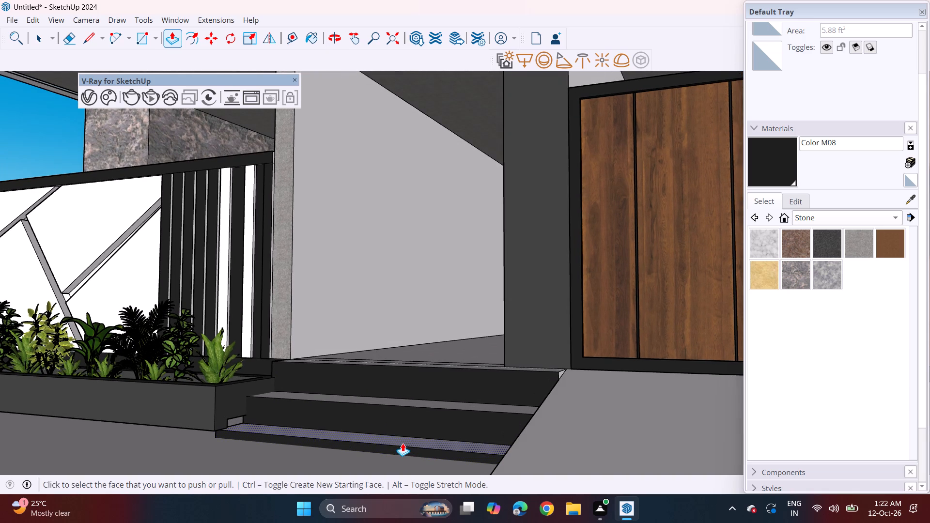
pyautogui.click(403, 442)
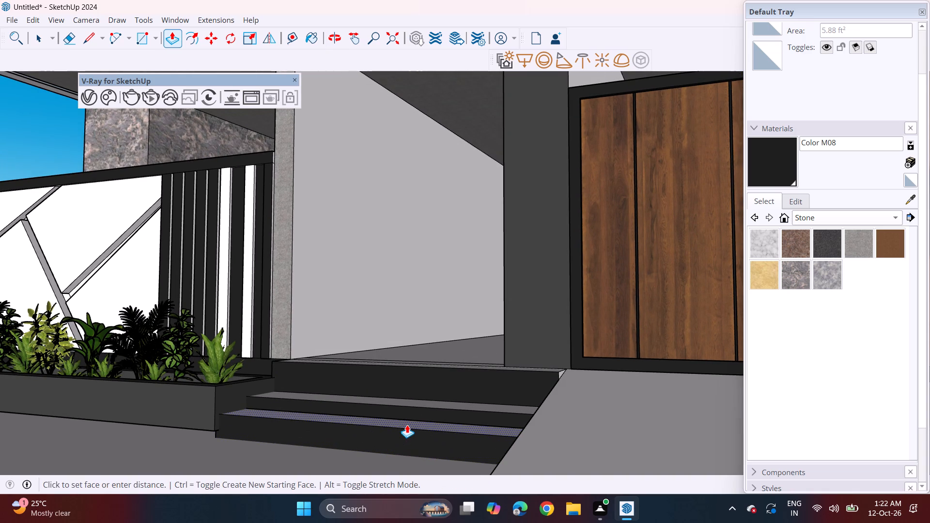
pyautogui.click(407, 425)
pyautogui.click(416, 400)
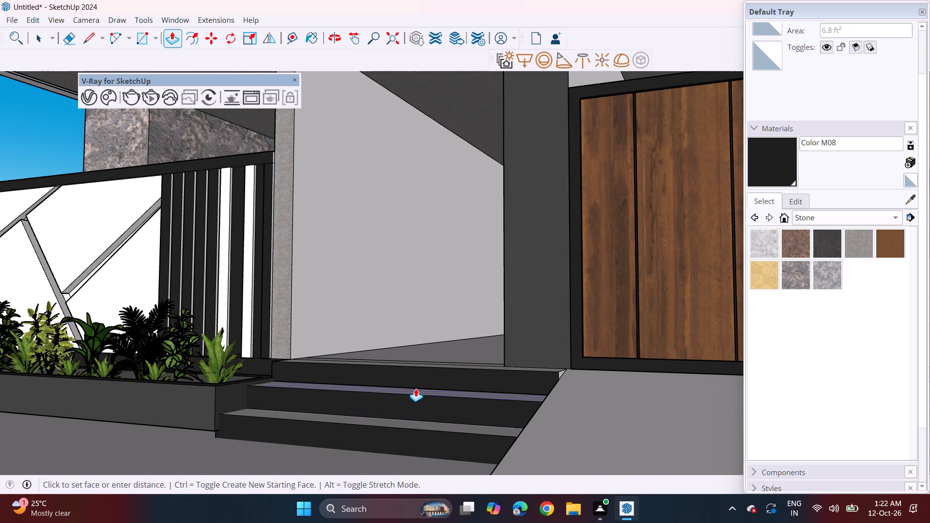
pyautogui.click(416, 387)
pyautogui.press('space')
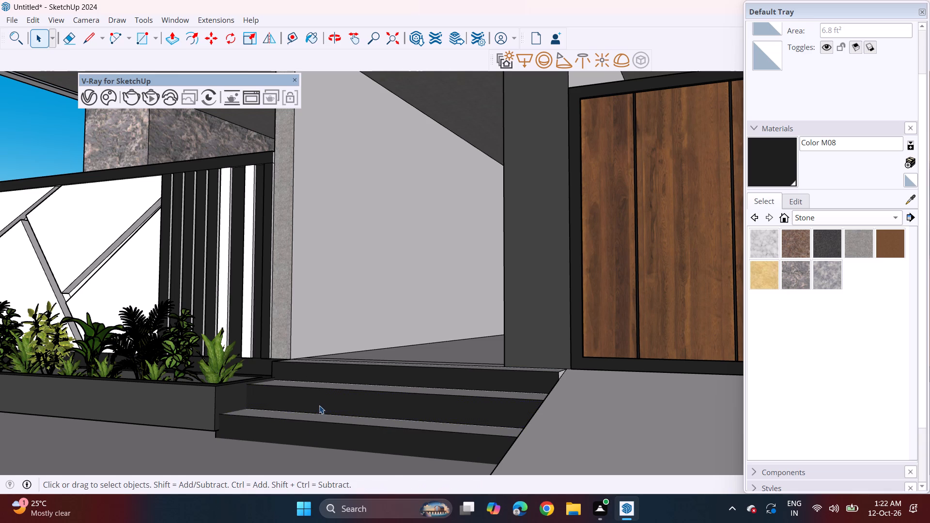
# Apply Tile Grey from the Tile materials to the driveway ramp, the floor behind the gate and the entrance floor.
pyautogui.scroll(-17, 319, 405)
pyautogui.click(88, 363)
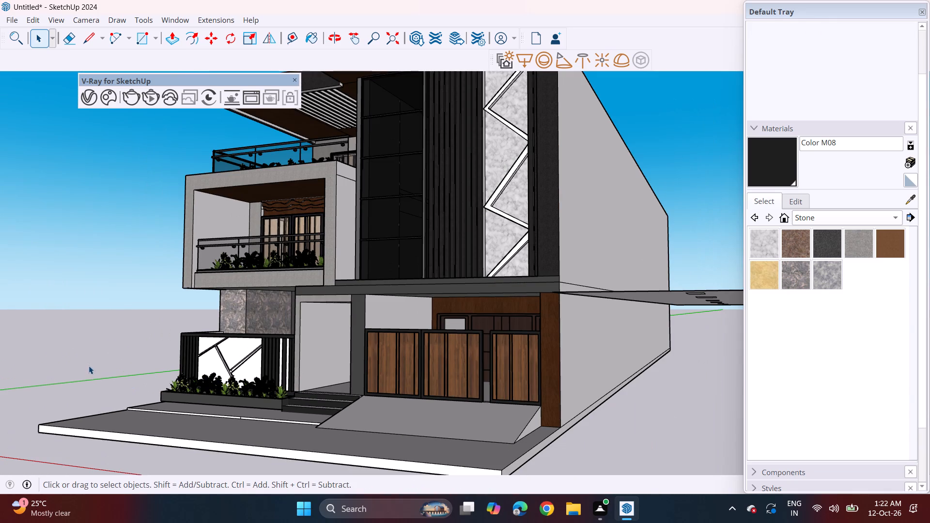
pyautogui.moveTo(208, 409); pyautogui.dragTo(325, 422, button='middle')
pyautogui.moveTo(326, 414); pyautogui.dragTo(326, 409, button='middle')
pyautogui.keyDown('shift'); pyautogui.moveTo(402, 437); pyautogui.dragTo(295, 369, button='middle'); pyautogui.keyUp('shift')
pyautogui.moveTo(283, 370); pyautogui.dragTo(276, 443, button='middle')
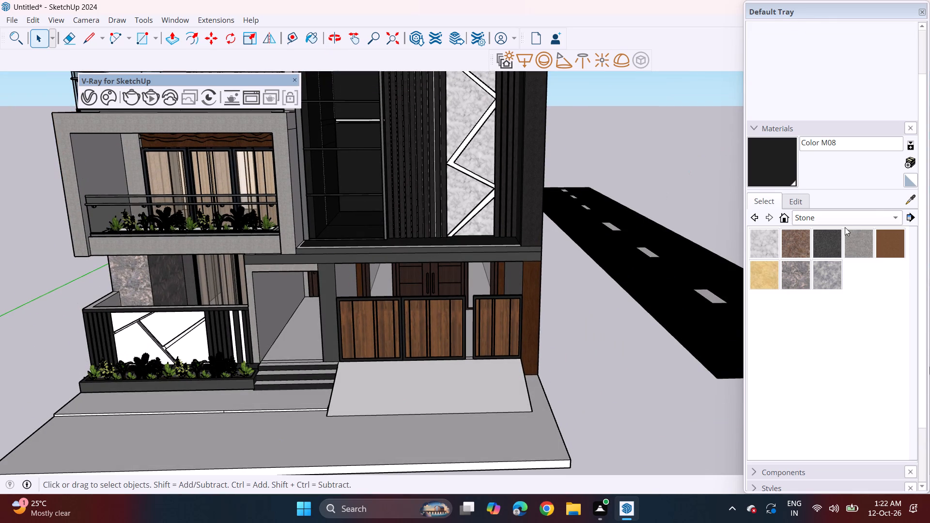
pyautogui.click(837, 215)
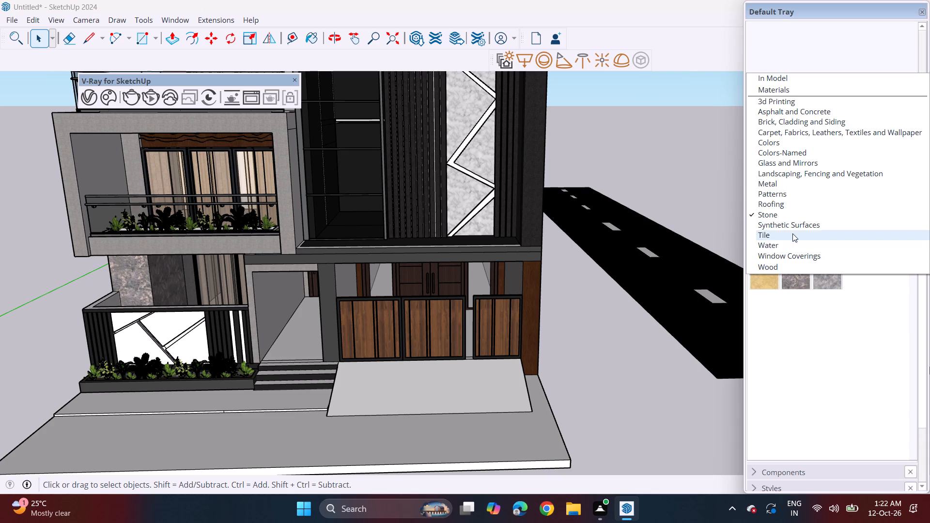
pyautogui.click(792, 231)
pyautogui.click(864, 392)
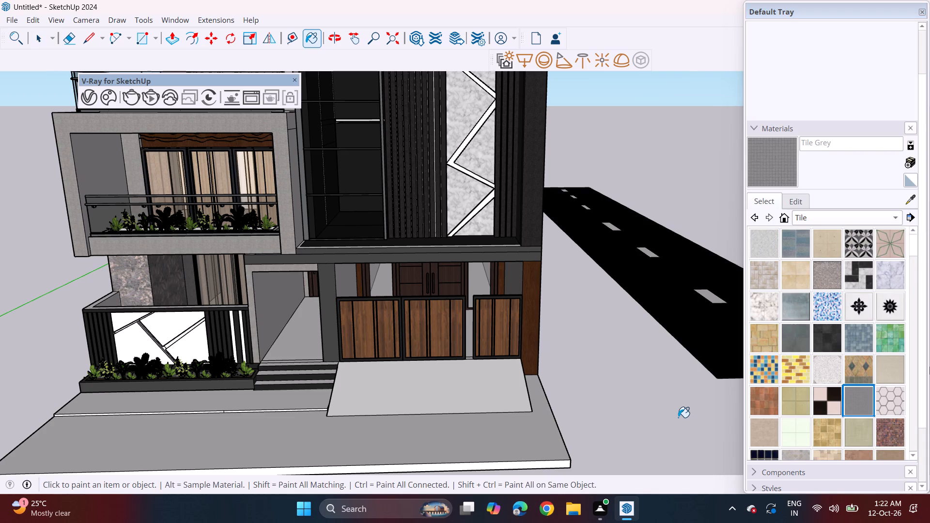
pyautogui.click(416, 391)
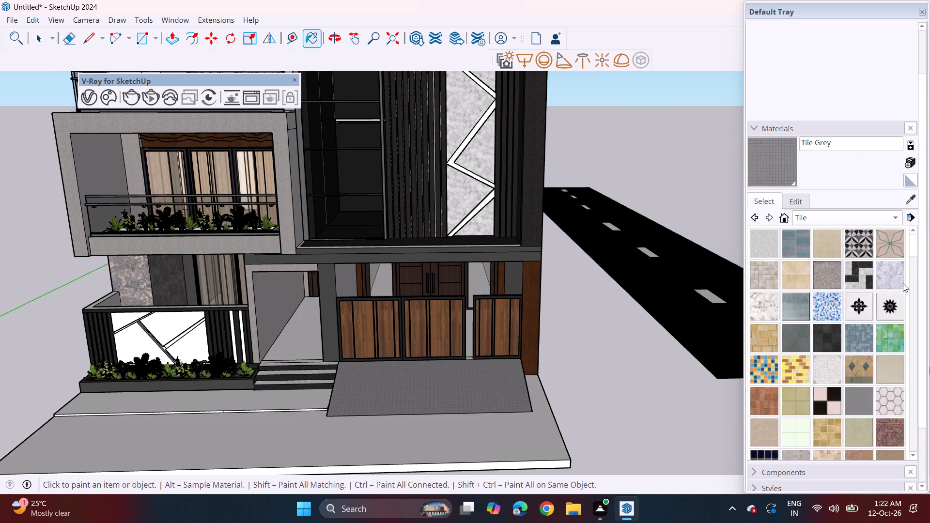
pyautogui.click(469, 337)
pyautogui.click(280, 341)
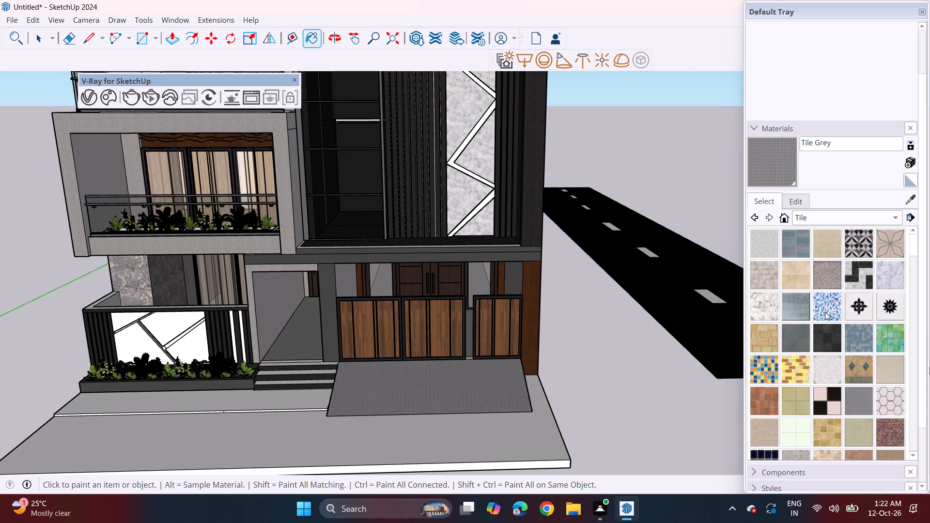
# Enlarge the Tile Grey texture by setting its width to 300 inches, giving 25' by 25' tiling.
pyautogui.click(797, 203)
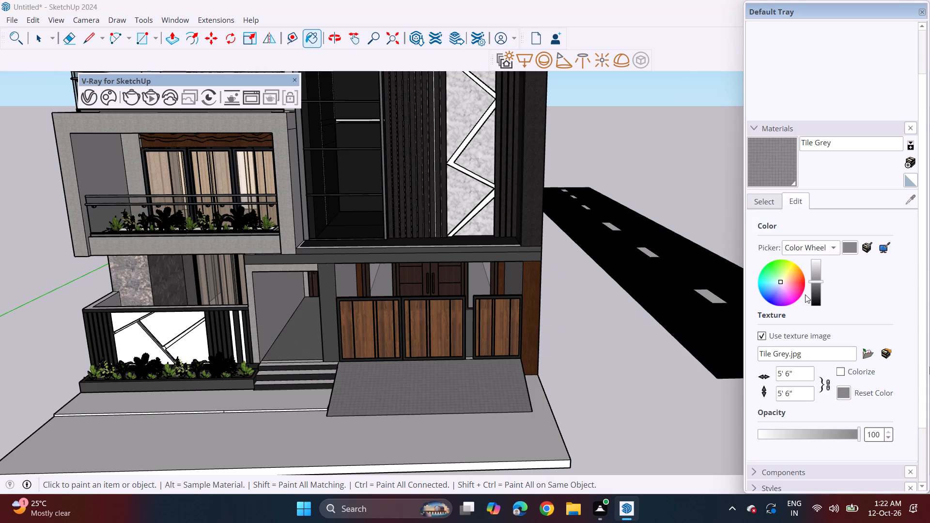
pyautogui.click(801, 375)
pyautogui.press('BackSpace')
pyautogui.press('BackSpace')
pyautogui.press('BackSpace')
pyautogui.press('BackSpace')
pyautogui.press('BackSpace')
pyautogui.write('200')
pyautogui.press('BackSpace')
pyautogui.press('BackSpace')
pyautogui.press('BackSpace')
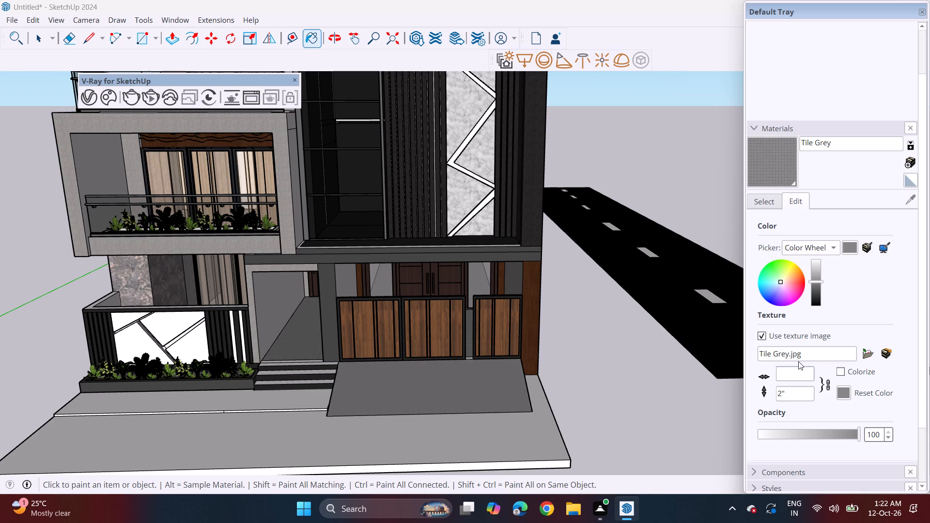
pyautogui.write('63000')
pyautogui.press('BackSpace')
pyautogui.press('BackSpace')
pyautogui.press('BackSpace')
pyautogui.press('BackSpace')
pyautogui.press('BackSpace')
pyautogui.write('300')
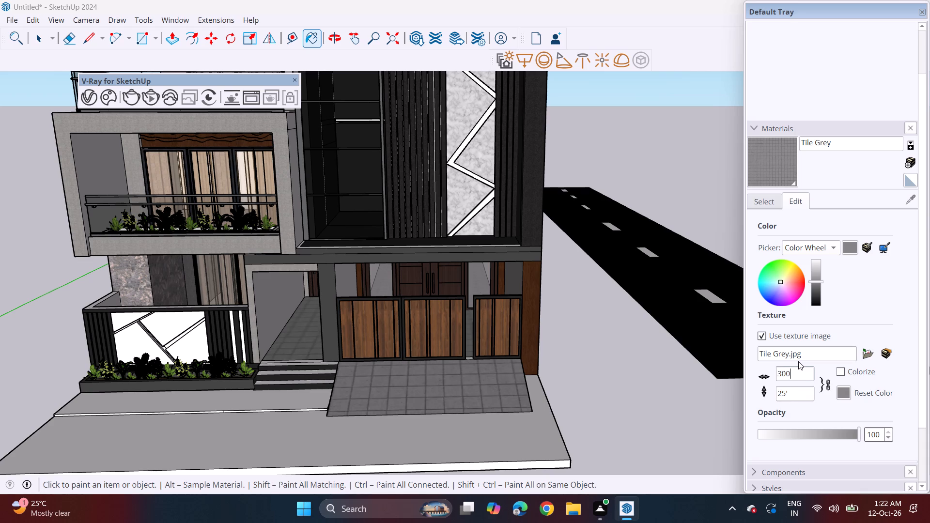
pyautogui.press('space')
pyautogui.click(554, 369)
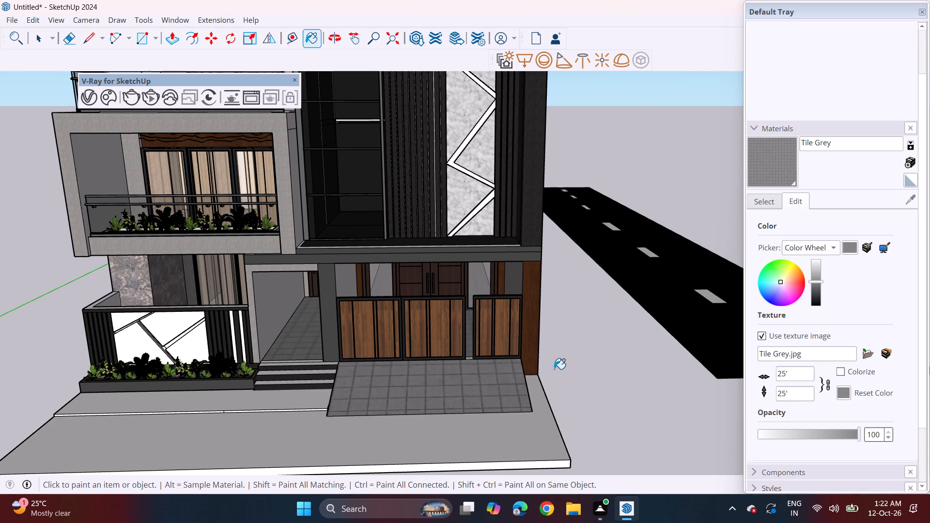
pyautogui.press('space')
pyautogui.click(560, 374)
# Push/Pull both long side faces of the ground slab outward to widen the plot on either side of the house.
pyautogui.moveTo(560, 377); pyautogui.dragTo(551, 329, button='middle')
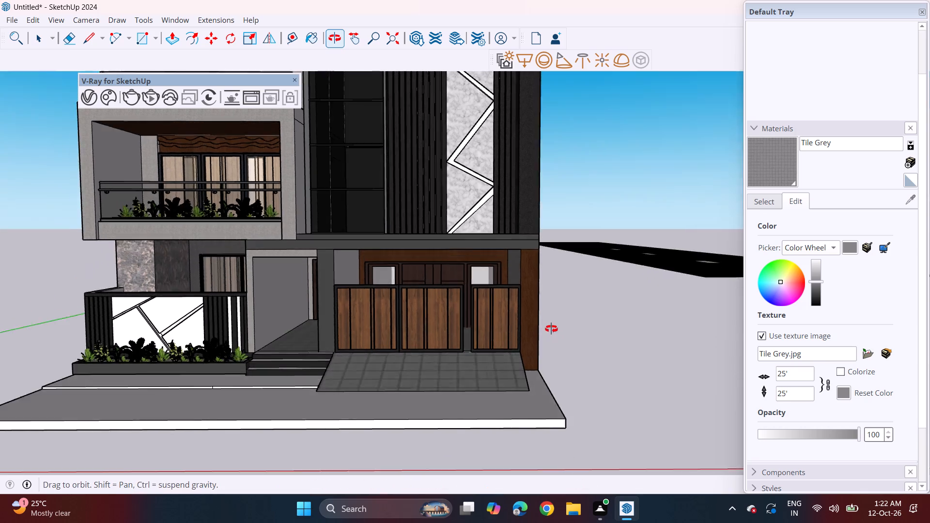
pyautogui.moveTo(551, 329); pyautogui.dragTo(548, 304, button='middle')
pyautogui.scroll(-2, 540, 301)
pyautogui.keyDown('shift'); pyautogui.moveTo(433, 312); pyautogui.dragTo(455, 373, button='middle'); pyautogui.keyUp('shift')
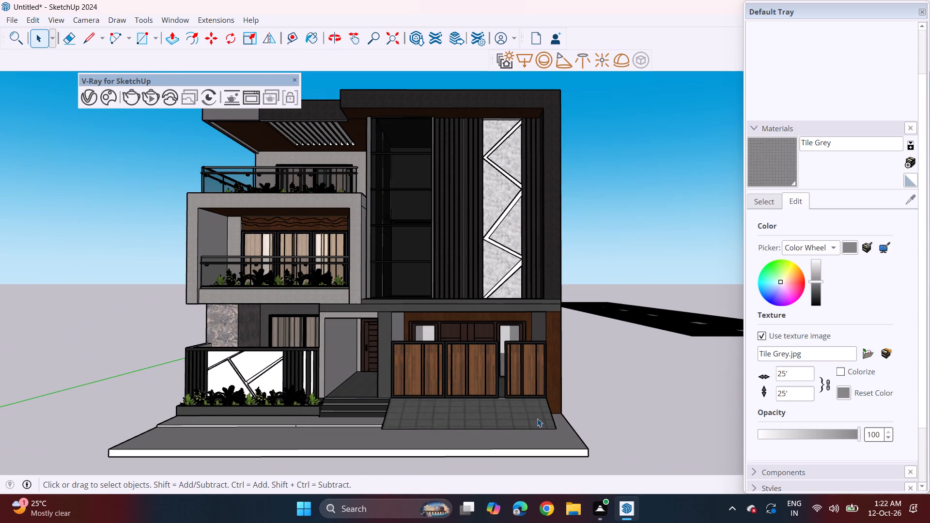
pyautogui.moveTo(534, 417); pyautogui.dragTo(309, 425, button='middle')
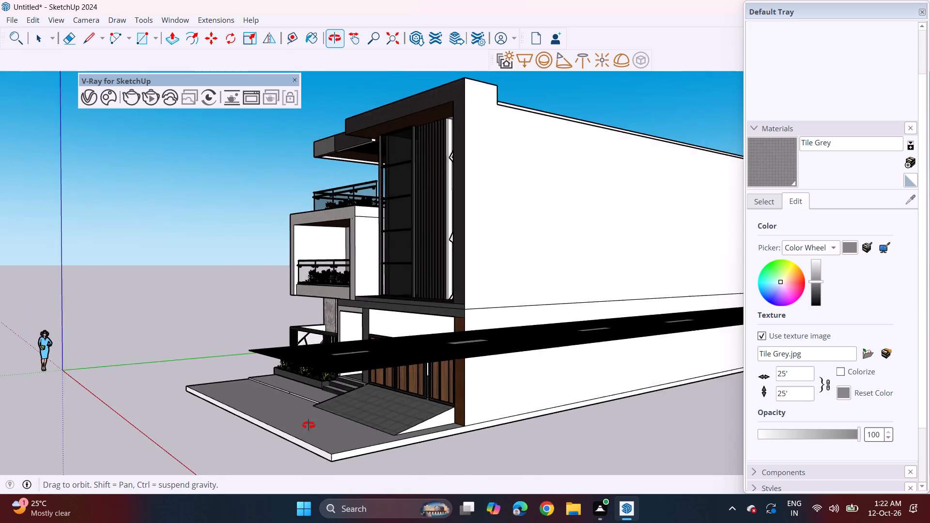
pyautogui.moveTo(309, 425); pyautogui.dragTo(413, 406, button='middle')
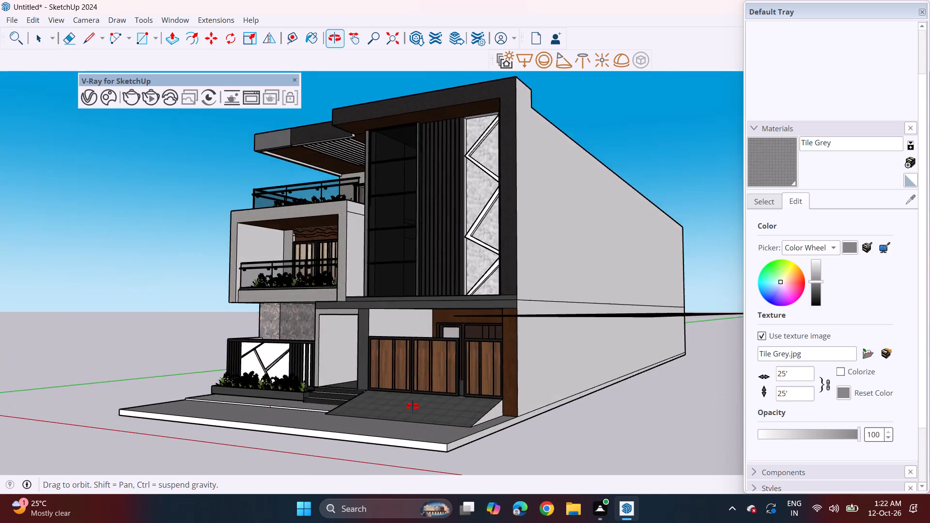
pyautogui.moveTo(413, 406); pyautogui.dragTo(527, 425, button='middle')
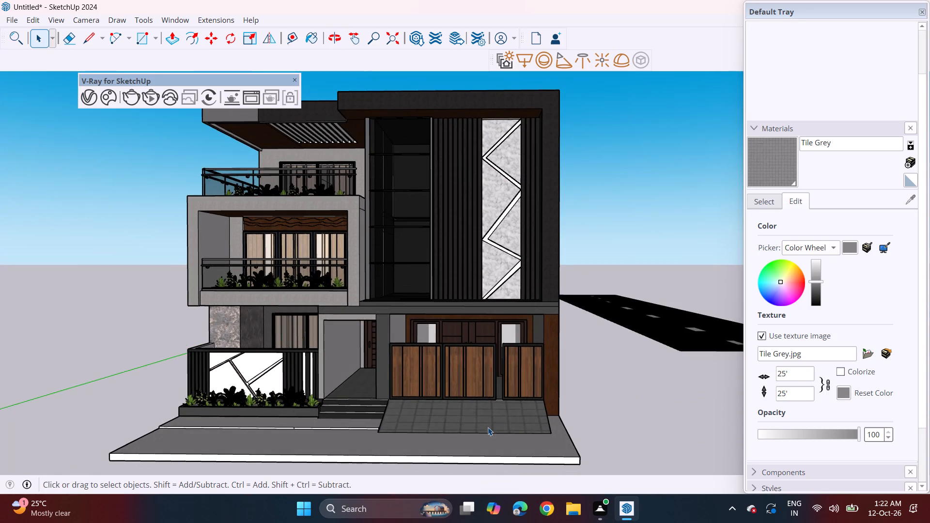
pyautogui.scroll(-2, 488, 427)
pyautogui.moveTo(549, 444); pyautogui.dragTo(399, 435, button='middle')
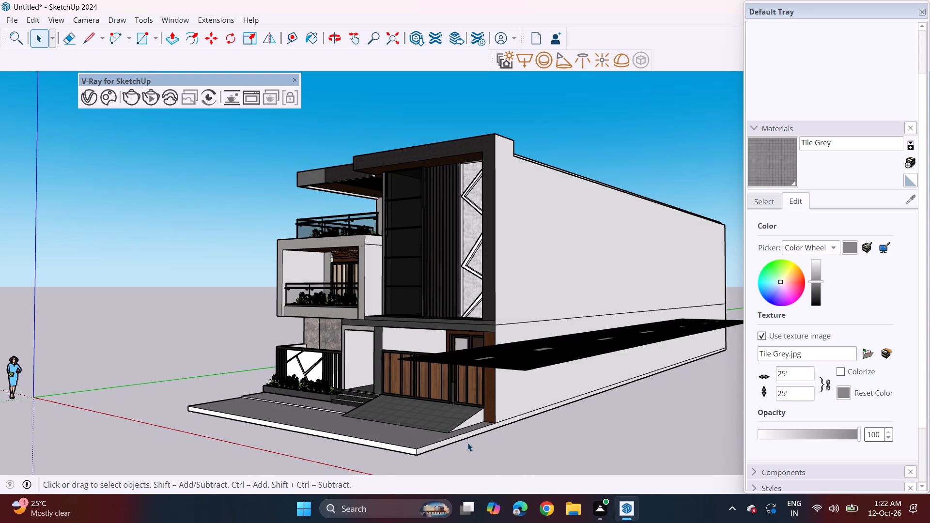
pyautogui.press('p')
pyautogui.click(469, 435)
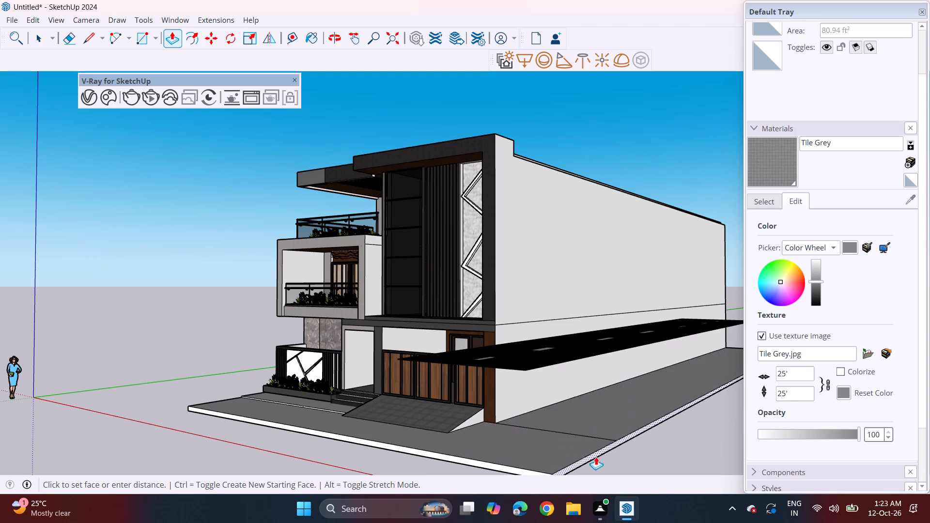
pyautogui.click(596, 457)
pyautogui.moveTo(221, 382); pyautogui.dragTo(532, 373, button='middle')
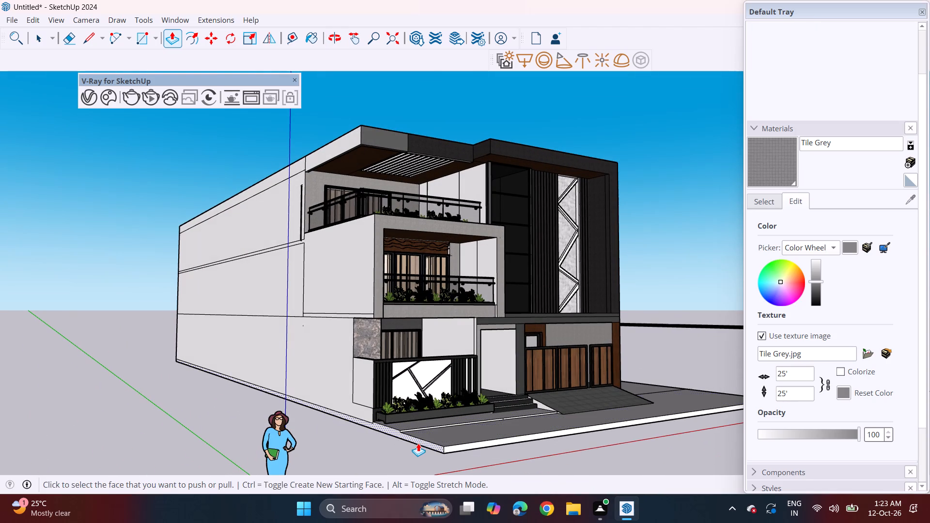
pyautogui.click(418, 444)
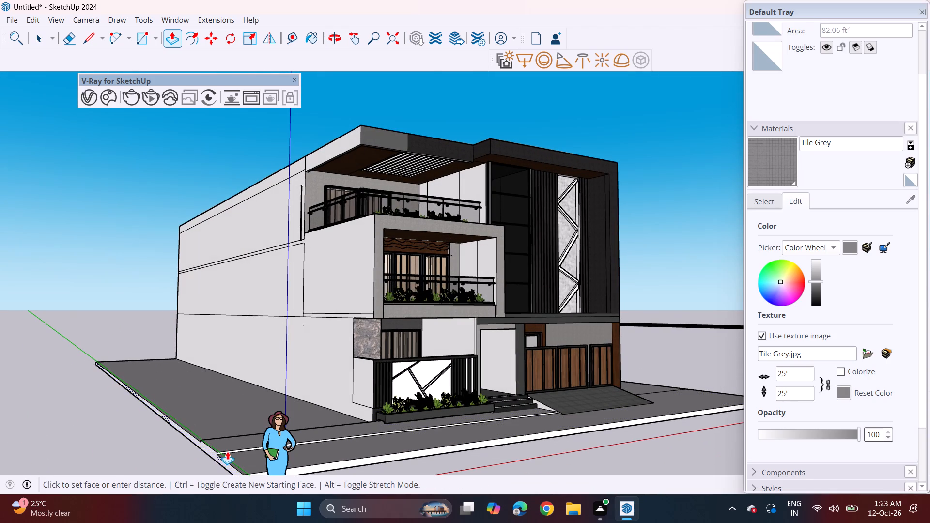
pyautogui.click(227, 451)
# Push/Pull the front face of the ground slab forward to extend the plot in front of the house.
pyautogui.moveTo(441, 389); pyautogui.dragTo(292, 414, button='middle')
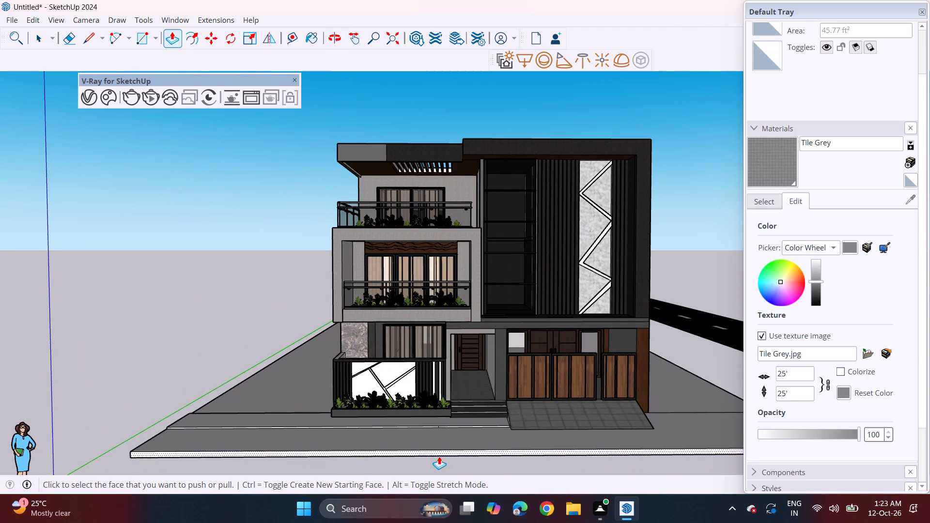
pyautogui.click(439, 456)
pyautogui.scroll(-8, 434, 460)
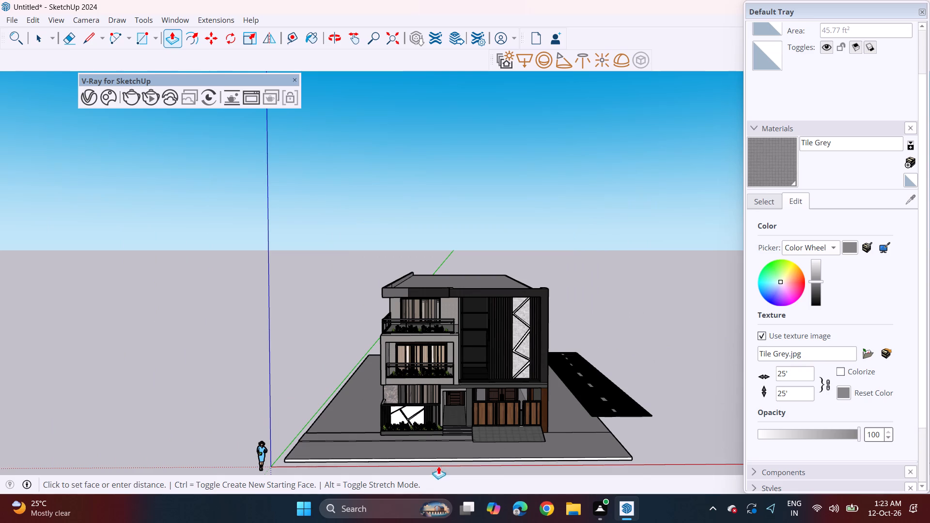
pyautogui.keyDown('shift'); pyautogui.moveTo(441, 462); pyautogui.dragTo(422, 362, button='middle'); pyautogui.keyUp('shift')
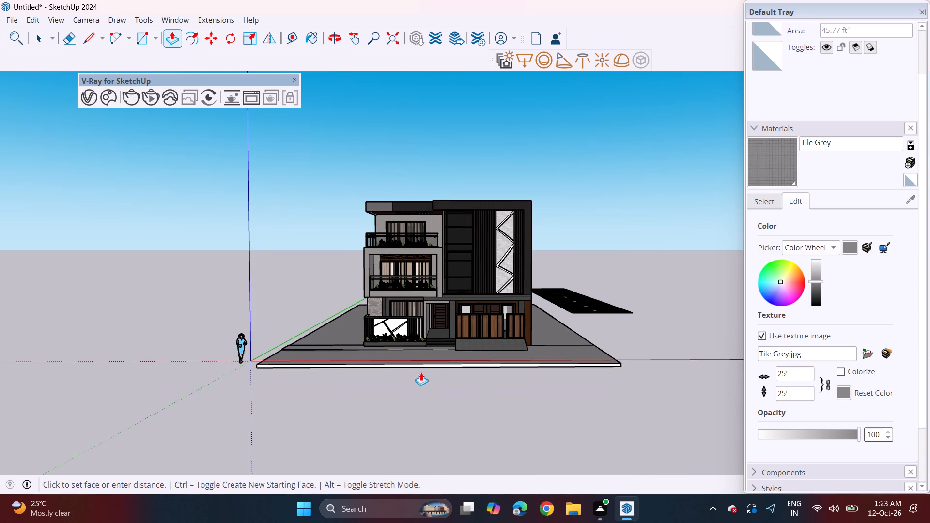
pyautogui.click(422, 384)
pyautogui.middleClick(440, 357)
pyautogui.scroll(2, 534, 319)
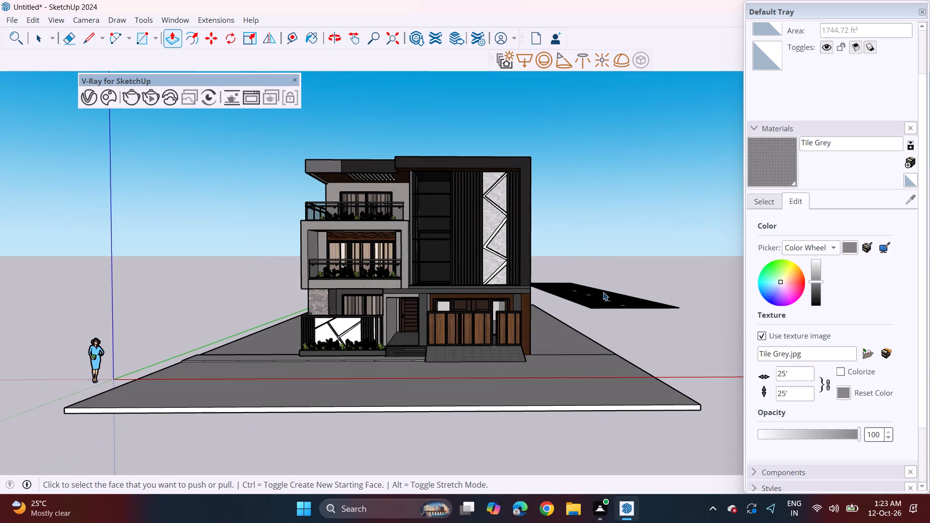
# Rotate the road strip on the ground plane so it runs parallel to the front of the house.
pyautogui.press('space')
pyautogui.click(603, 290)
pyautogui.moveTo(595, 308); pyautogui.dragTo(604, 370, button='middle')
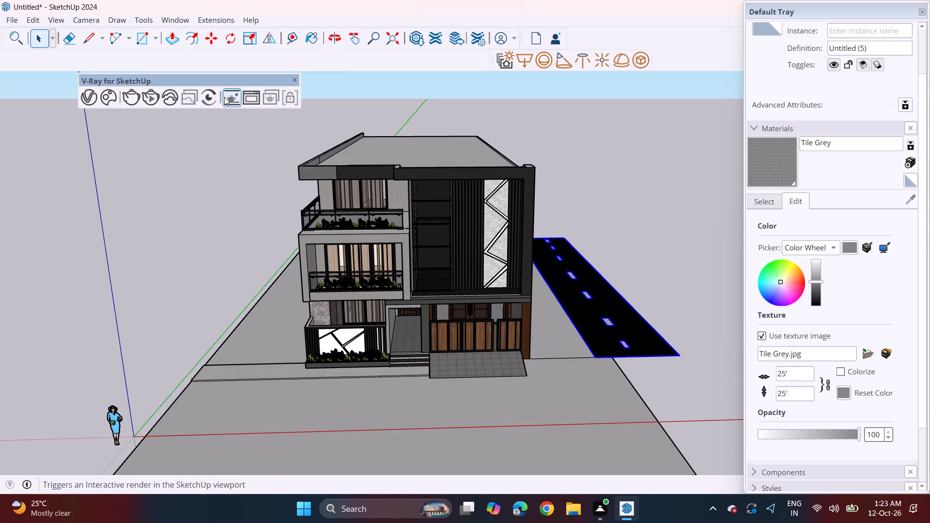
pyautogui.click(235, 39)
pyautogui.click(558, 430)
pyautogui.click(593, 431)
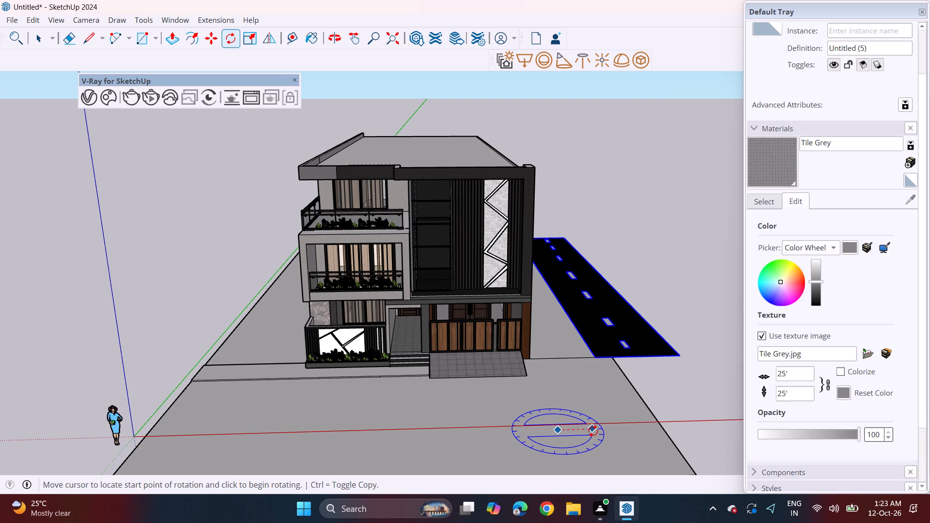
pyautogui.click(572, 467)
pyautogui.scroll(2, 610, 428)
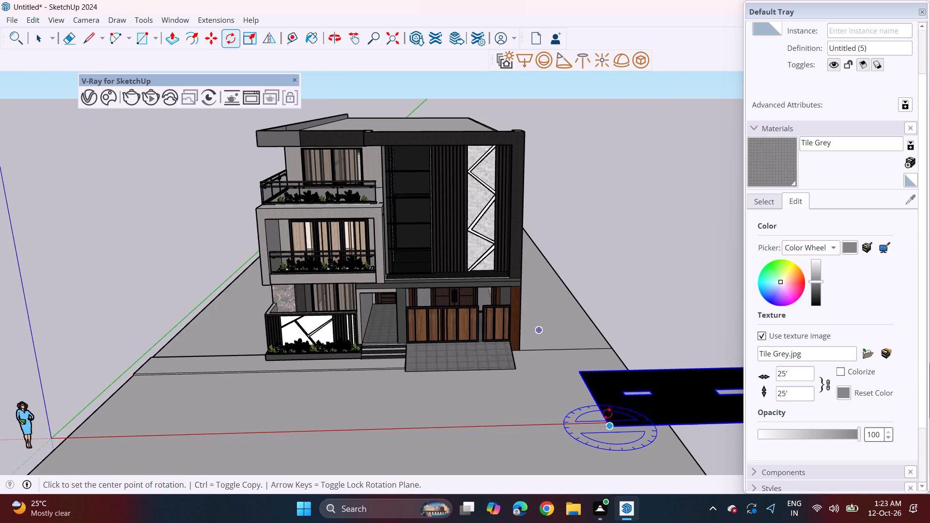
# Move the rotated road strip from beside the plot to across the front of the house.
pyautogui.scroll(-3, 603, 397)
pyautogui.keyDown('shift'); pyautogui.moveTo(602, 395); pyautogui.dragTo(382, 407, button='middle'); pyautogui.keyUp('shift')
pyautogui.scroll(-3, 375, 400)
pyautogui.scroll(-2, 525, 369)
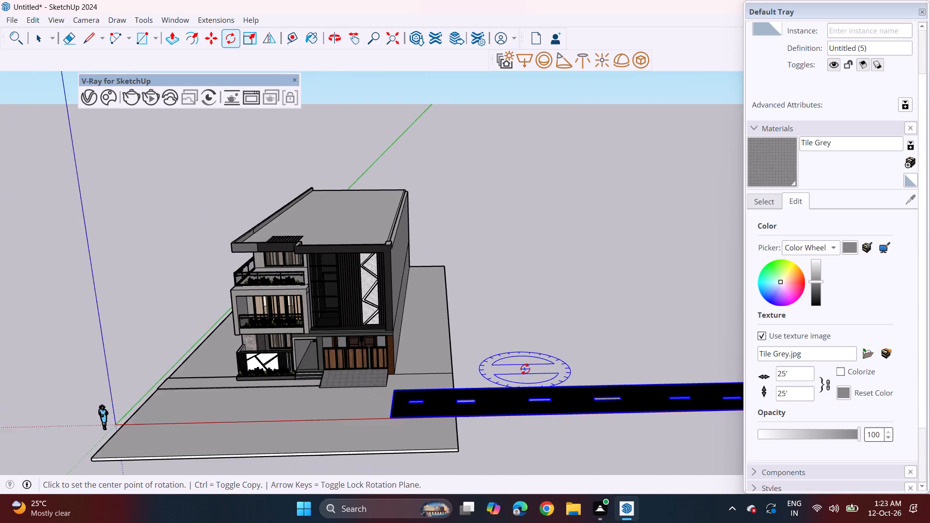
pyautogui.press('space')
pyautogui.click(555, 397)
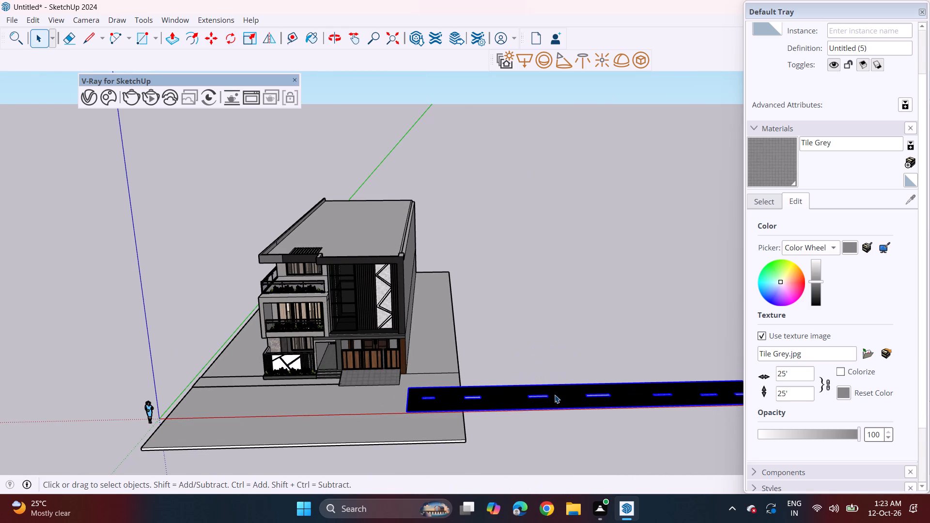
pyautogui.moveTo(555, 391); pyautogui.dragTo(447, 405, button='middle')
pyautogui.press('m')
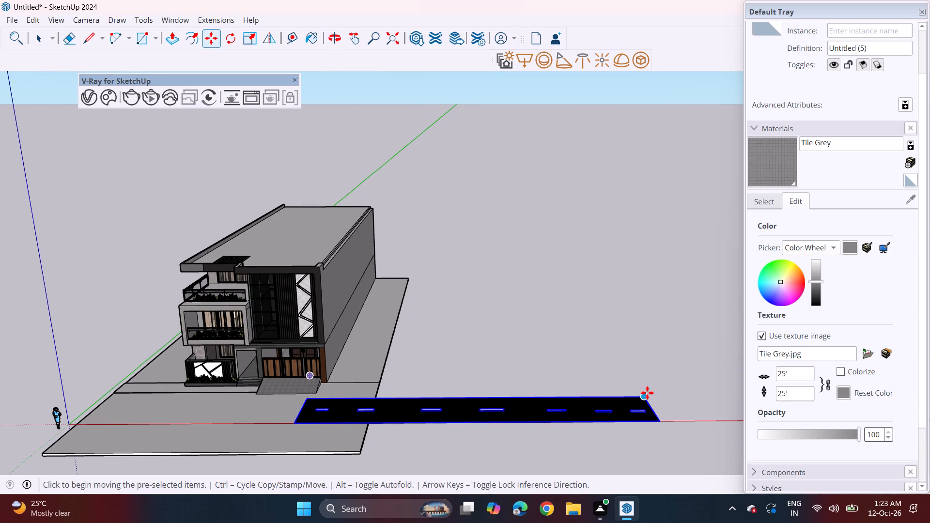
pyautogui.click(647, 392)
pyautogui.scroll(5, 325, 401)
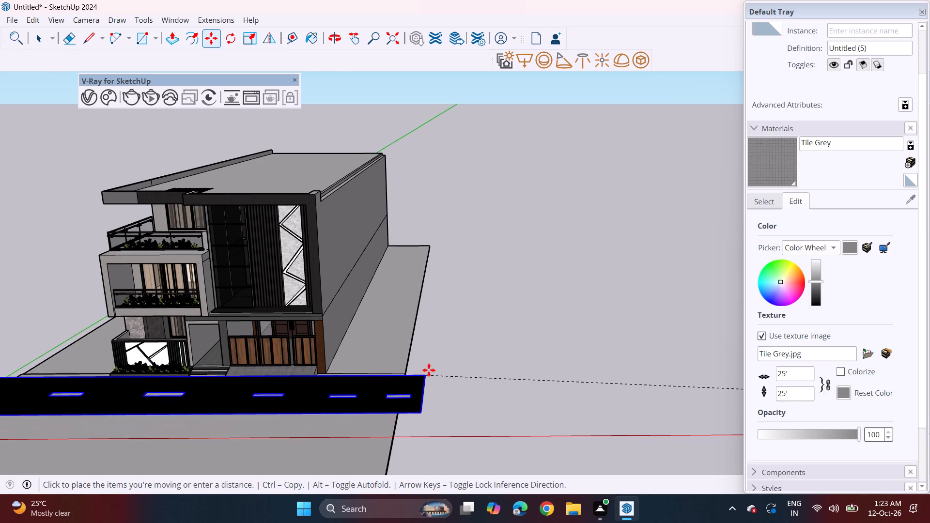
pyautogui.click(393, 379)
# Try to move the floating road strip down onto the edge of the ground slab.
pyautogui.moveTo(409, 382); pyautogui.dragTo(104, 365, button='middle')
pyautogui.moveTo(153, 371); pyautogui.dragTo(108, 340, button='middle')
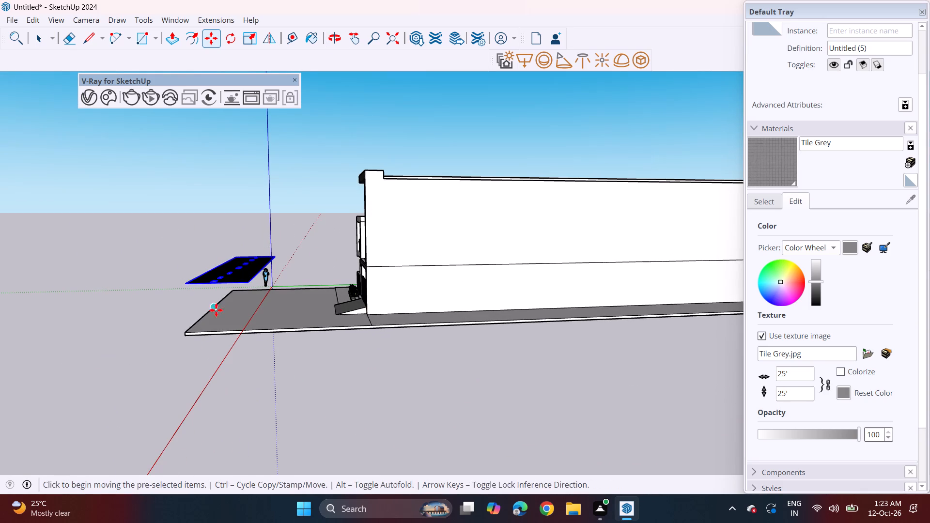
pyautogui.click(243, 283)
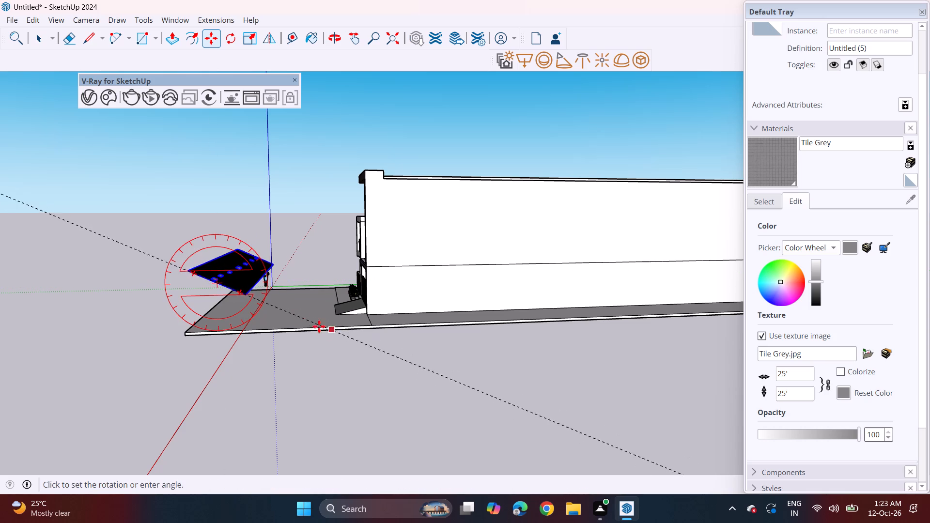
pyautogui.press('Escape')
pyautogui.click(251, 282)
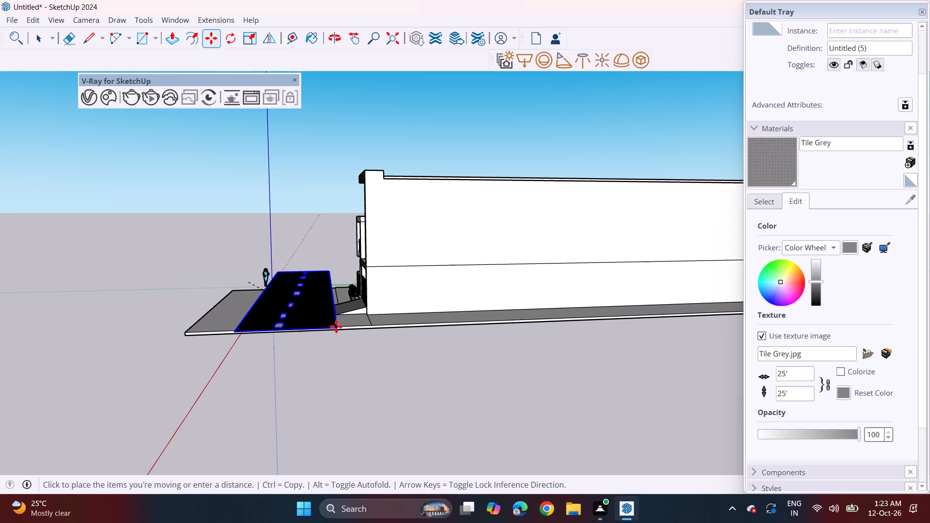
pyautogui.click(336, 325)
# Move the road strip back across the front part of the plot, ahead of the entrance and ramp.
pyautogui.moveTo(272, 305); pyautogui.dragTo(669, 316, button='middle')
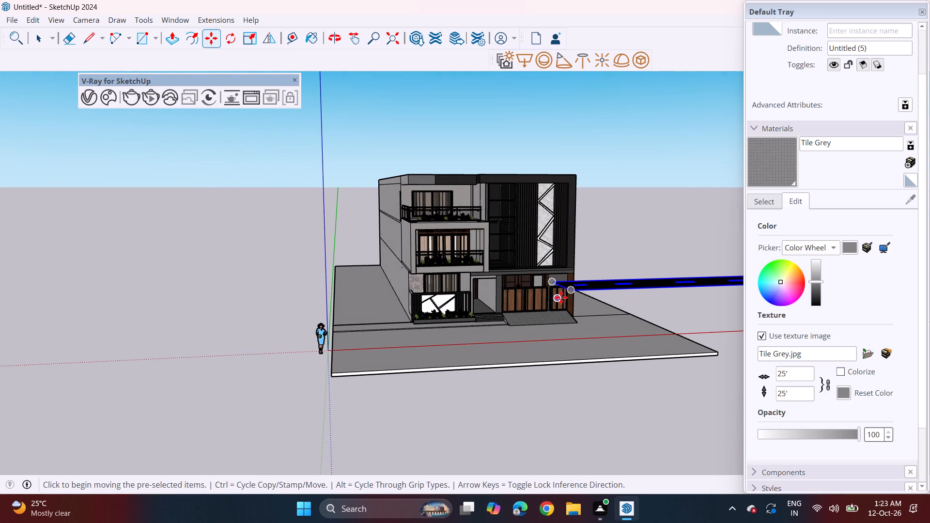
pyautogui.click(571, 294)
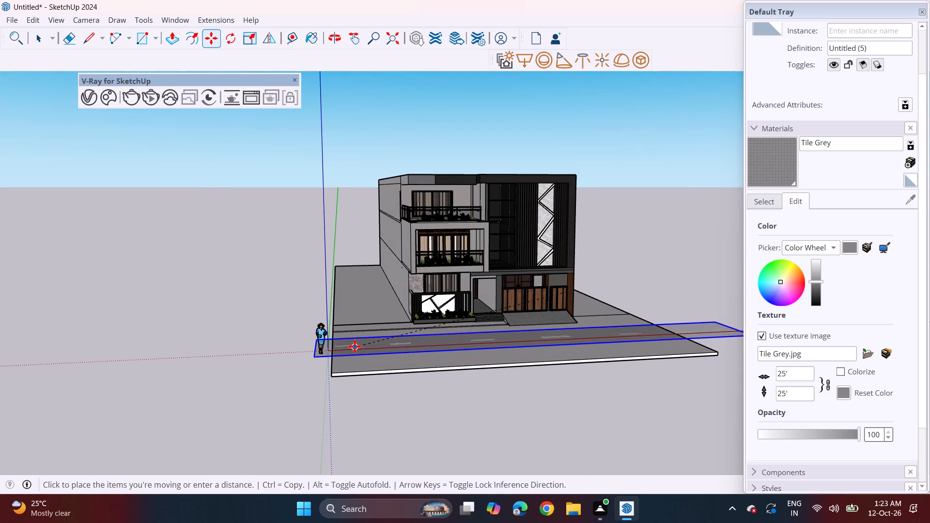
pyautogui.click(356, 344)
# Move the road strip toward the house and down onto the ground slab, just in front of the ramp.
pyautogui.moveTo(485, 338); pyautogui.dragTo(314, 385, button='middle')
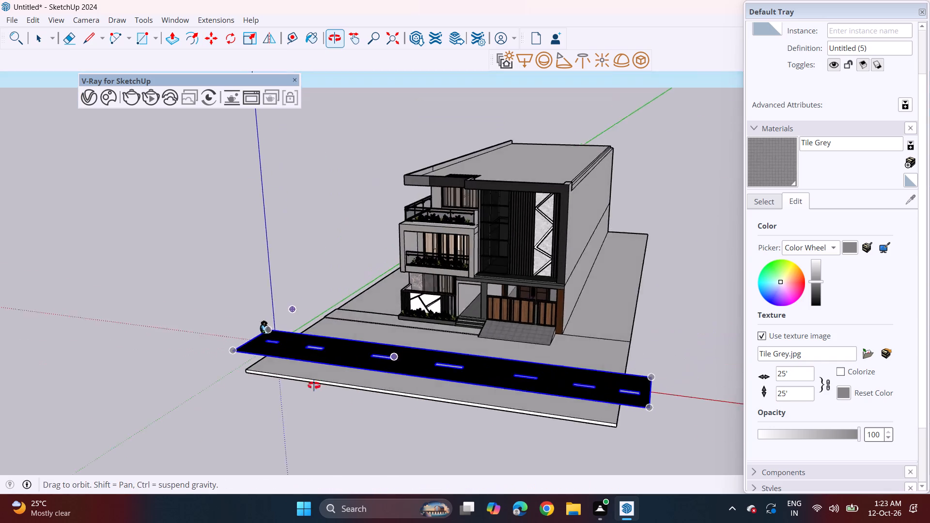
pyautogui.moveTo(314, 385); pyautogui.dragTo(192, 406, button='middle')
pyautogui.moveTo(450, 427); pyautogui.dragTo(324, 324, button='middle')
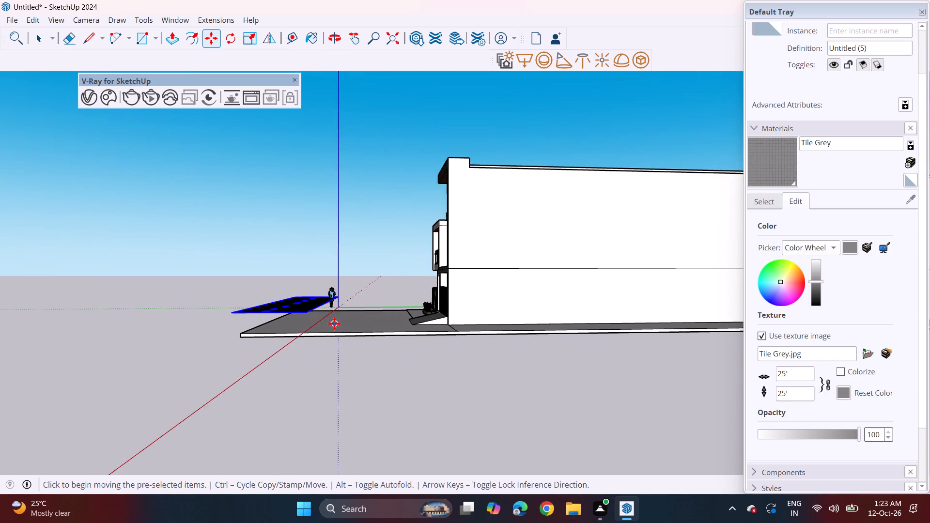
pyautogui.scroll(2, 334, 323)
pyautogui.click(301, 306)
pyautogui.middleClick(434, 340)
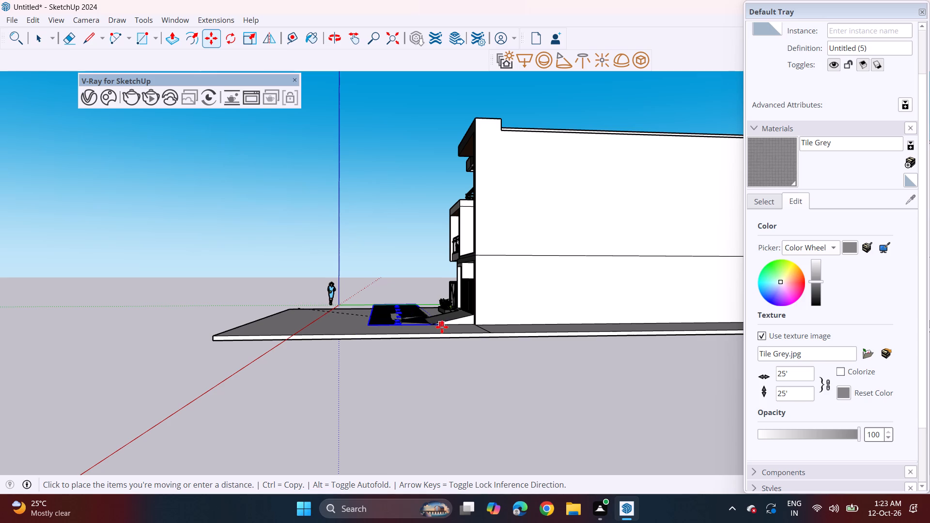
pyautogui.click(440, 322)
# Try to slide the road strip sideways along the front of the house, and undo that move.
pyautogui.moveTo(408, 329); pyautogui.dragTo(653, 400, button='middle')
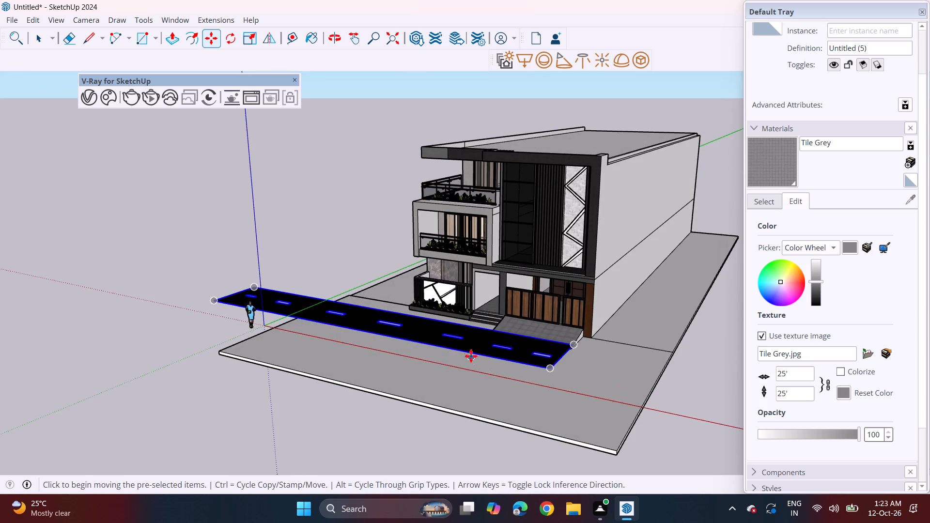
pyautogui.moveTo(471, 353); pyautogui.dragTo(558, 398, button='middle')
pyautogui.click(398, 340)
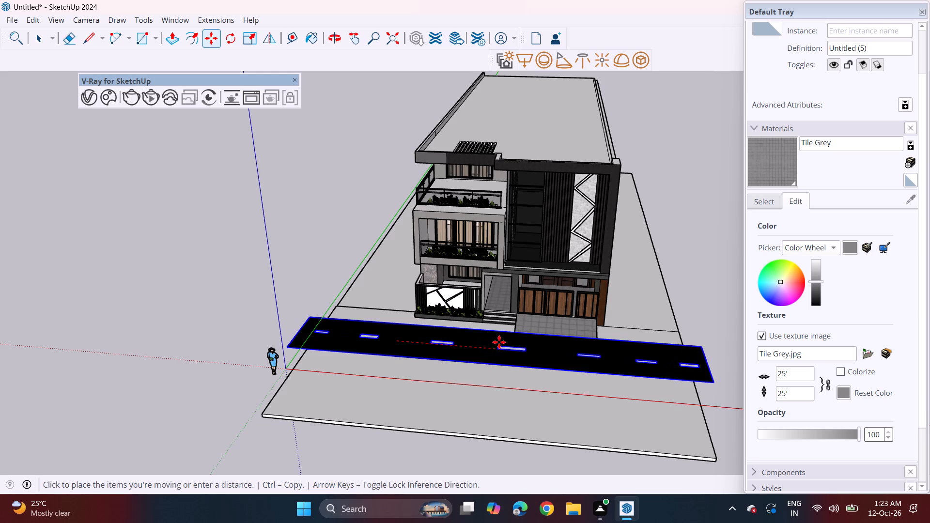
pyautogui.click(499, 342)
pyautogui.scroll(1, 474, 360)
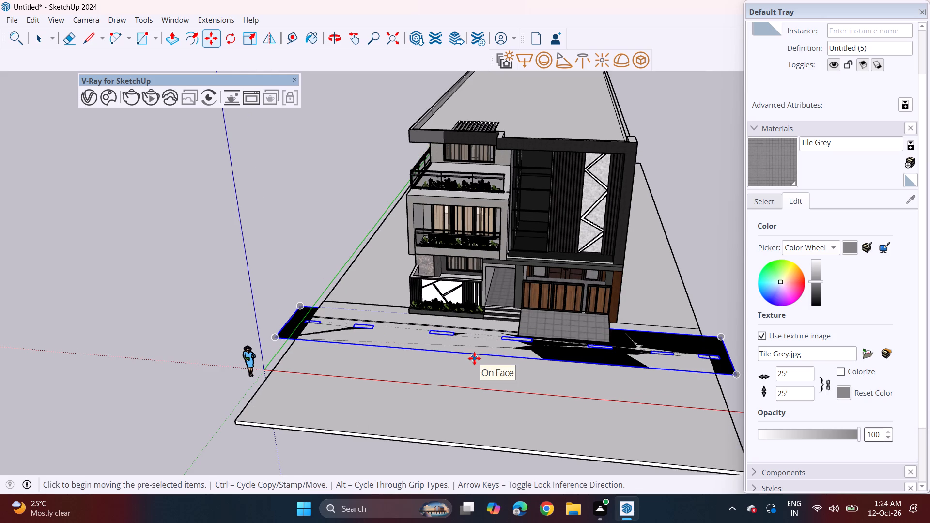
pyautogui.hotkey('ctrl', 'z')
# Slide the road strip along the house front so it spans the full width of the plot.
pyautogui.click(473, 351)
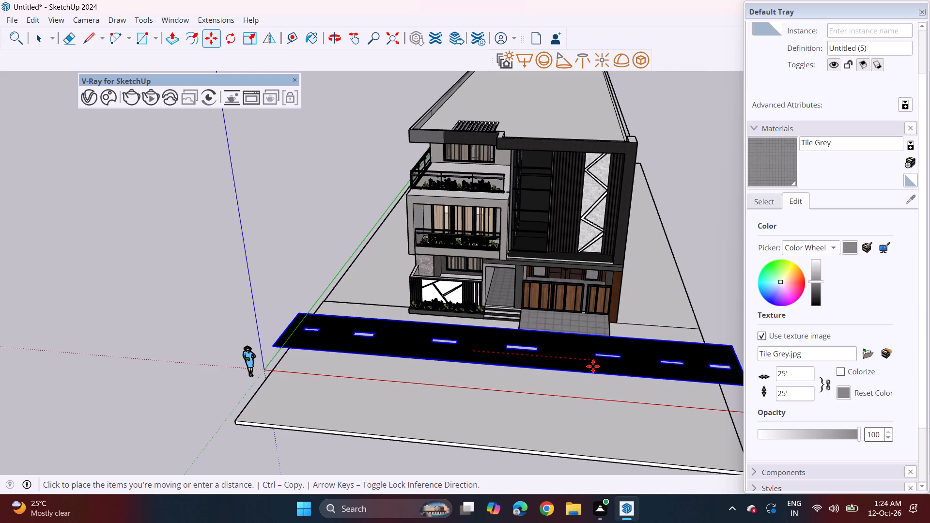
pyautogui.click(589, 365)
# Examine the front facade, entrance and ramp with the road strip in place from several angles.
pyautogui.moveTo(548, 361); pyautogui.dragTo(555, 318, button='middle')
pyautogui.scroll(3, 555, 318)
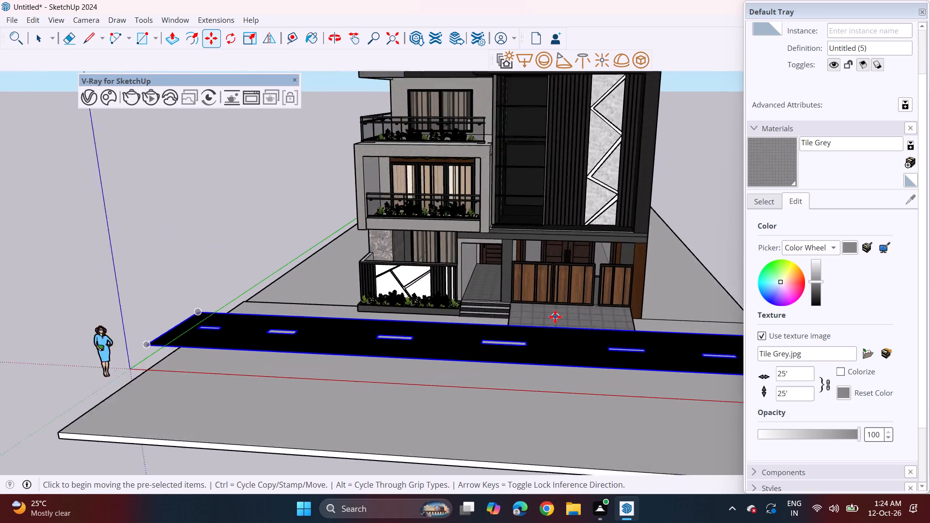
pyautogui.scroll(3, 555, 317)
pyautogui.middleClick(554, 315)
pyautogui.moveTo(552, 314); pyautogui.dragTo(557, 394, button='middle')
pyautogui.moveTo(557, 392); pyautogui.dragTo(568, 334, button='middle')
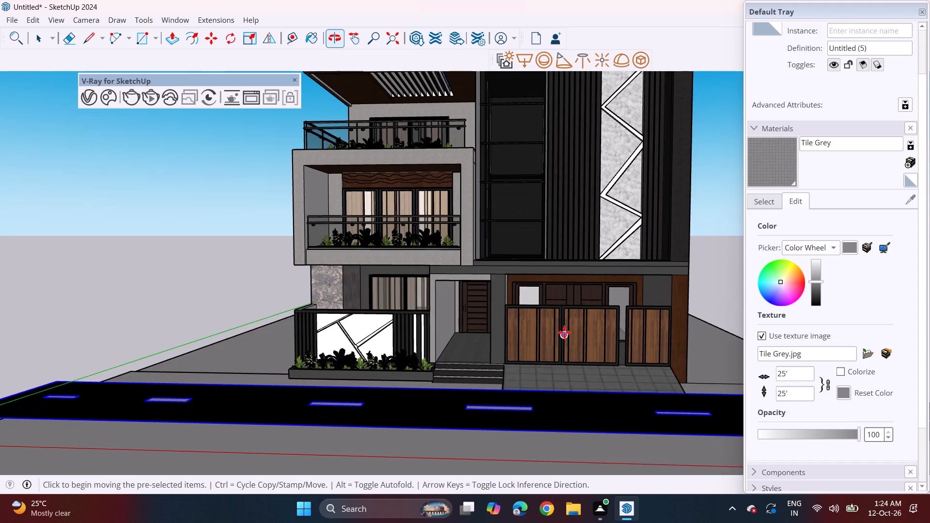
pyautogui.keyDown('shift'); pyautogui.moveTo(564, 330); pyautogui.dragTo(546, 395, button='middle'); pyautogui.keyUp('shift')
pyautogui.moveTo(536, 395); pyautogui.dragTo(541, 375, button='middle')
pyautogui.scroll(-2, 537, 375)
pyautogui.moveTo(518, 384); pyautogui.dragTo(511, 426, button='middle')
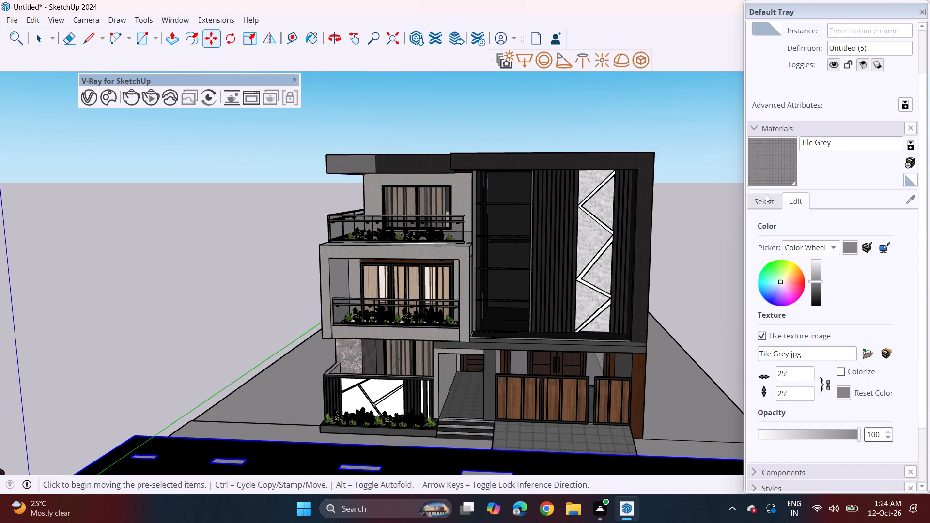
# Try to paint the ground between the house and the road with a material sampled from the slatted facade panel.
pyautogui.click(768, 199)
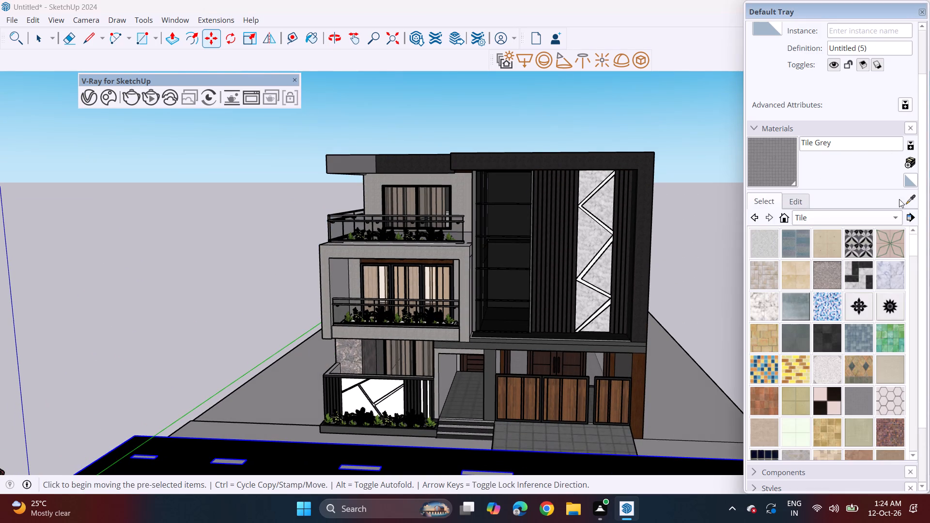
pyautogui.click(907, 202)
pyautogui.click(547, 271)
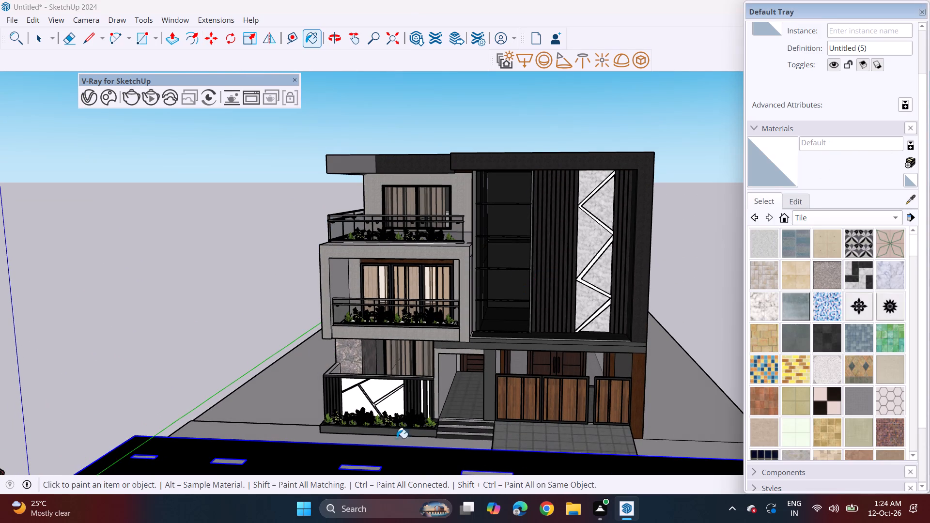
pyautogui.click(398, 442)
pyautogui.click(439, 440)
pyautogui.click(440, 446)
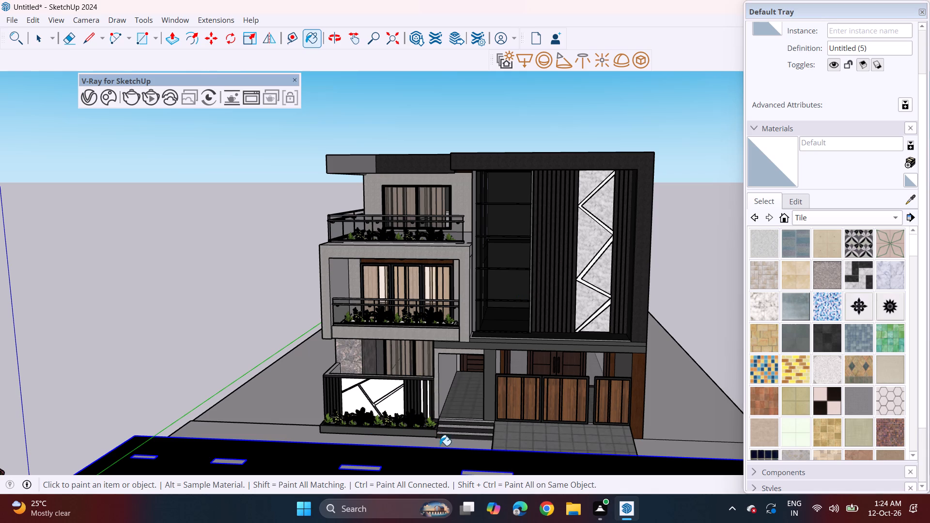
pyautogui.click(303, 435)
# Sample Granite Dark Gray from the facade frame and paint it on the front ground on both sides of the ramp.
pyautogui.click(911, 197)
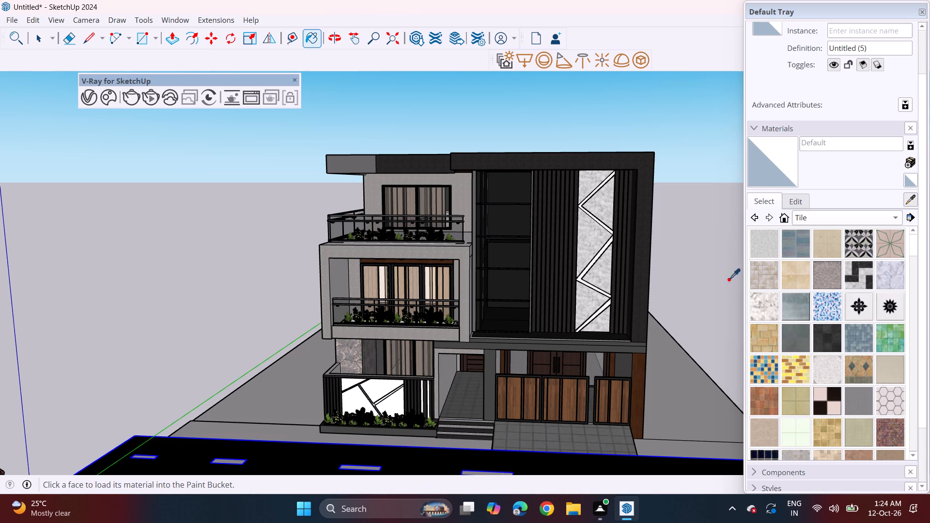
pyautogui.click(638, 281)
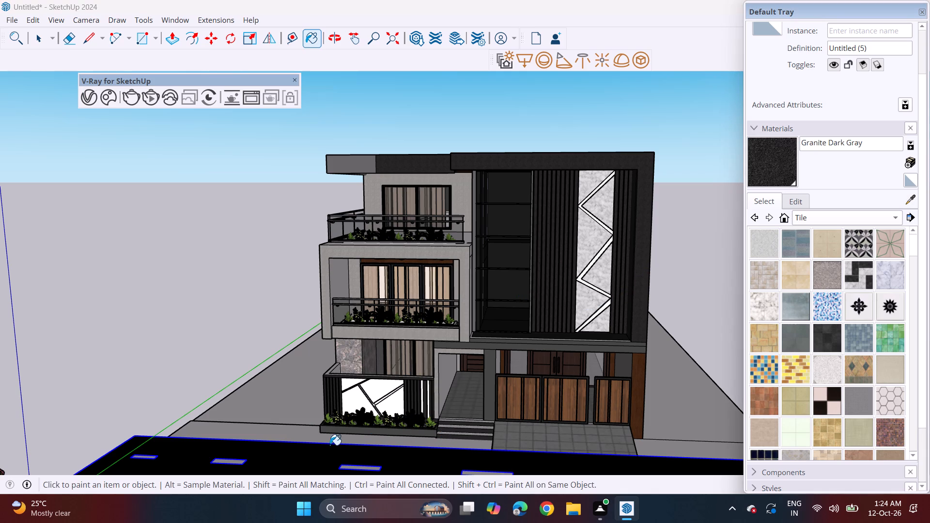
pyautogui.click(310, 432)
pyautogui.click(671, 453)
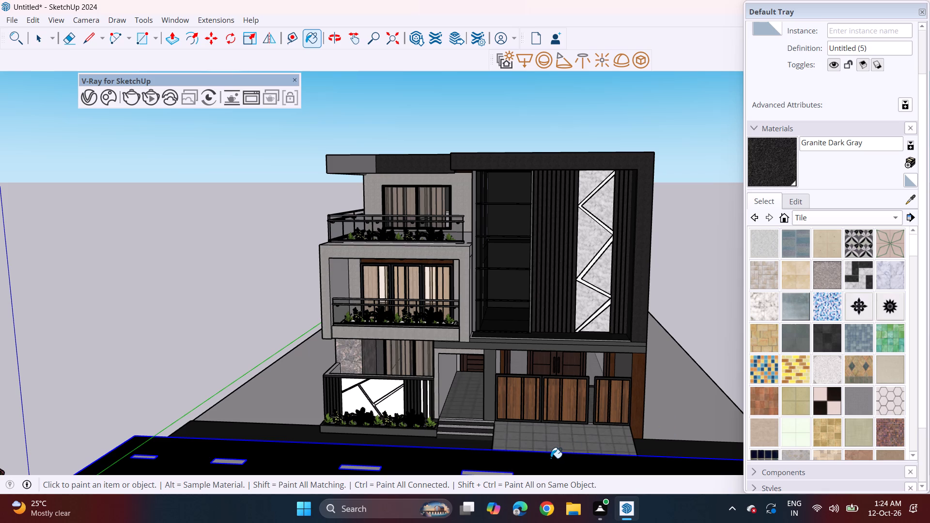
# Paint the white panels between the diagonal strips of the front boundary wall with the Slate tile material.
pyautogui.moveTo(508, 462); pyautogui.dragTo(527, 401, button='middle')
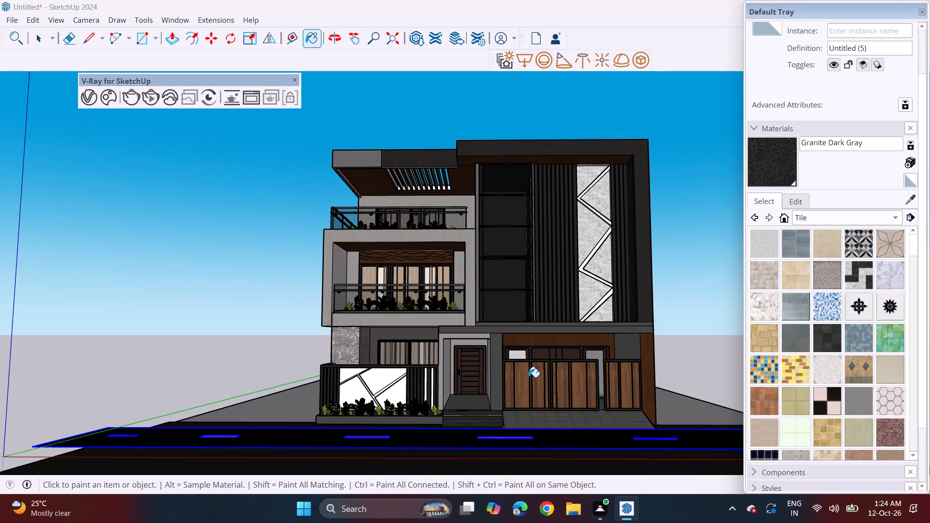
pyautogui.keyDown('shift'); pyautogui.moveTo(529, 370); pyautogui.dragTo(494, 423, button='middle'); pyautogui.keyUp('shift')
pyautogui.scroll(-2, 488, 415)
pyautogui.keyDown('shift'); pyautogui.moveTo(497, 421); pyautogui.dragTo(480, 398, button='middle'); pyautogui.keyUp('shift')
pyautogui.scroll(1, 476, 392)
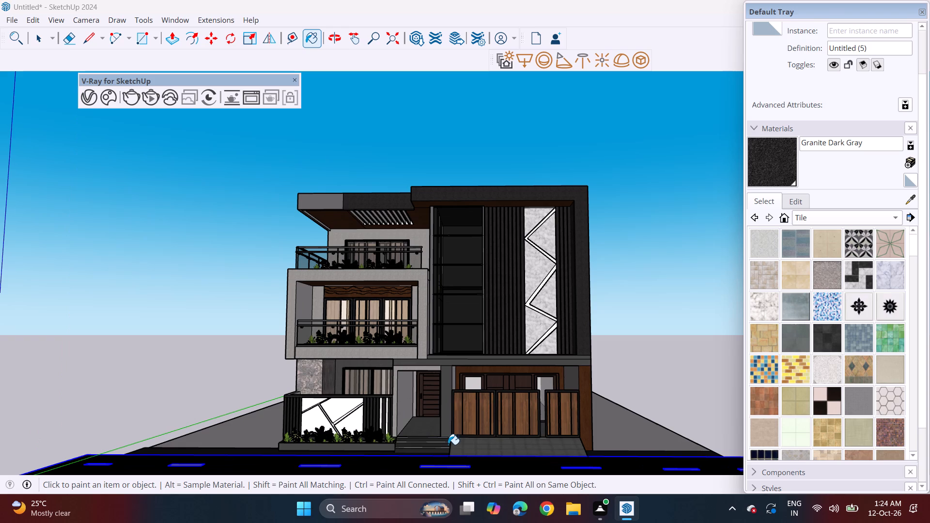
pyautogui.click(799, 332)
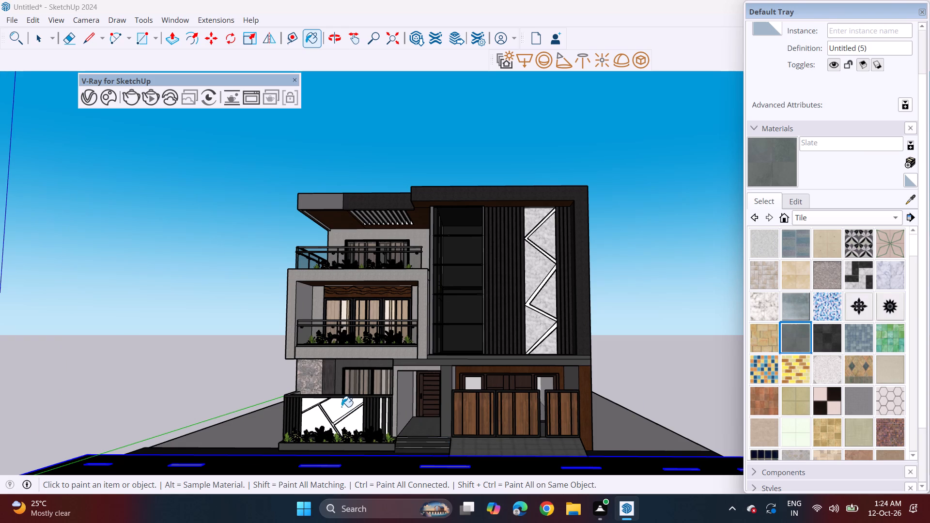
pyautogui.click(341, 404)
pyautogui.click(307, 421)
pyautogui.click(346, 419)
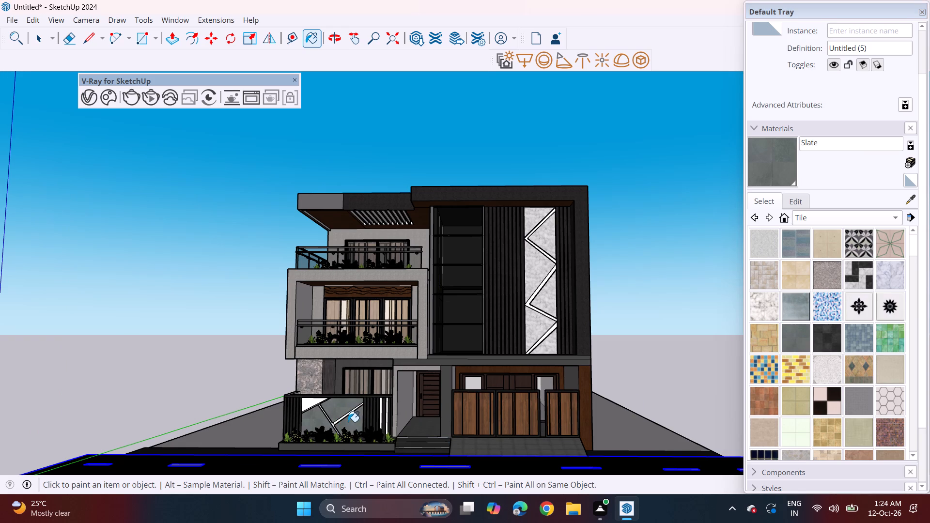
pyautogui.click(306, 402)
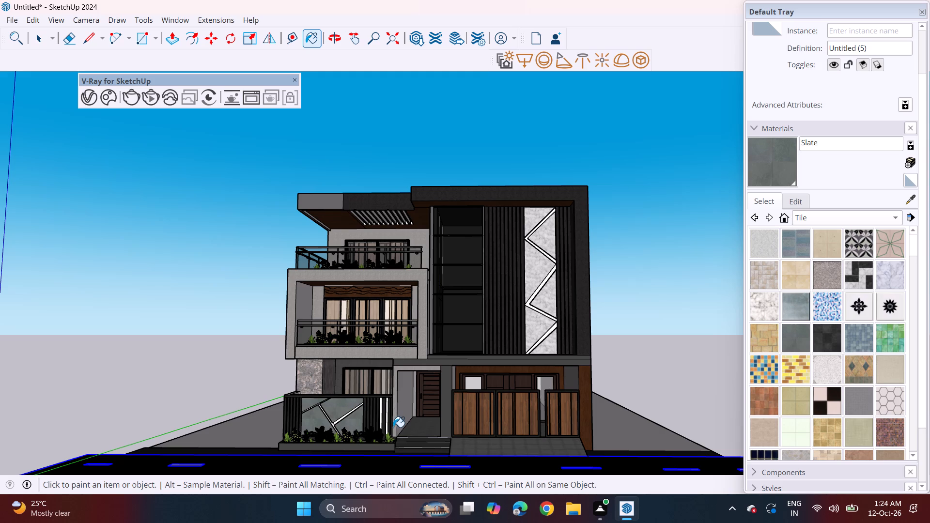
# Paint the two narrow white strips between the boundary wall's vertical slats beside the entrance with Slate.
pyautogui.scroll(9, 378, 431)
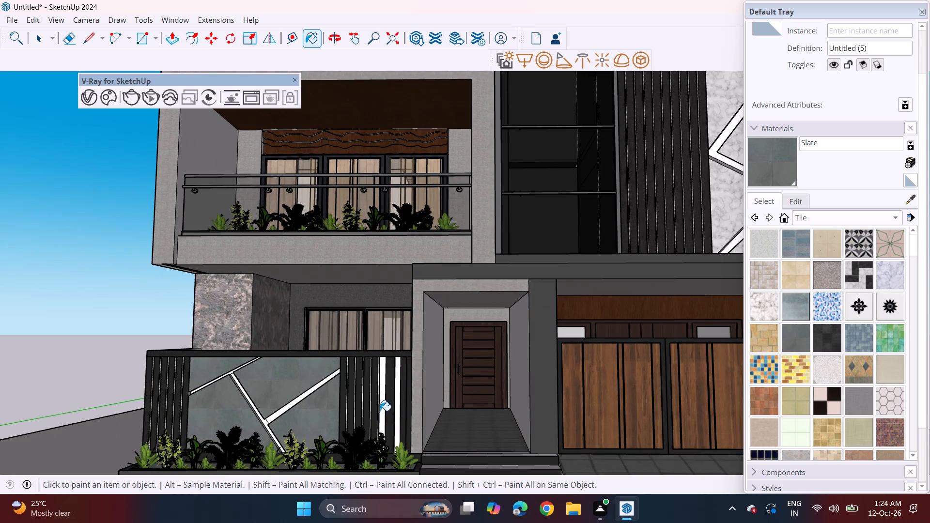
pyautogui.click(382, 405)
pyautogui.click(398, 404)
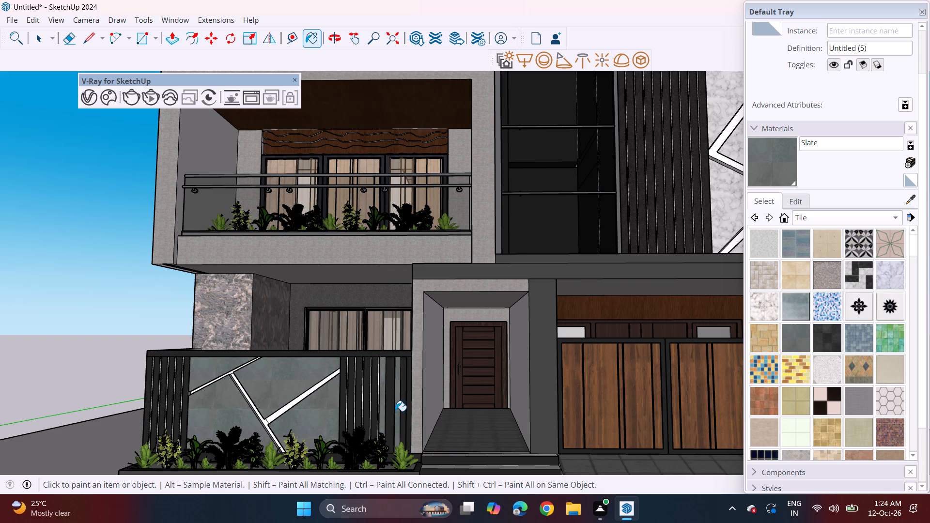
pyautogui.scroll(-4, 395, 409)
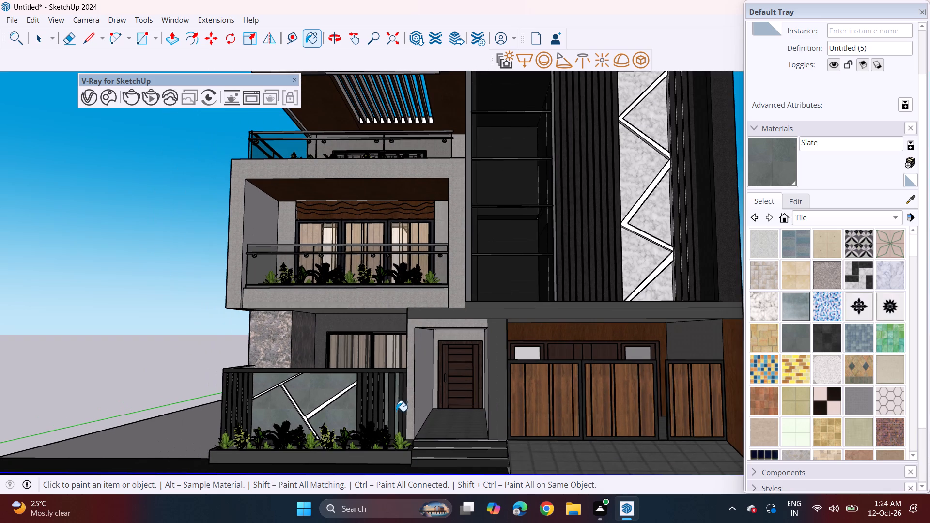
pyautogui.scroll(-1, 396, 411)
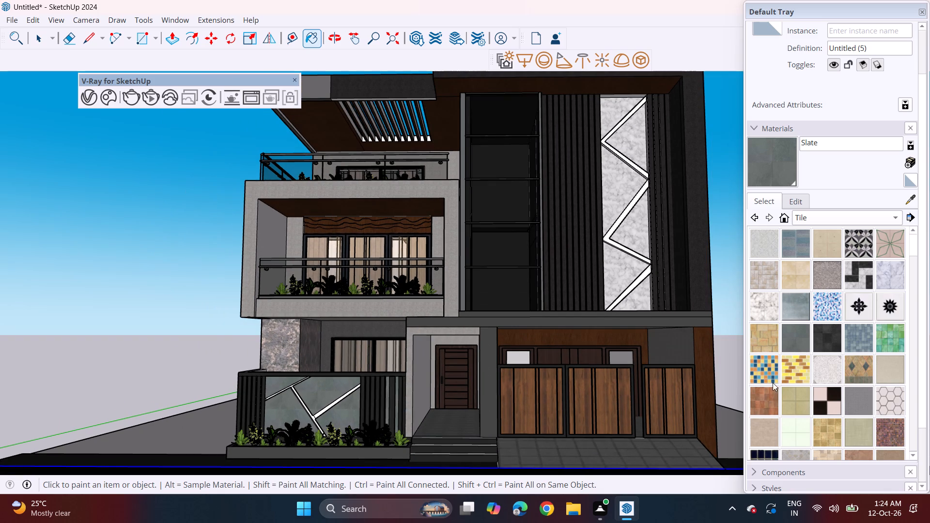
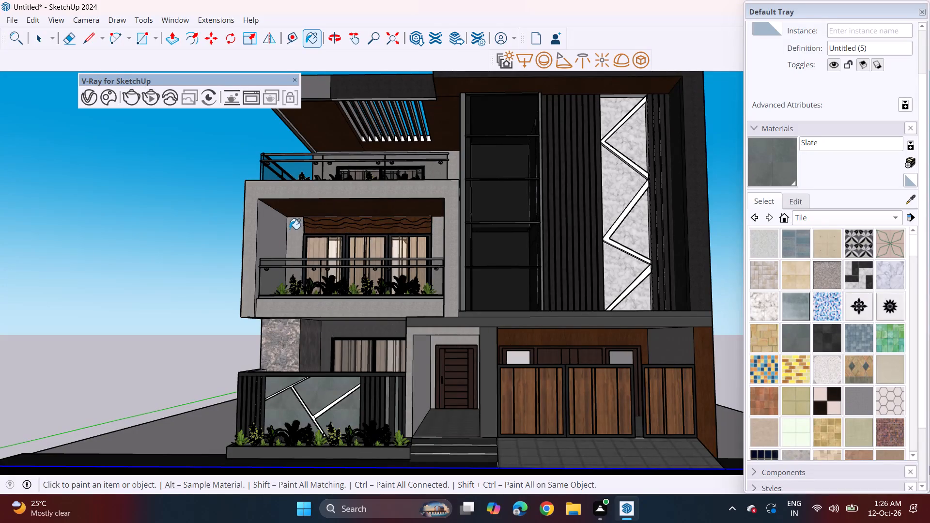
# Sample Granite Light Gray from the middle-storey balcony frame and paint it on a white side wall inside the room behind the windows.
pyautogui.click(335, 250)
pyautogui.click(914, 205)
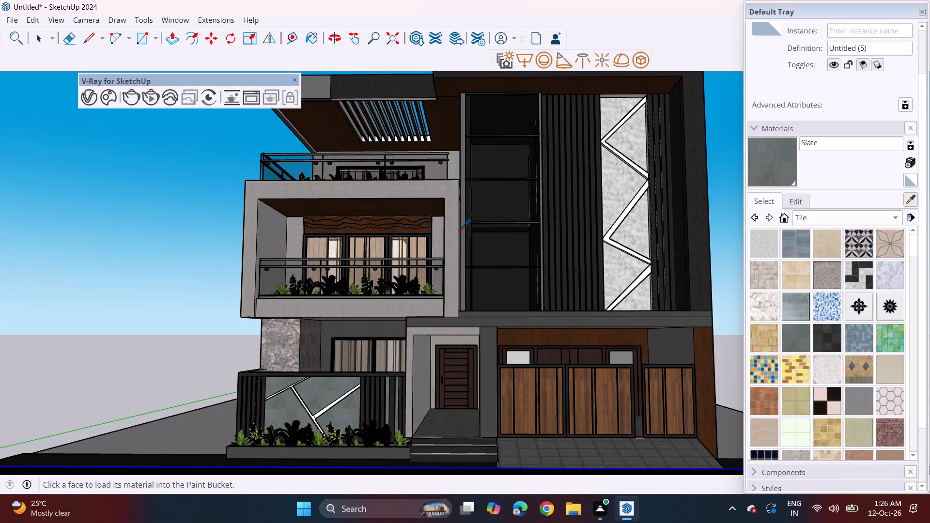
pyautogui.click(450, 231)
pyautogui.scroll(8, 383, 229)
pyautogui.scroll(4, 359, 276)
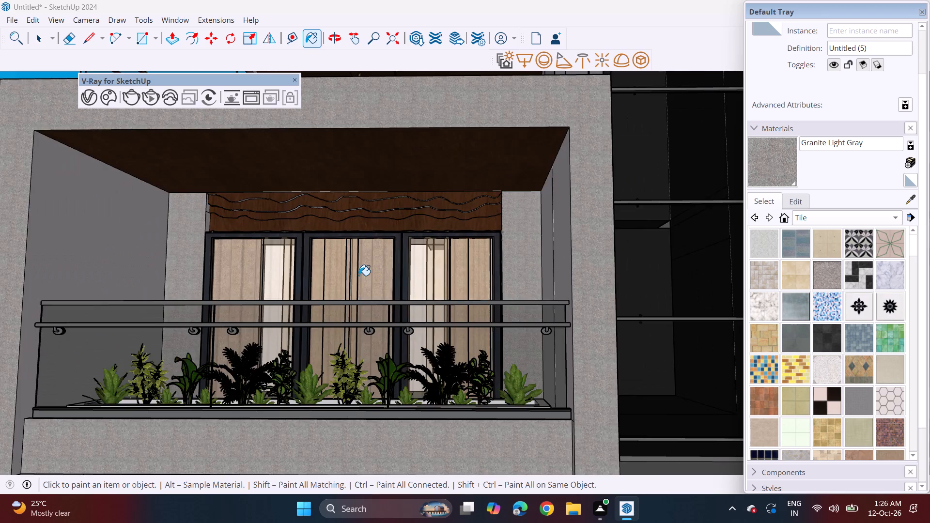
pyautogui.scroll(5, 369, 277)
pyautogui.moveTo(256, 293); pyautogui.dragTo(790, 308, button='middle')
pyautogui.scroll(1, 256, 293)
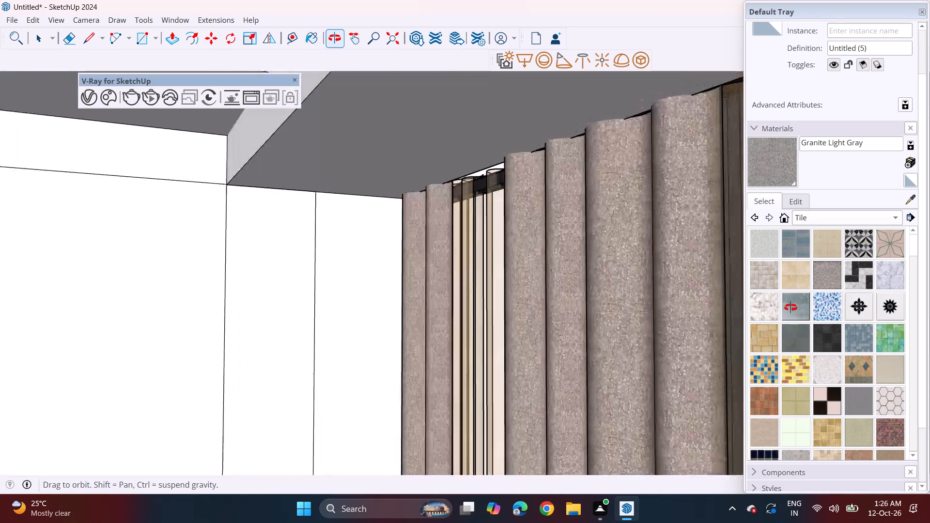
pyautogui.moveTo(790, 308); pyautogui.dragTo(787, 304, button='middle')
pyautogui.click(49, 274)
# Paint the white back wall and the adjoining wall inside the middle-storey room with Granite Light Gray.
pyautogui.scroll(-2, 120, 266)
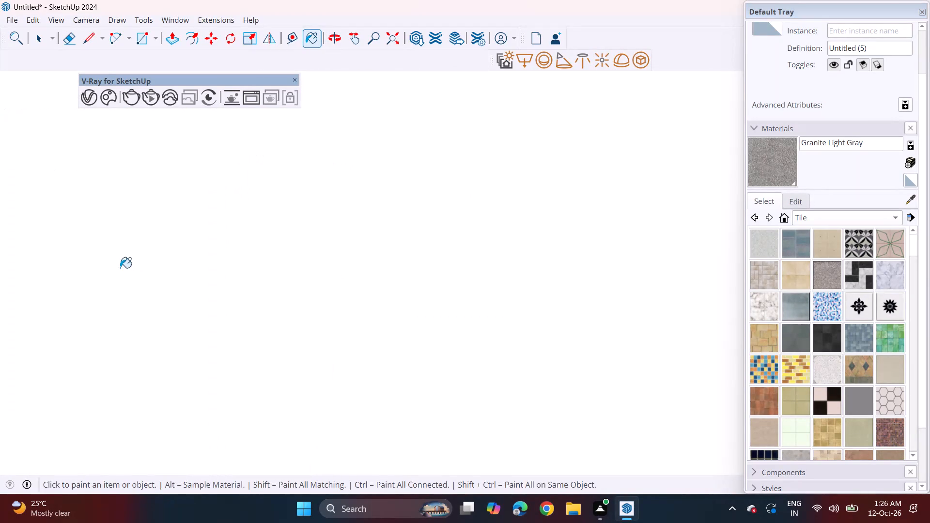
pyautogui.moveTo(120, 261); pyautogui.dragTo(0, 267, button='middle')
pyautogui.scroll(-3, 447, 231)
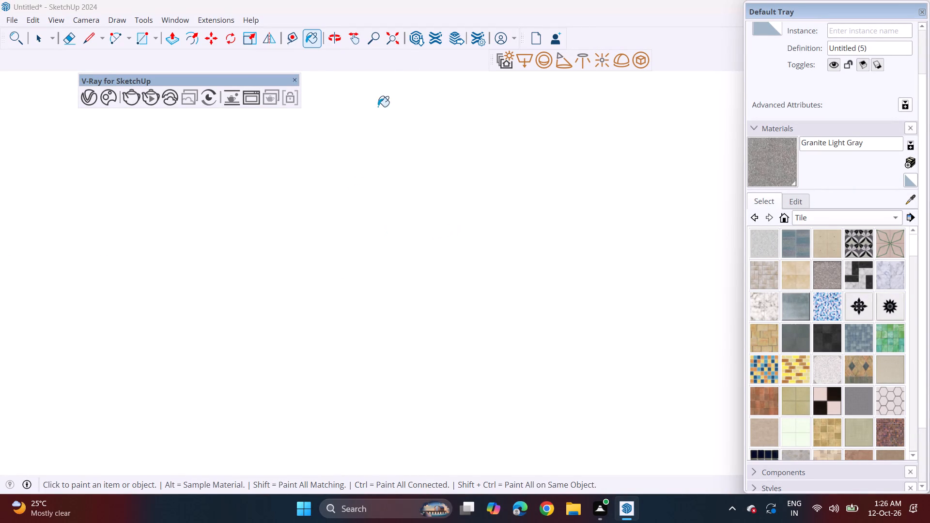
pyautogui.click(397, 39)
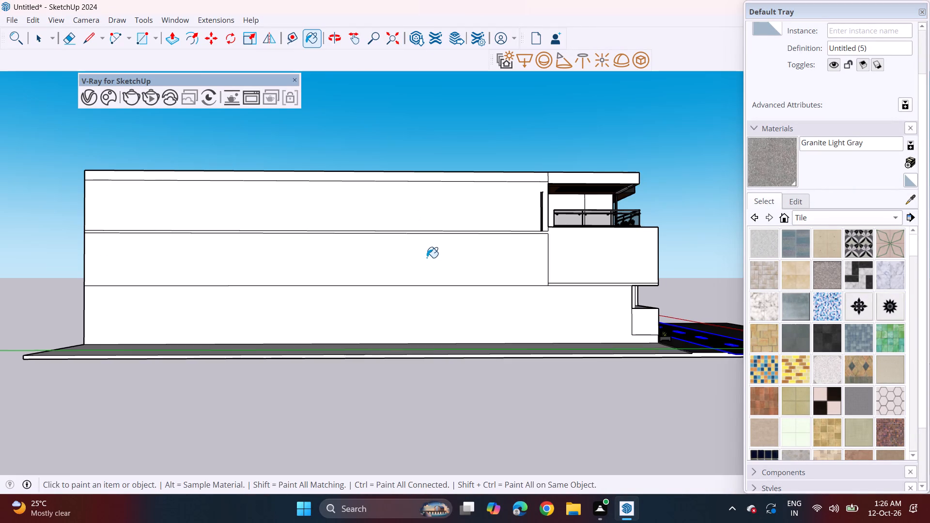
pyautogui.moveTo(427, 252); pyautogui.dragTo(157, 252, button='middle')
pyautogui.moveTo(527, 266); pyautogui.dragTo(379, 269, button='middle')
pyautogui.scroll(3, 536, 250)
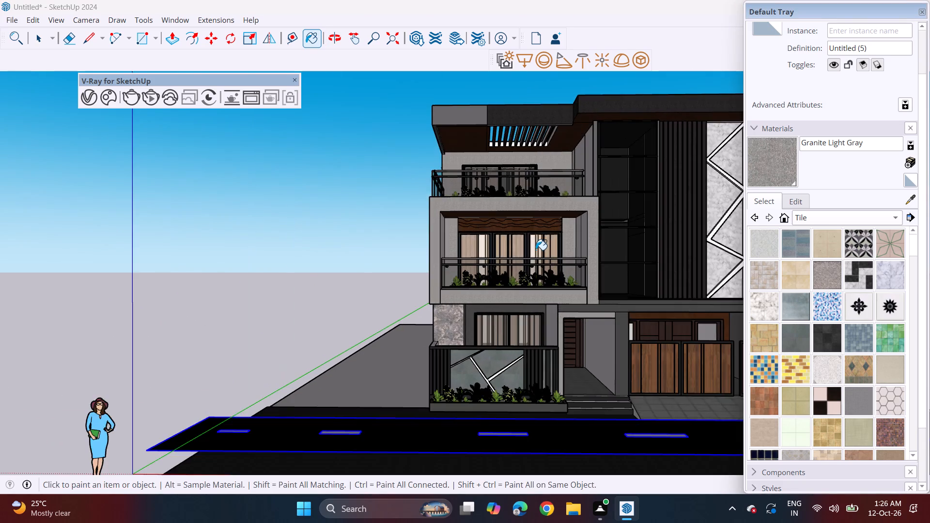
pyautogui.scroll(8, 536, 244)
pyautogui.scroll(16, 530, 251)
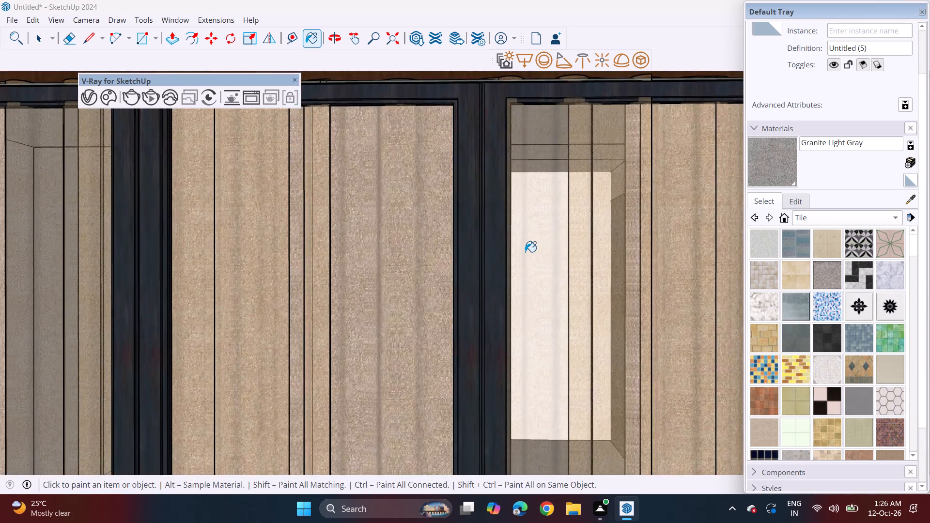
pyautogui.scroll(20, 525, 252)
pyautogui.scroll(10, 525, 252)
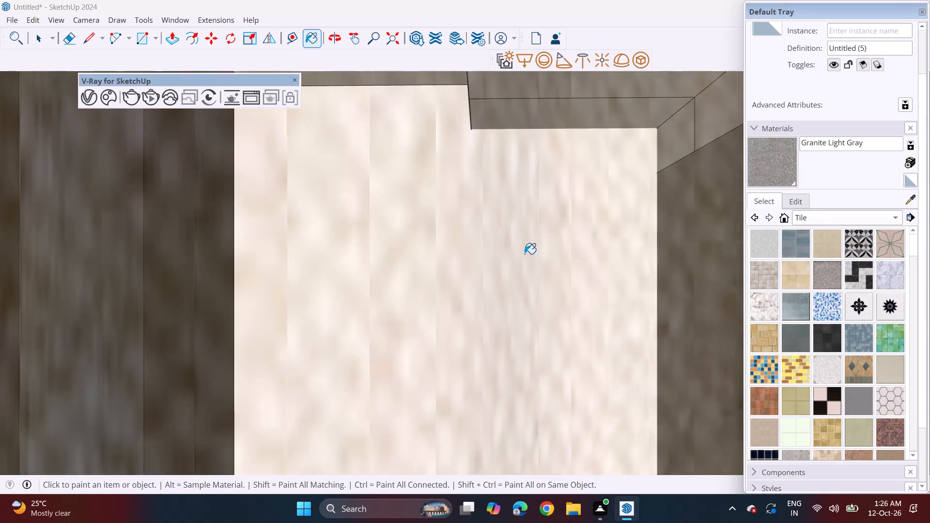
pyautogui.scroll(8, 525, 254)
pyautogui.scroll(16, 525, 255)
pyautogui.scroll(5, 525, 255)
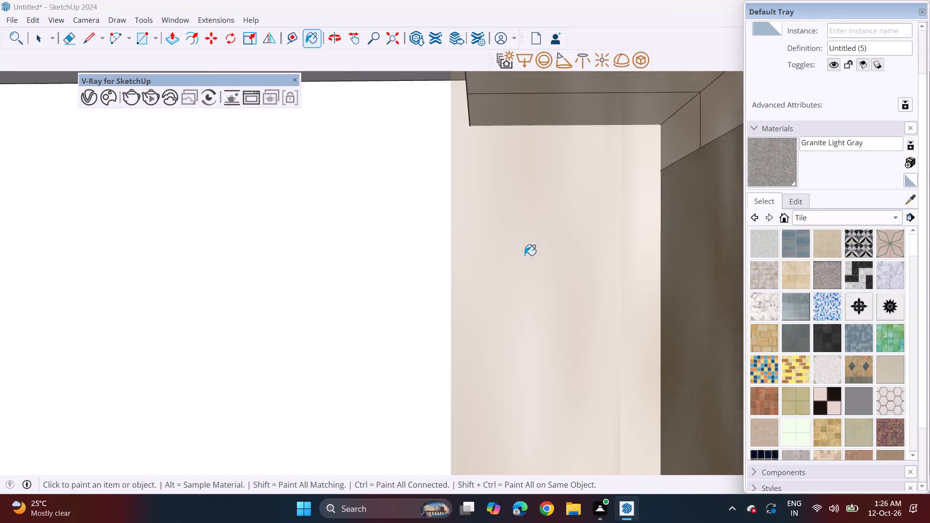
pyautogui.scroll(8, 525, 256)
pyautogui.click(482, 265)
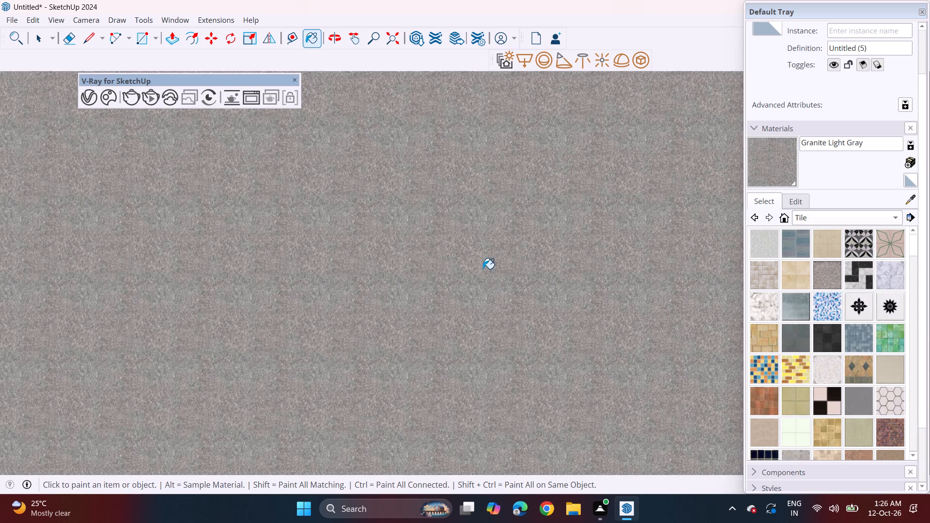
pyautogui.scroll(-5, 477, 271)
pyautogui.moveTo(474, 270); pyautogui.dragTo(396, 267, button='middle')
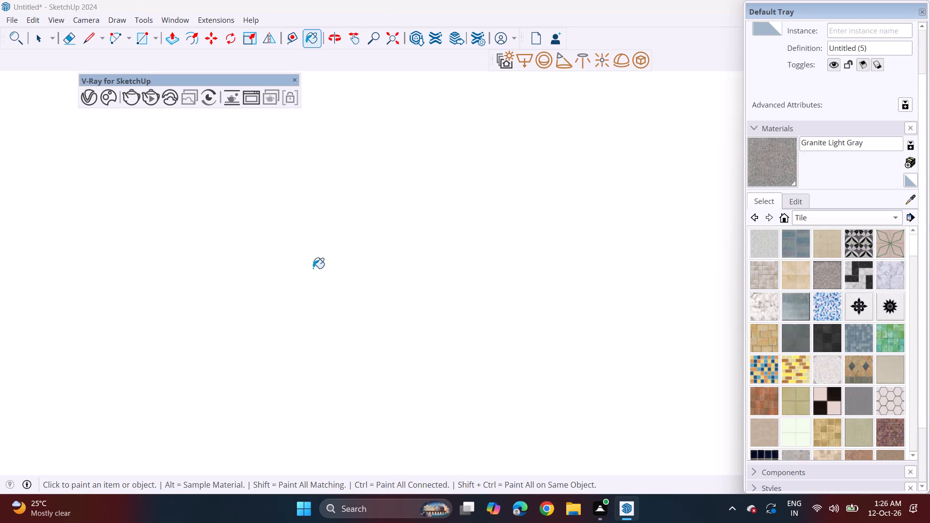
pyautogui.moveTo(313, 265); pyautogui.dragTo(704, 273, button='middle')
pyautogui.keyDown('shift'); pyautogui.moveTo(163, 259); pyautogui.dragTo(682, 273, button='middle'); pyautogui.keyUp('shift')
pyautogui.keyDown('shift'); pyautogui.moveTo(270, 258); pyautogui.dragTo(286, 262, button='middle'); pyautogui.keyUp('shift')
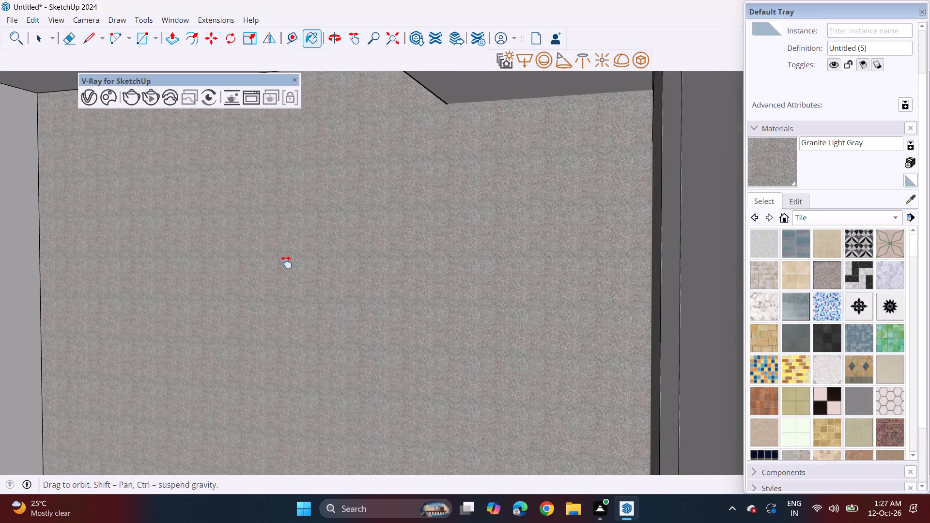
pyautogui.keyDown('shift'); pyautogui.moveTo(286, 262); pyautogui.dragTo(367, 256, button='middle'); pyautogui.keyUp('shift')
pyautogui.click(62, 253)
pyautogui.keyDown('shift'); pyautogui.moveTo(156, 230); pyautogui.dragTo(179, 285, button='middle'); pyautogui.keyUp('shift')
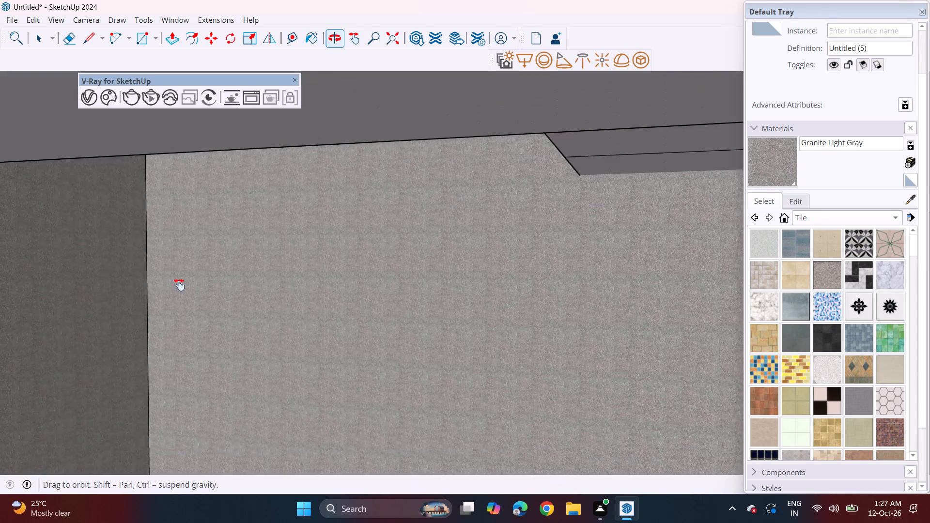
pyautogui.keyDown('shift'); pyautogui.moveTo(179, 285); pyautogui.dragTo(177, 473, button='middle'); pyautogui.keyUp('shift')
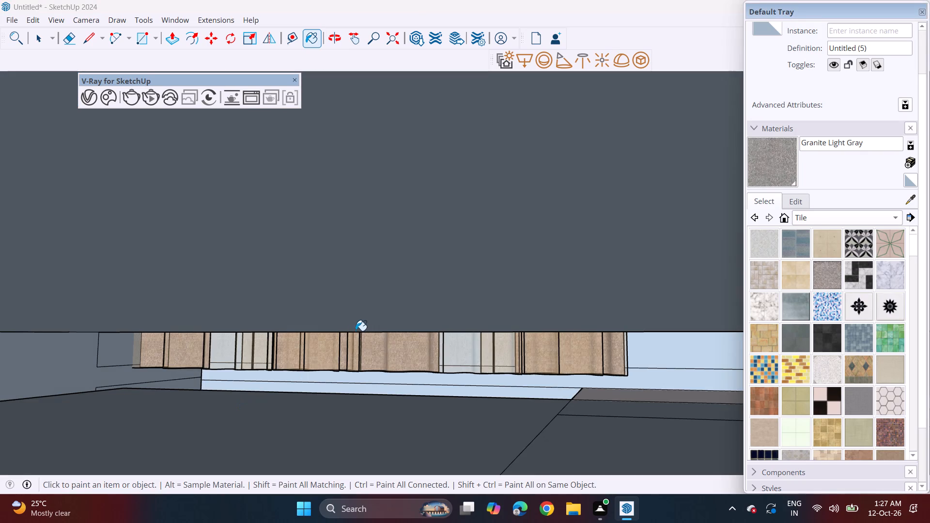
# Paint the white wall visible behind the ground-floor window's curtains with Granite Light Gray.
pyautogui.scroll(-11, 369, 330)
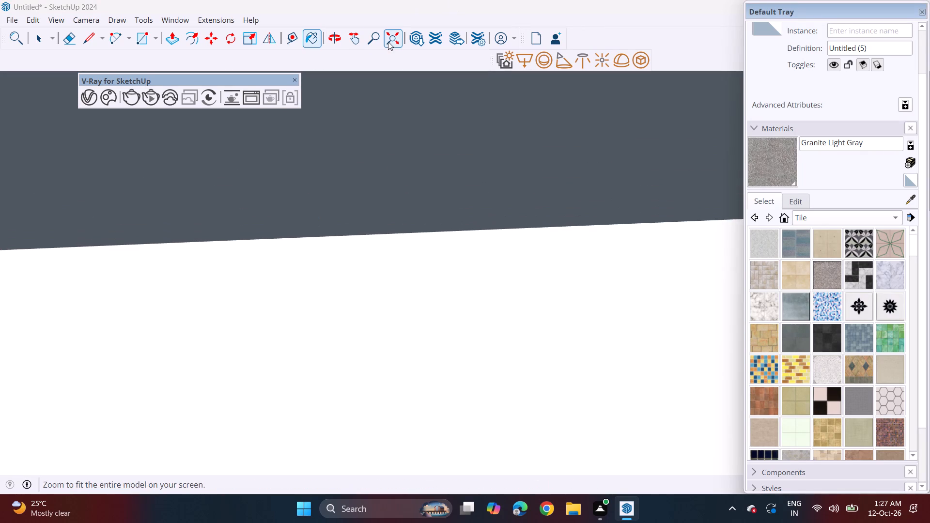
pyautogui.click(388, 36)
pyautogui.moveTo(325, 288); pyautogui.dragTo(355, 323, button='middle')
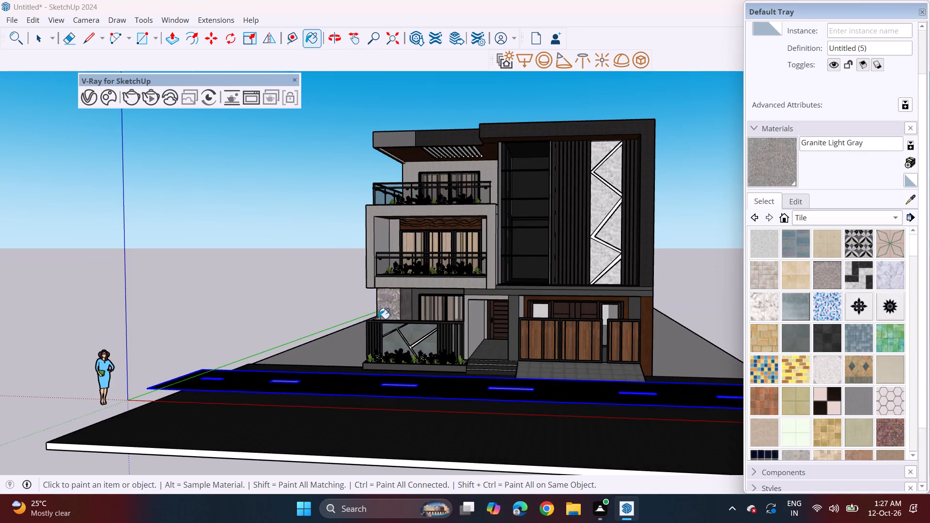
pyautogui.scroll(9, 461, 302)
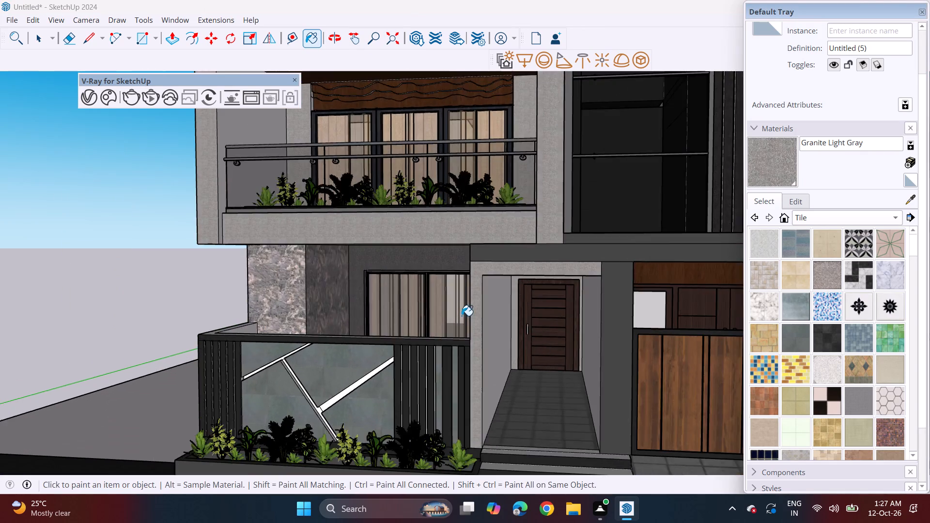
pyautogui.scroll(20, 462, 316)
pyautogui.scroll(8, 462, 316)
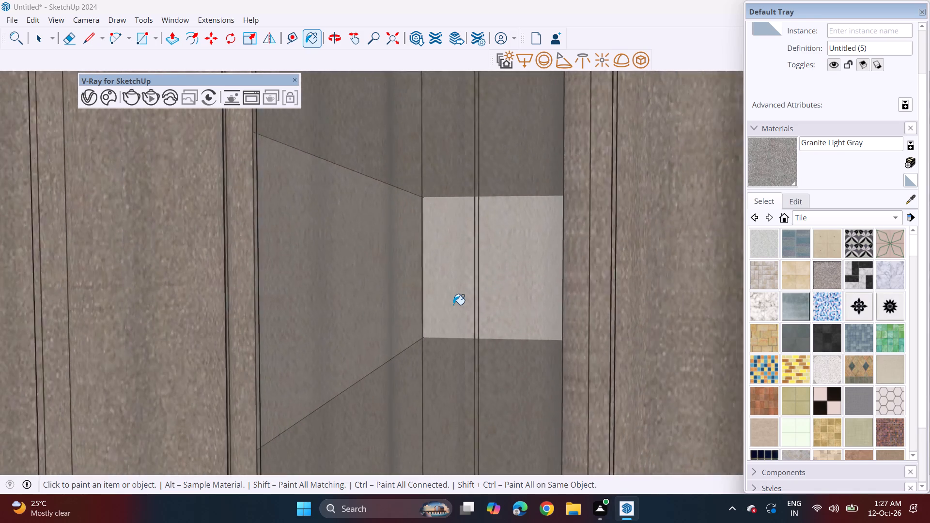
pyautogui.scroll(20, 453, 305)
pyautogui.scroll(8, 453, 305)
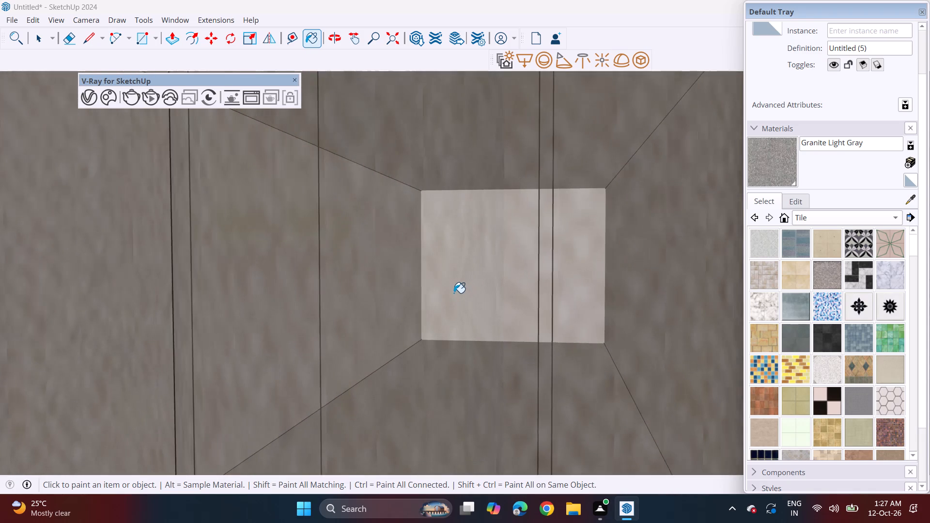
pyautogui.scroll(19, 454, 293)
pyautogui.scroll(4, 454, 293)
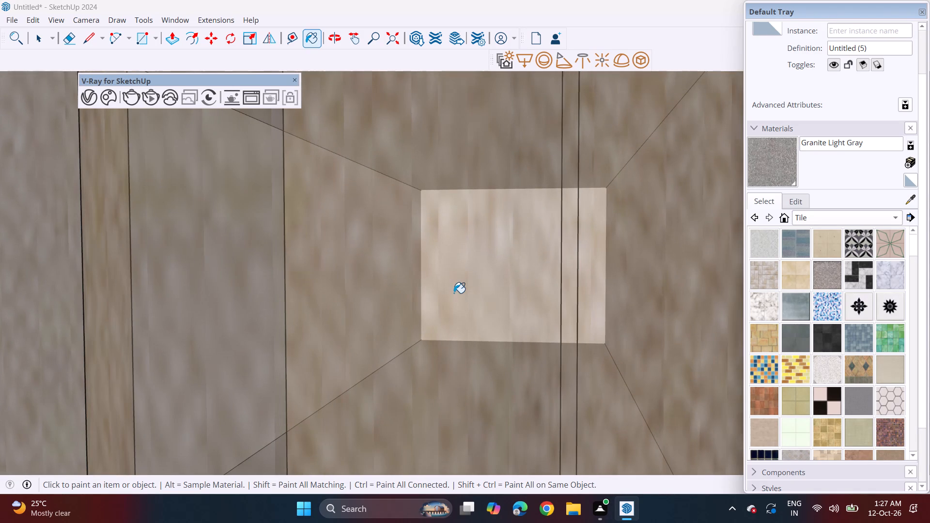
pyautogui.scroll(1, 454, 293)
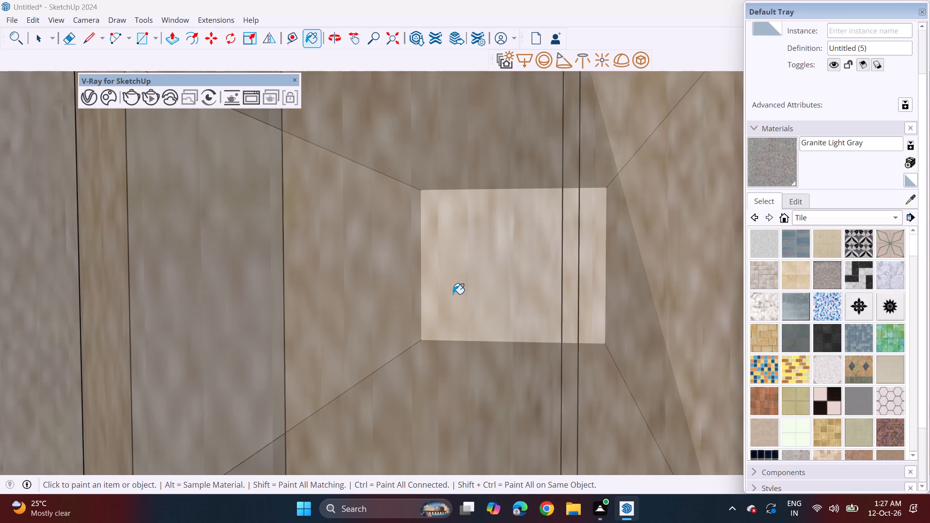
pyautogui.scroll(4, 455, 293)
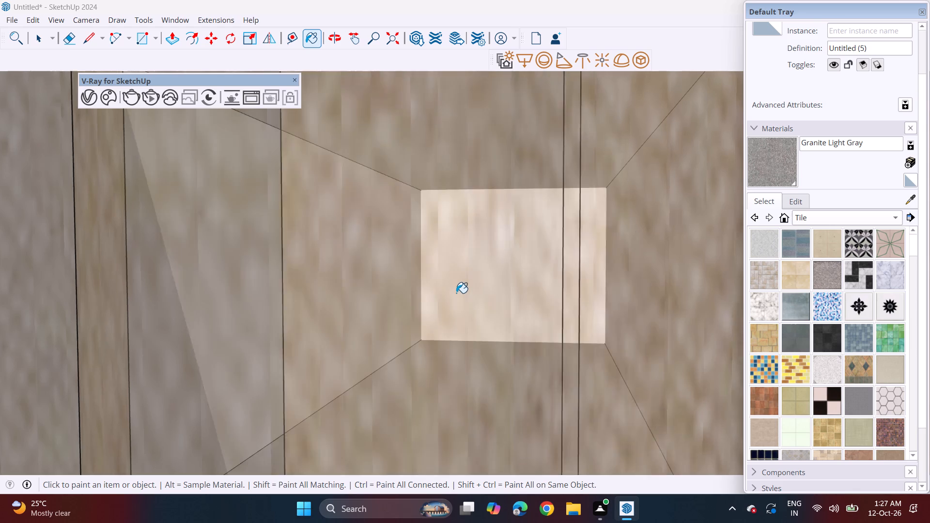
pyautogui.scroll(1, 456, 293)
pyautogui.scroll(20, 456, 293)
pyautogui.scroll(6, 456, 293)
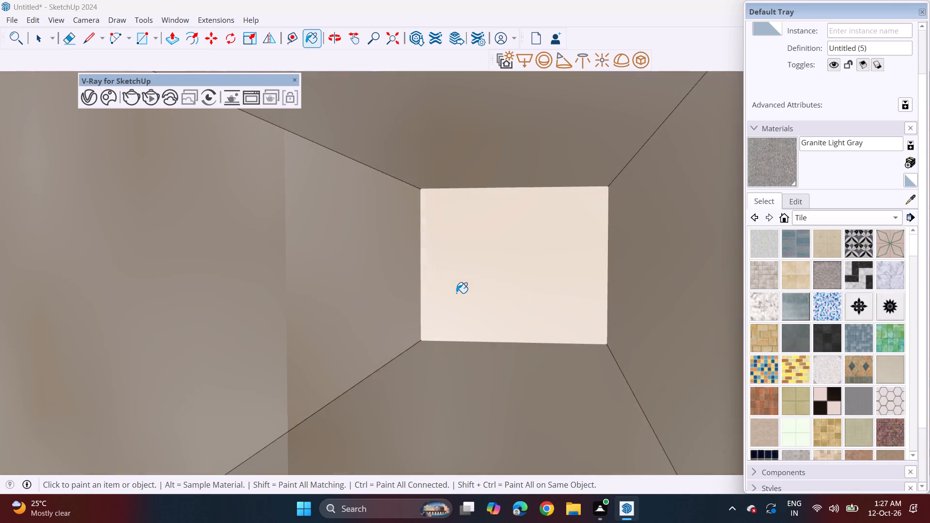
pyautogui.scroll(5, 456, 293)
pyautogui.click(465, 288)
pyautogui.scroll(-4, 464, 293)
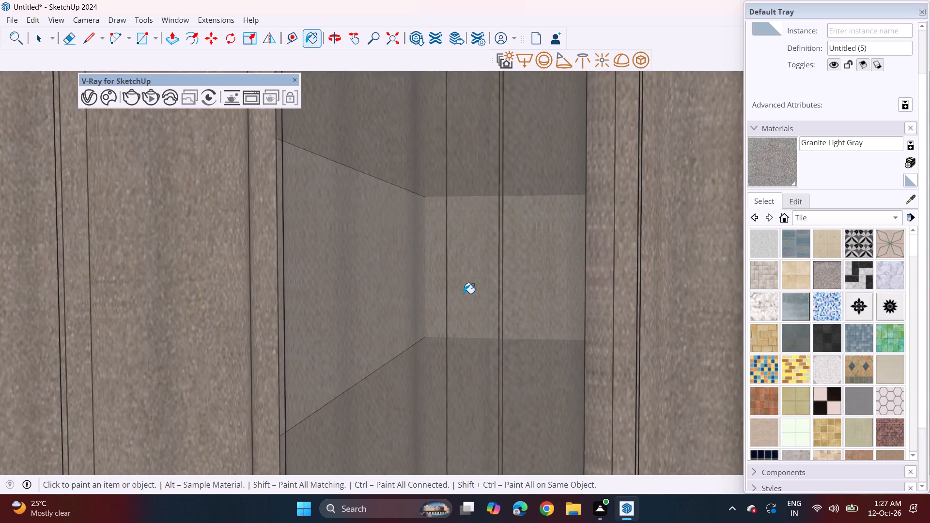
pyautogui.scroll(3, 464, 293)
pyautogui.scroll(-20, 464, 293)
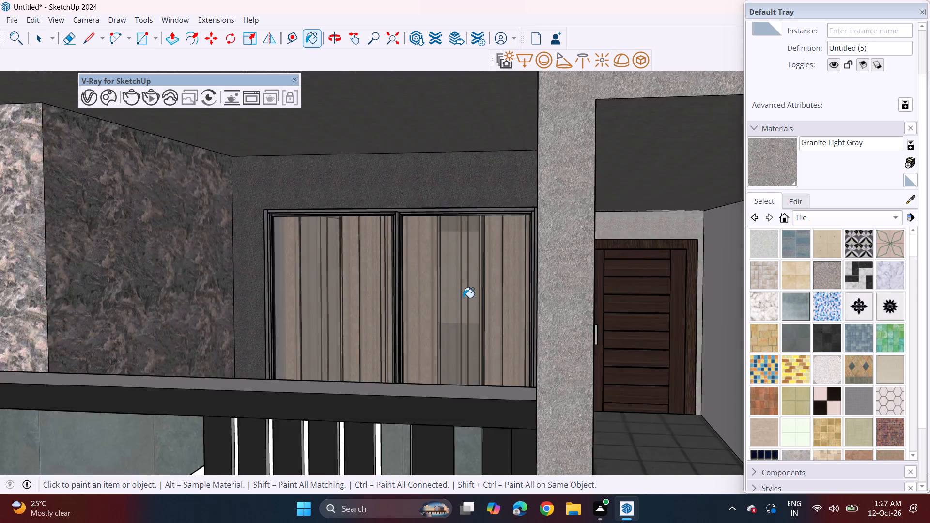
# Paint the white end and side faces between the first several slats of the top balcony's roof opening with Granite Light Gray.
pyautogui.scroll(-19, 463, 298)
pyautogui.scroll(-3, 462, 288)
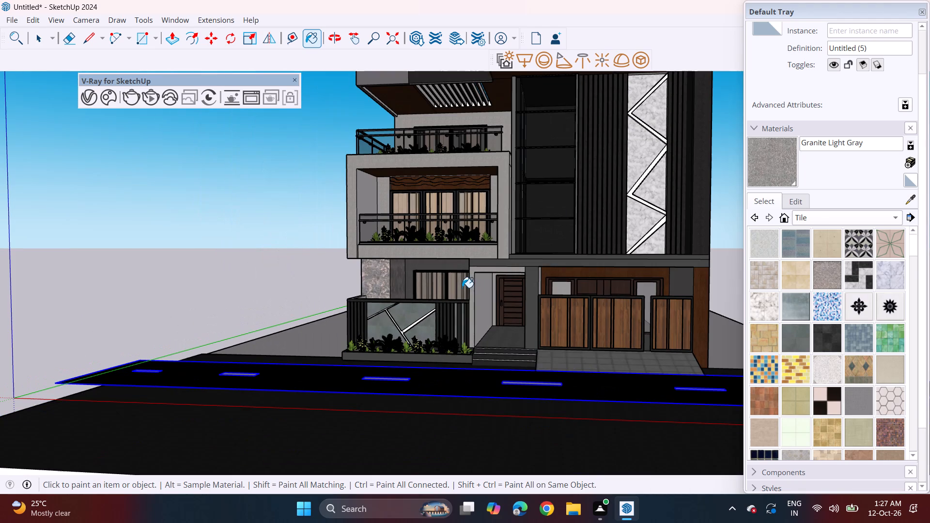
pyautogui.scroll(1, 446, 87)
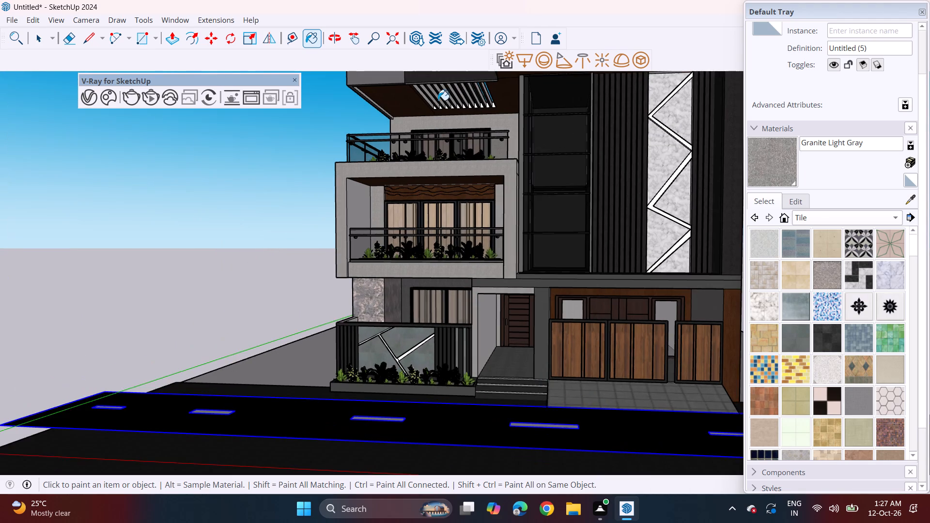
pyautogui.scroll(16, 438, 103)
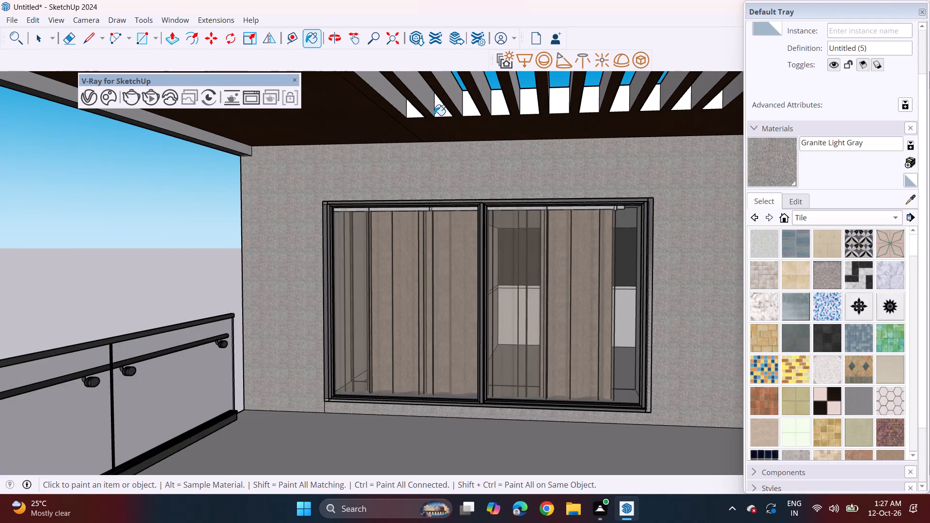
pyautogui.click(403, 98)
pyautogui.click(414, 110)
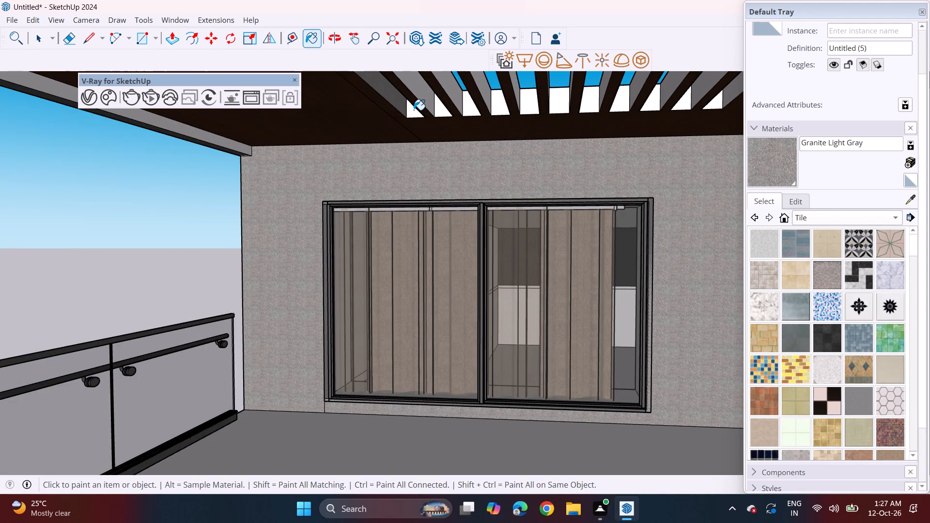
pyautogui.click(428, 100)
pyautogui.click(438, 112)
pyautogui.click(453, 89)
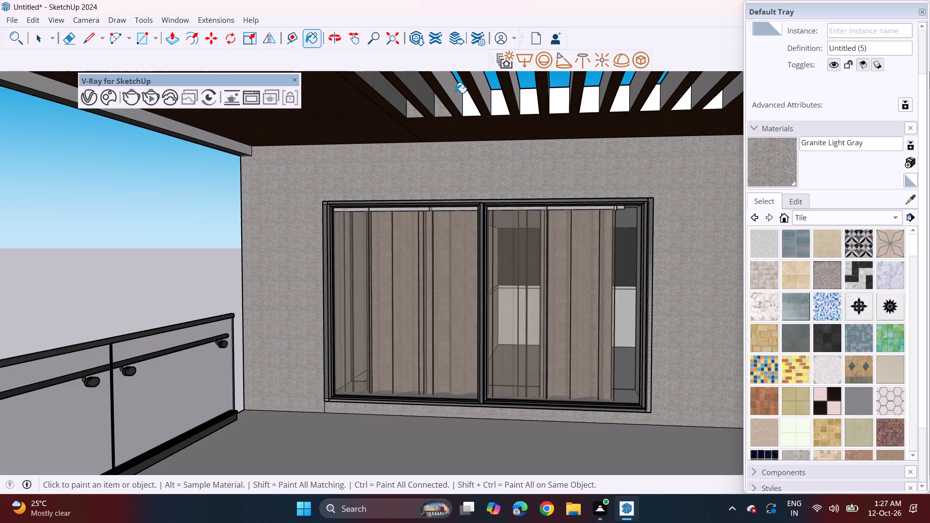
pyautogui.click(467, 102)
pyautogui.click(481, 91)
pyautogui.click(496, 108)
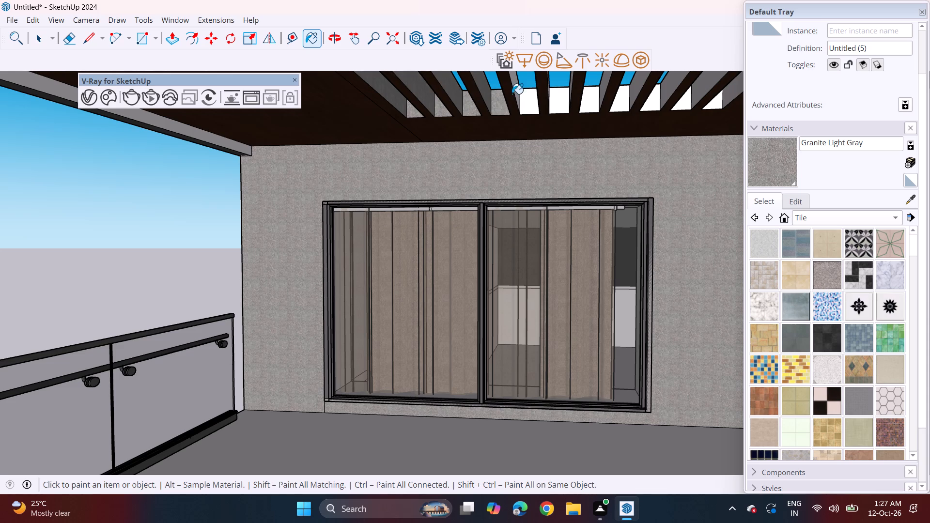
pyautogui.click(518, 88)
pyautogui.click(527, 103)
pyautogui.click(559, 98)
# Paint the remaining white end and side faces between the roof slats above the top balcony with Granite Light Gray.
pyautogui.moveTo(558, 89); pyautogui.dragTo(506, 96, button='middle')
pyautogui.click(517, 95)
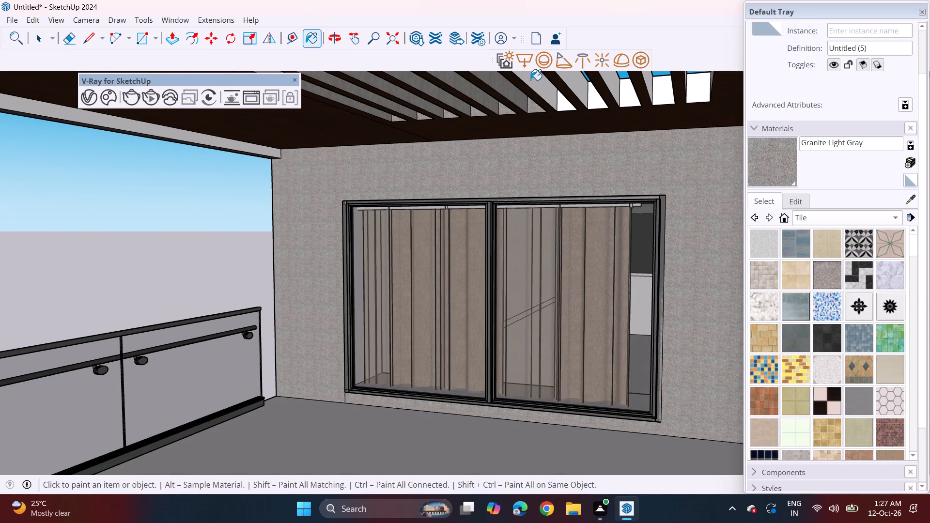
pyautogui.click(531, 79)
pyautogui.click(559, 106)
pyautogui.moveTo(577, 90); pyautogui.dragTo(579, 94)
pyautogui.click(593, 103)
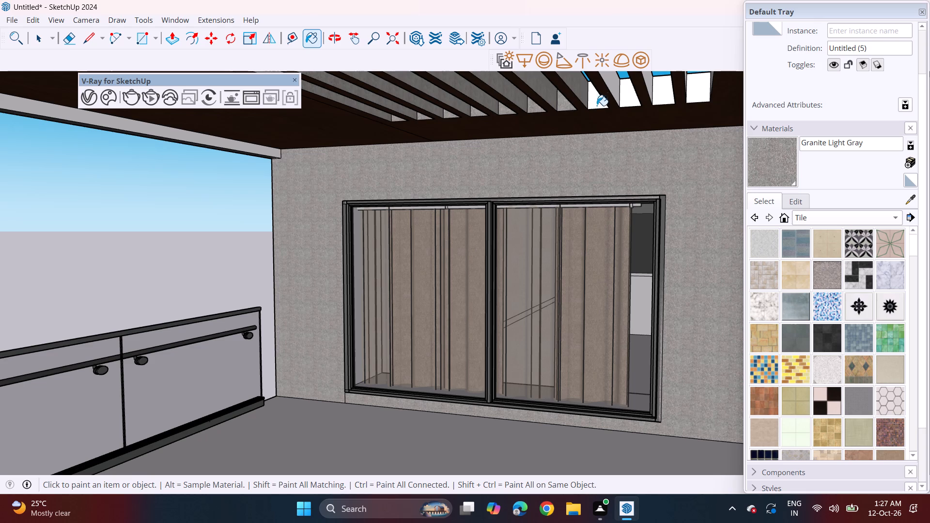
pyautogui.click(611, 89)
pyautogui.click(623, 95)
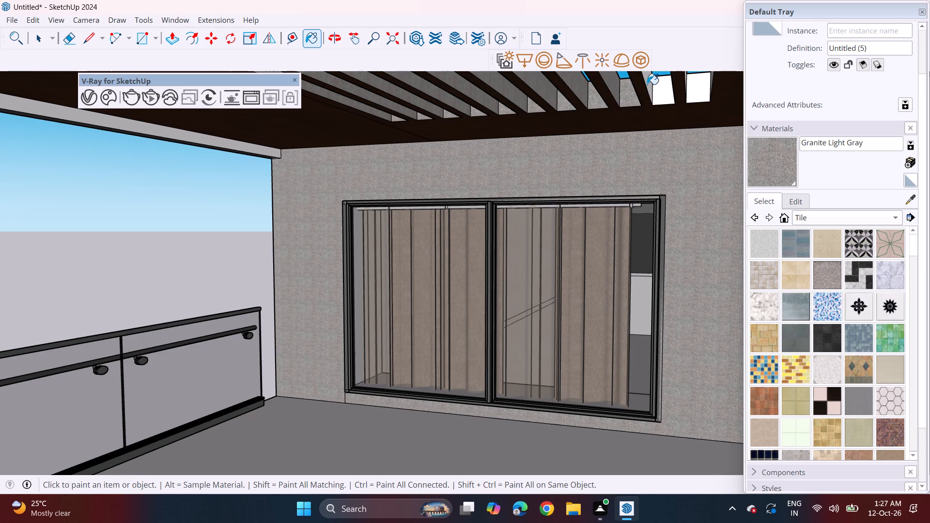
pyautogui.click(647, 83)
pyautogui.click(659, 94)
pyautogui.click(688, 92)
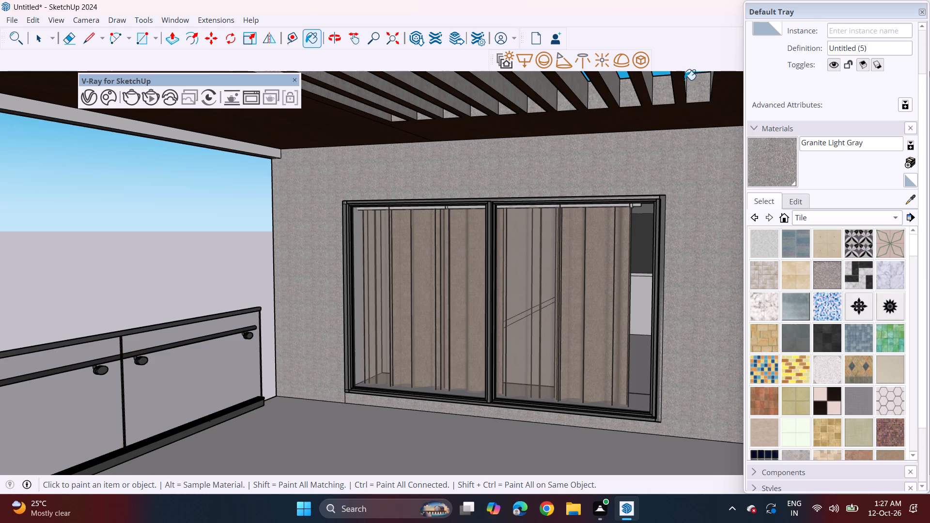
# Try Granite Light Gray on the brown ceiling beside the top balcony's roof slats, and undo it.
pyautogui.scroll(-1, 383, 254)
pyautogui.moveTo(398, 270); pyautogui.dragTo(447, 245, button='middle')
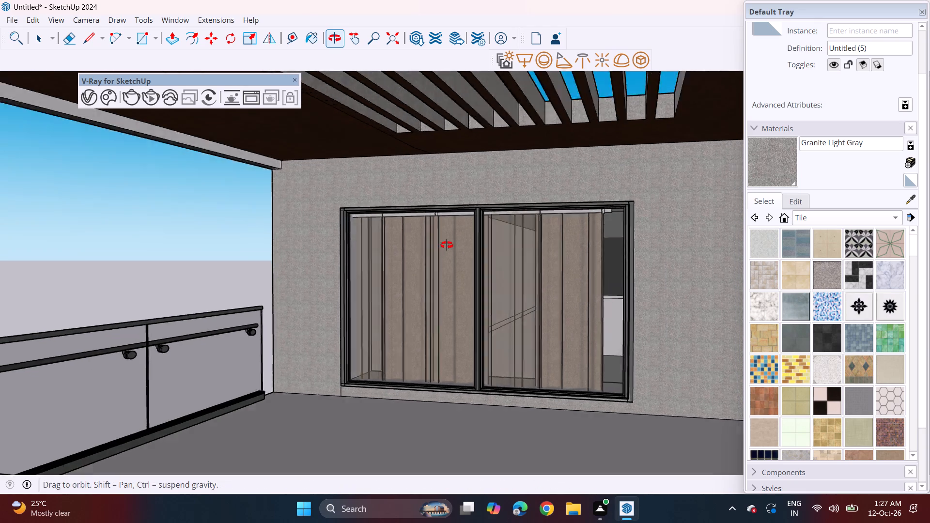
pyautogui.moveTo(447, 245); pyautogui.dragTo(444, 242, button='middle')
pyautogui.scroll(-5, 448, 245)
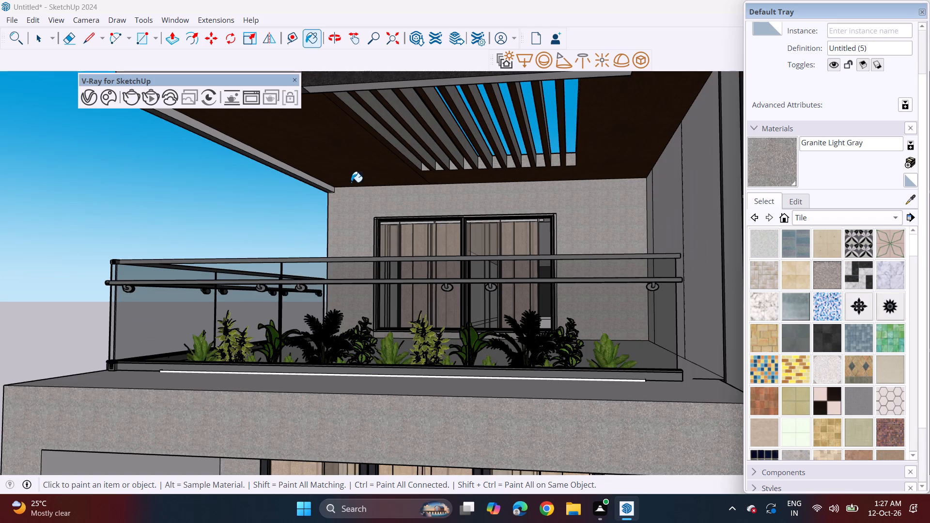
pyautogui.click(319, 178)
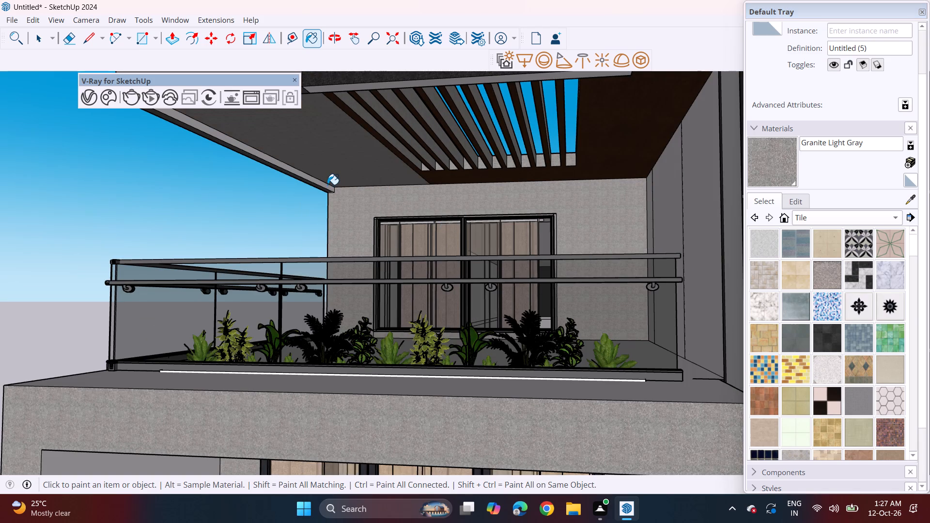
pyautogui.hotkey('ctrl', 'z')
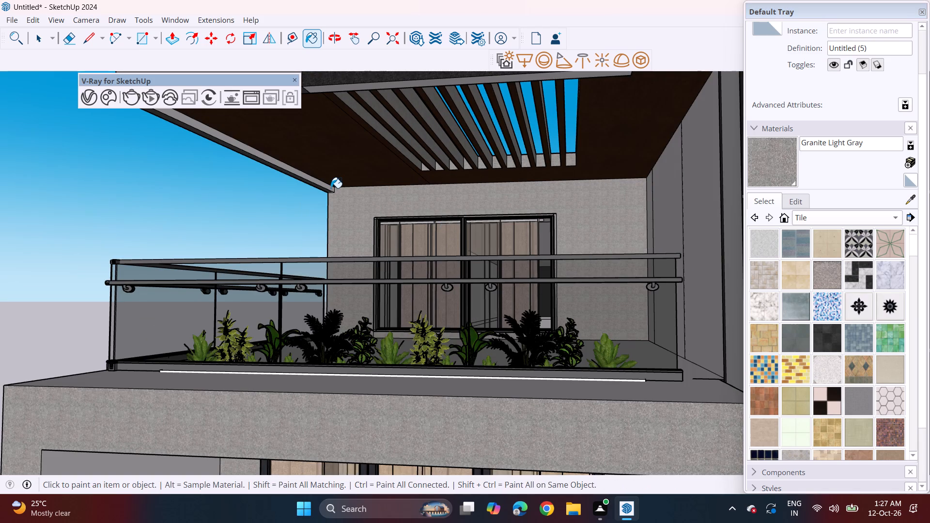
# Paint the roof overhang's edge at the balcony wall corner and the slatted opening's last white side faces with Granite Light Gray.
pyautogui.click(331, 186)
pyautogui.scroll(-7, 325, 189)
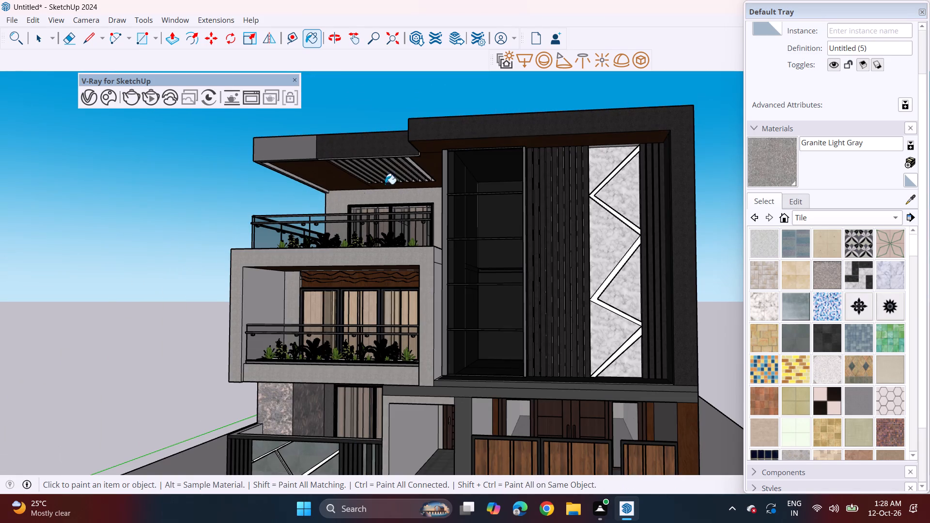
pyautogui.scroll(2, 399, 178)
pyautogui.scroll(14, 436, 164)
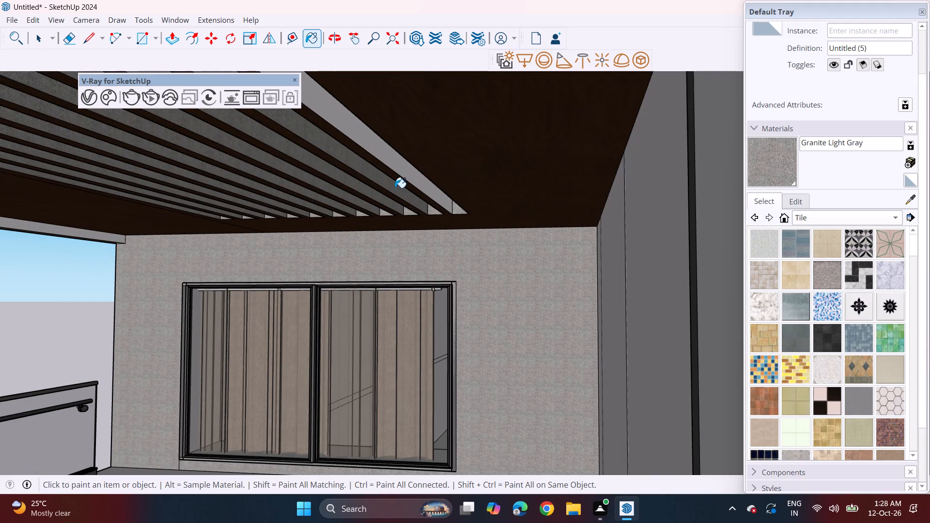
pyautogui.click(405, 171)
pyautogui.scroll(-3, 405, 178)
pyautogui.scroll(4, 439, 226)
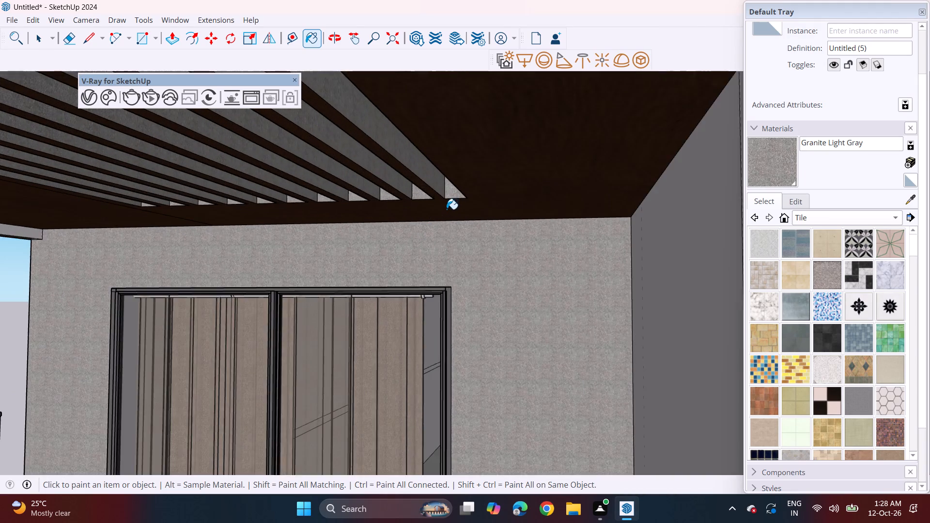
pyautogui.scroll(4, 447, 209)
pyautogui.click(457, 184)
# Sample Granite Dark Gray from the fascia above the top balcony and paint it on the fascia's underside and end face.
pyautogui.scroll(-15, 443, 202)
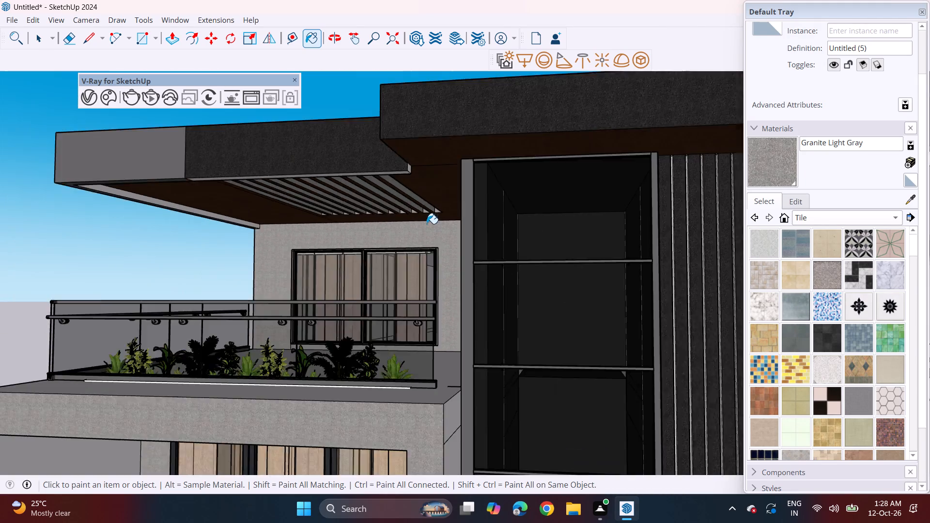
pyautogui.scroll(-3, 427, 224)
pyautogui.scroll(9, 410, 193)
pyautogui.middleClick(410, 193)
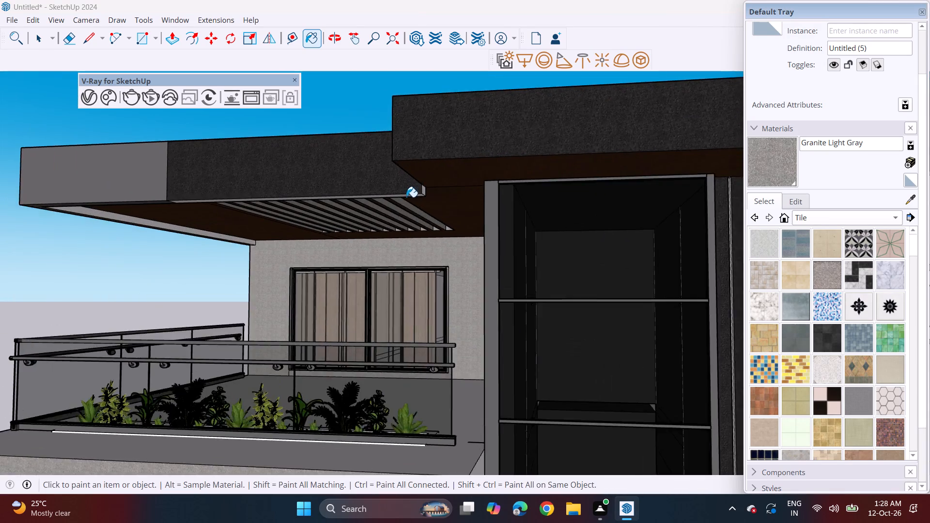
pyautogui.scroll(9, 406, 197)
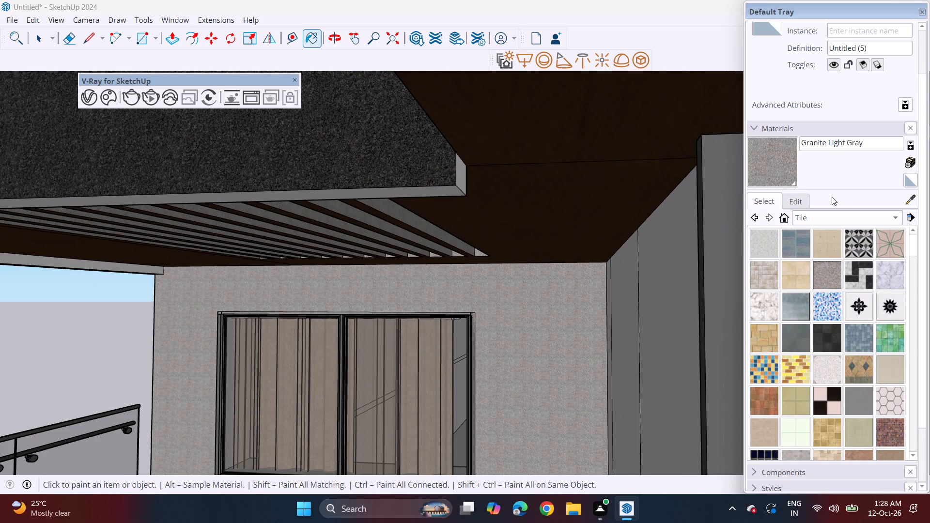
pyautogui.click(910, 200)
pyautogui.click(385, 160)
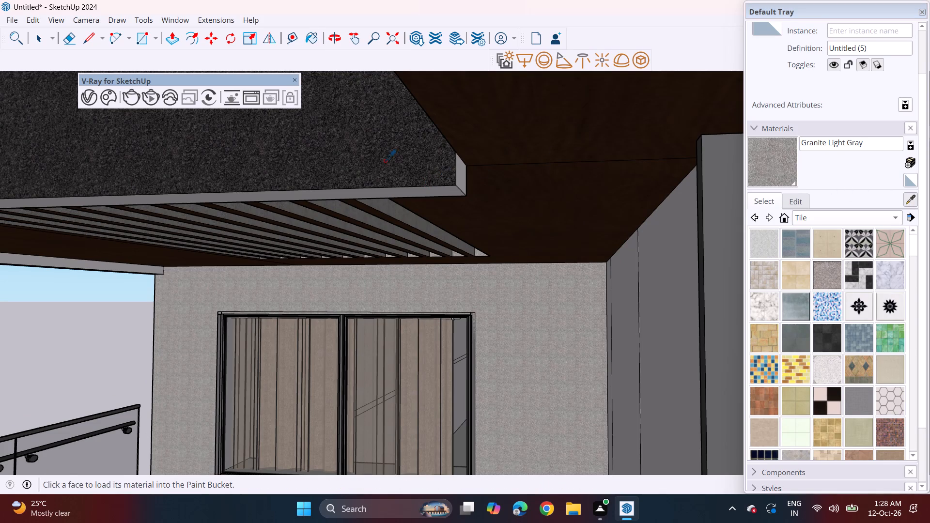
pyautogui.click(394, 195)
pyautogui.click(461, 169)
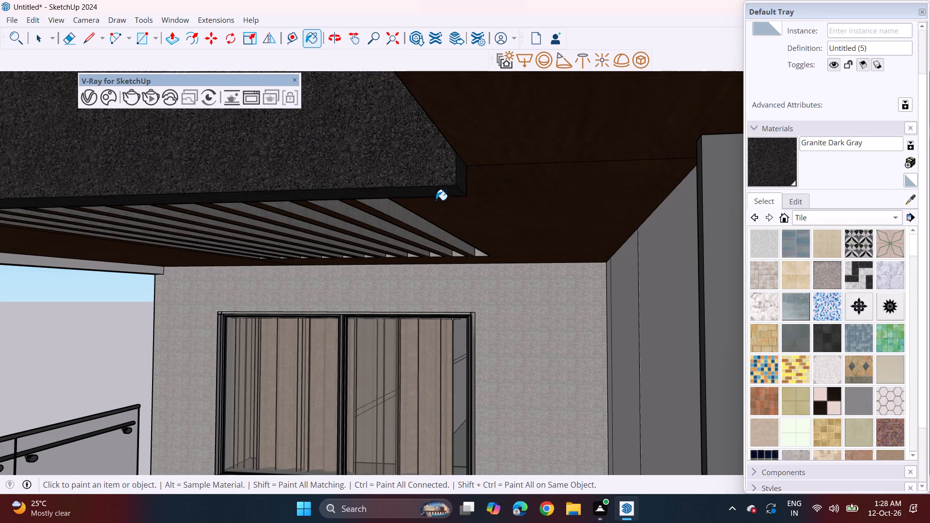
# Move the tall vertical glass railing frame back along the green axis to the corner of the vertical slatted panel.
pyautogui.scroll(-17, 436, 200)
pyautogui.scroll(3, 496, 247)
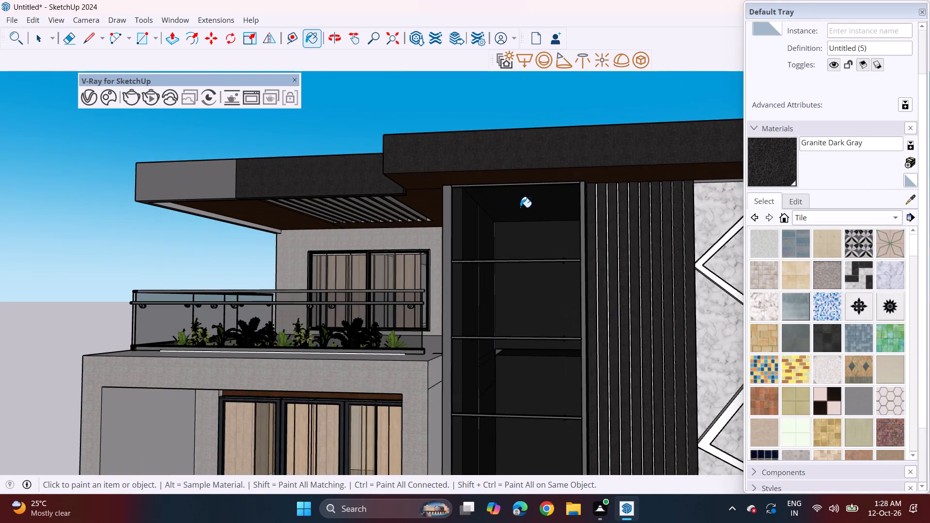
pyautogui.scroll(13, 529, 200)
pyautogui.scroll(-2, 531, 198)
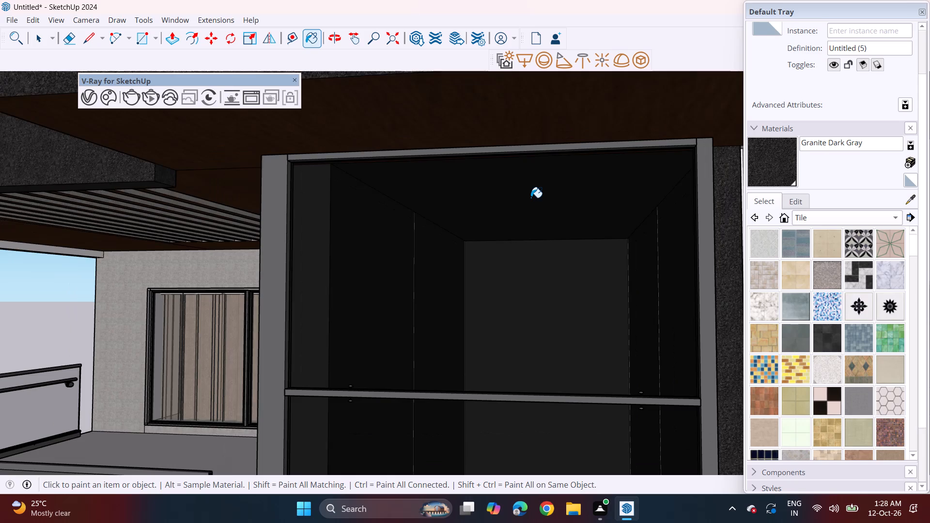
pyautogui.scroll(-1, 531, 199)
pyautogui.moveTo(511, 205); pyautogui.dragTo(277, 225, button='middle')
pyautogui.scroll(-1, 277, 219)
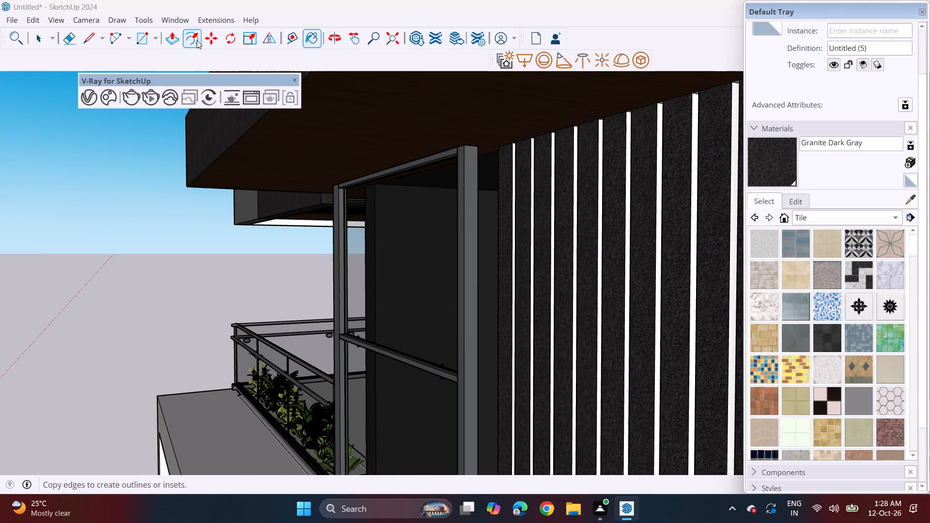
pyautogui.press('space')
pyautogui.click(468, 306)
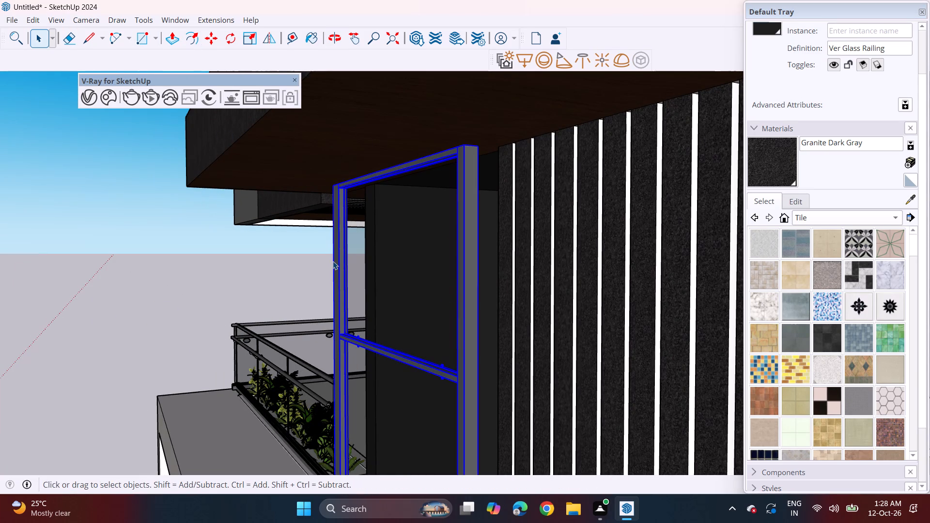
pyautogui.click(207, 37)
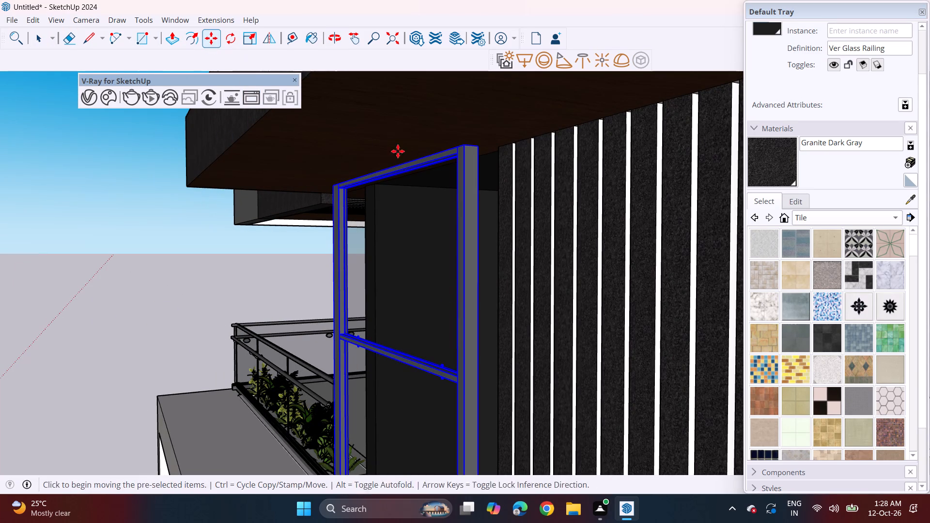
pyautogui.click(455, 145)
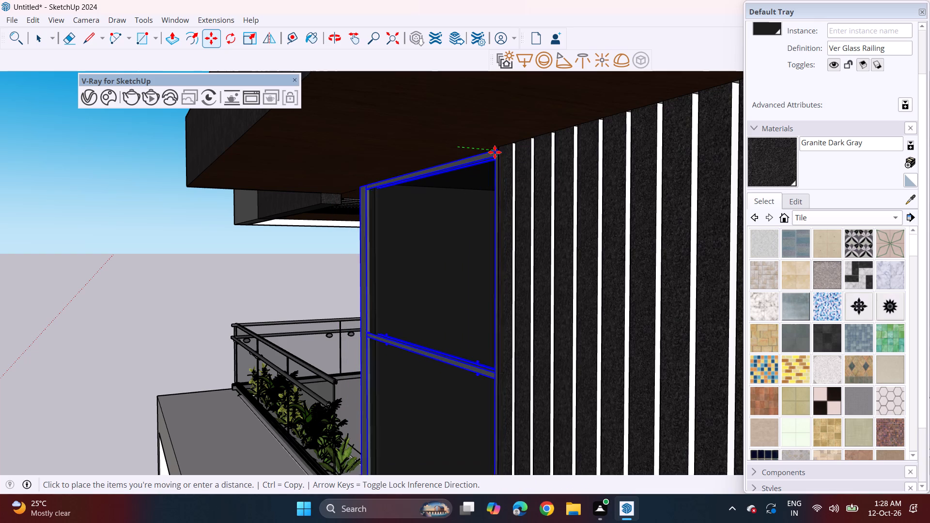
pyautogui.click(497, 147)
# Move the tall glass railing frame along the green axis towards the top corner of the white side wall.
pyautogui.moveTo(390, 194); pyautogui.dragTo(460, 197, button='middle')
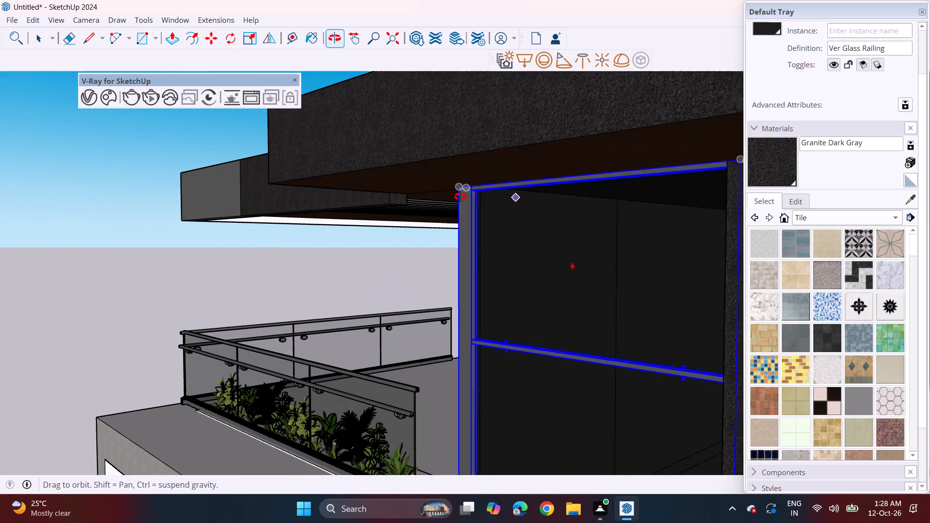
pyautogui.moveTo(460, 197); pyautogui.dragTo(461, 199, button='middle')
pyautogui.scroll(-4, 472, 217)
pyautogui.keyDown('shift'); pyautogui.moveTo(406, 291); pyautogui.dragTo(303, 266, button='middle'); pyautogui.keyUp('shift')
pyautogui.moveTo(244, 261); pyautogui.dragTo(329, 271, button='middle')
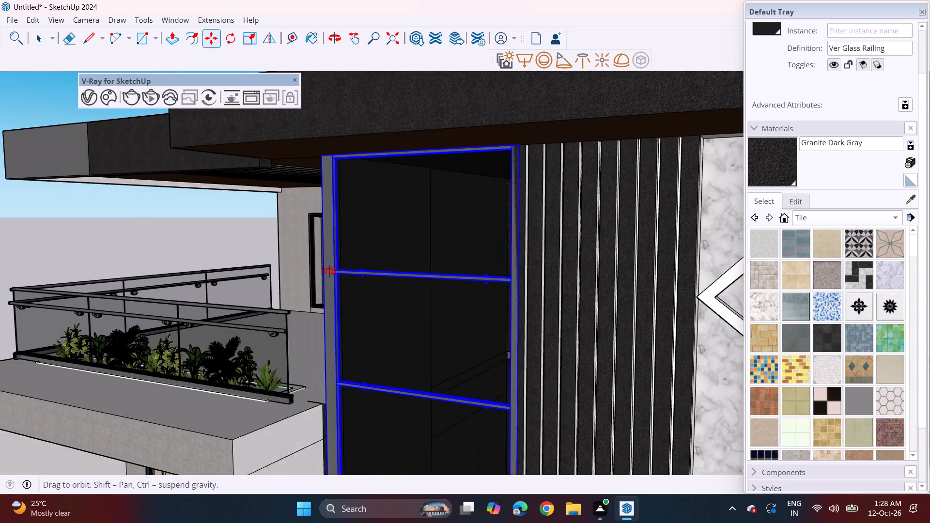
pyautogui.moveTo(329, 271); pyautogui.dragTo(432, 267, button='middle')
pyautogui.moveTo(431, 208); pyautogui.dragTo(463, 211, button='middle')
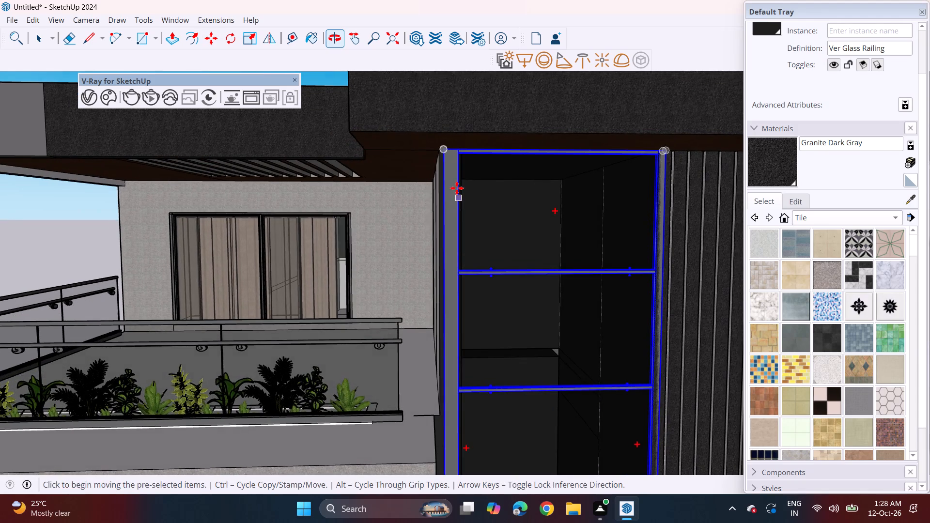
pyautogui.scroll(12, 456, 160)
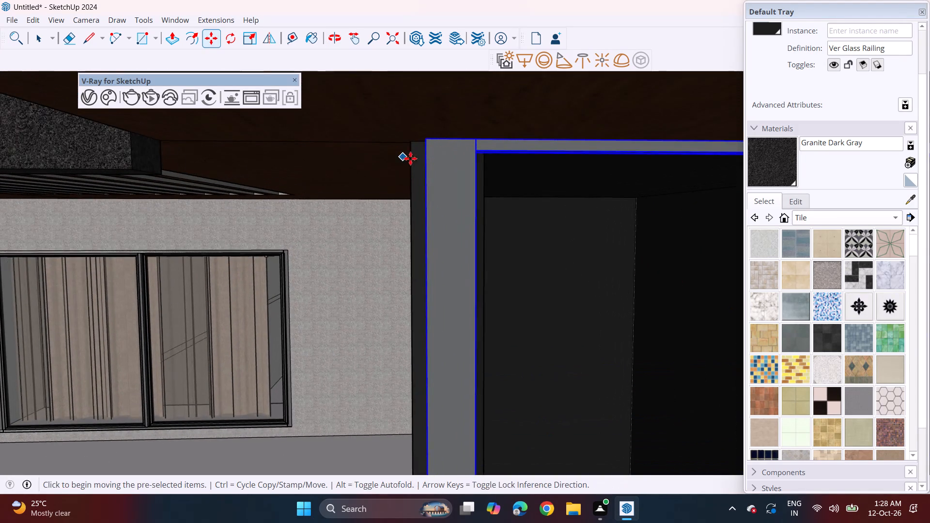
pyautogui.moveTo(414, 150); pyautogui.dragTo(685, 140, button='middle')
pyautogui.click(454, 132)
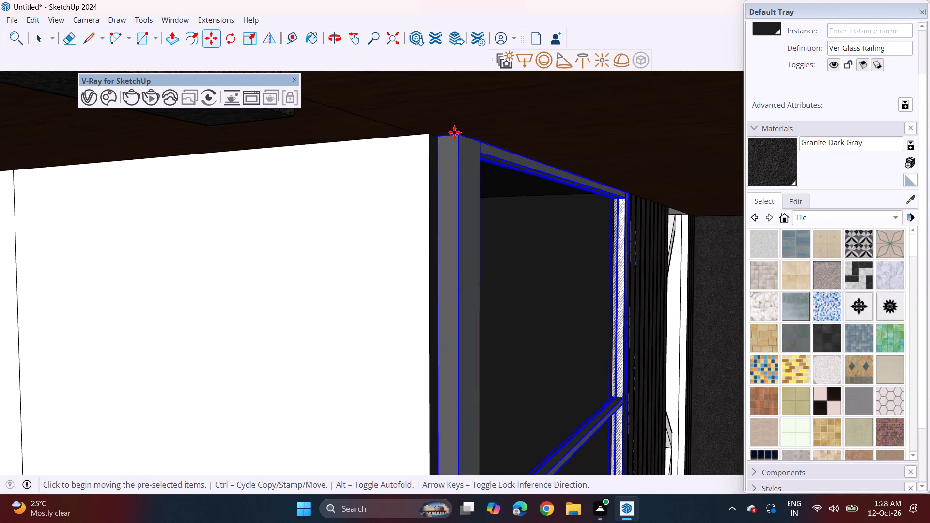
pyautogui.press('Escape')
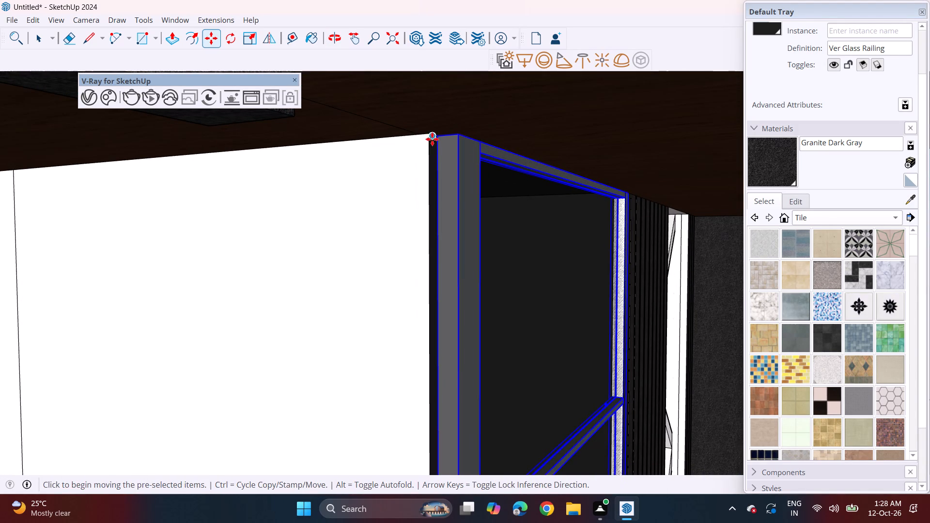
pyautogui.click(440, 132)
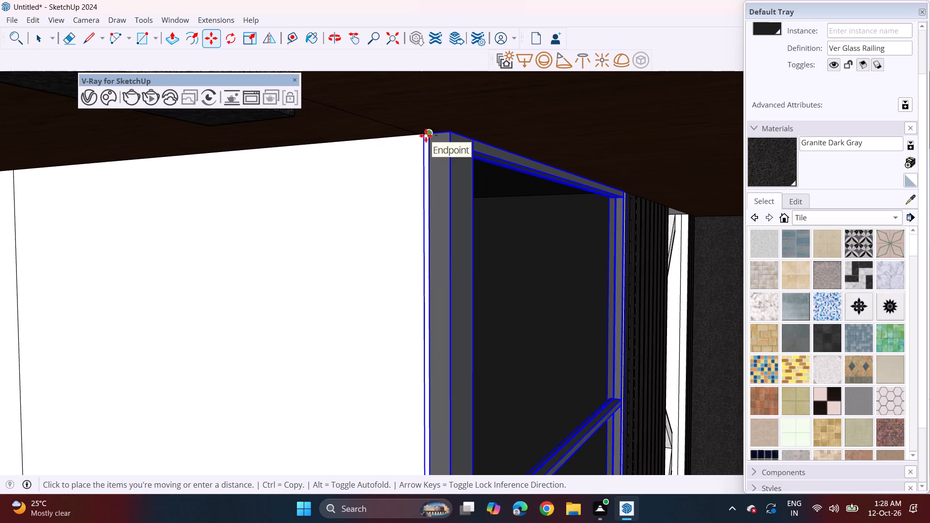
pyautogui.moveTo(425, 133); pyautogui.dragTo(530, 146, button='middle')
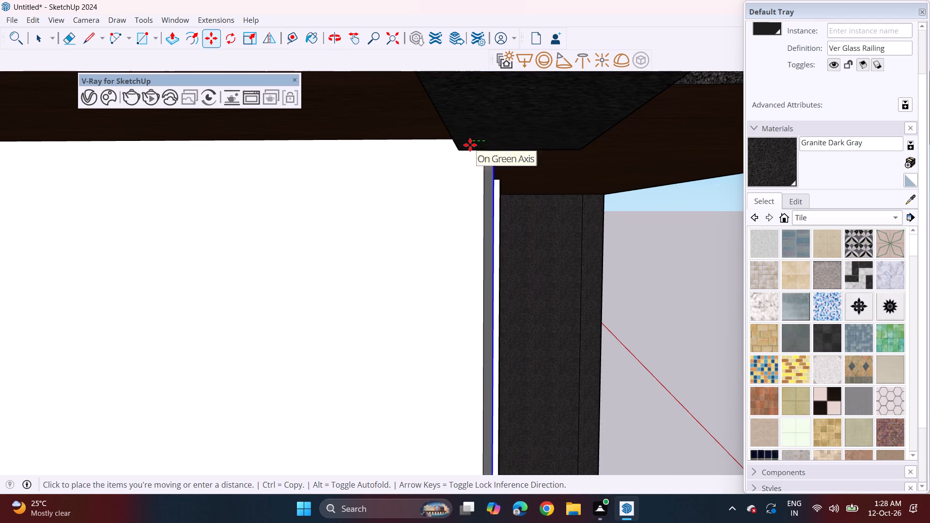
pyautogui.click(467, 143)
# Shift the glass railing frame slightly from its top corner beside the vertical slatted panel, and clear the selection.
pyautogui.moveTo(503, 203); pyautogui.dragTo(201, 172, button='middle')
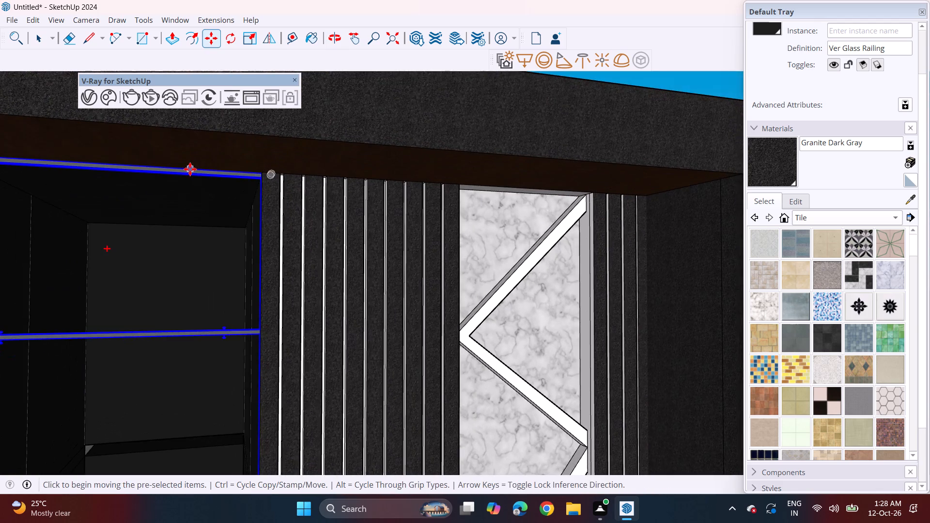
pyautogui.click(276, 177)
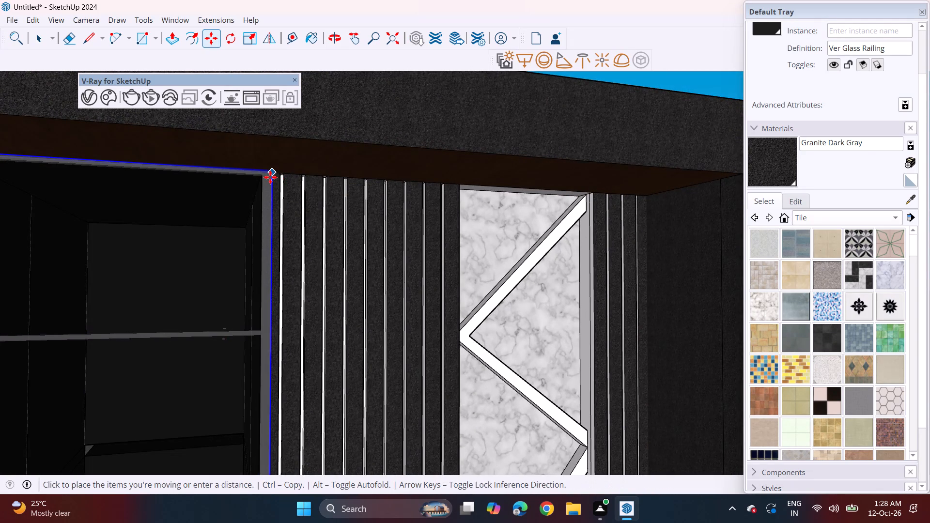
pyautogui.click(263, 180)
pyautogui.scroll(-1, 264, 191)
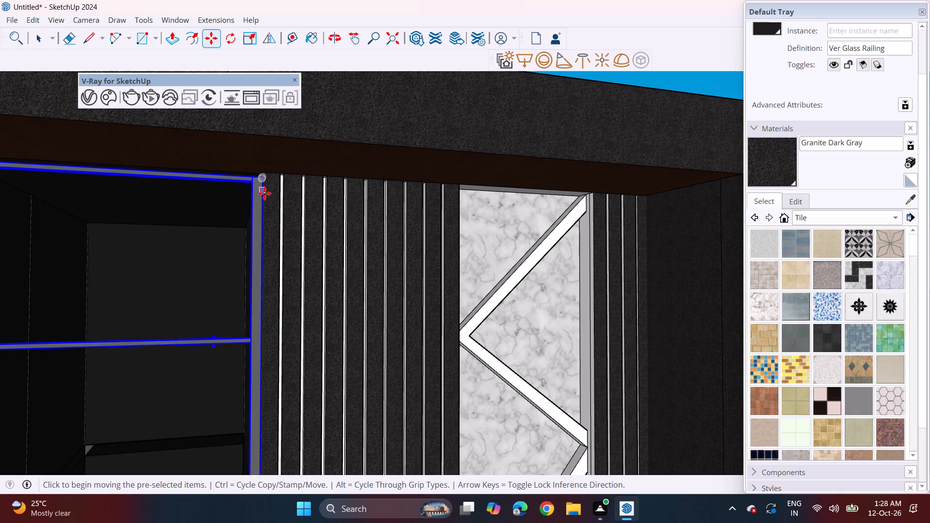
pyautogui.scroll(-11, 264, 193)
pyautogui.scroll(-6, 169, 328)
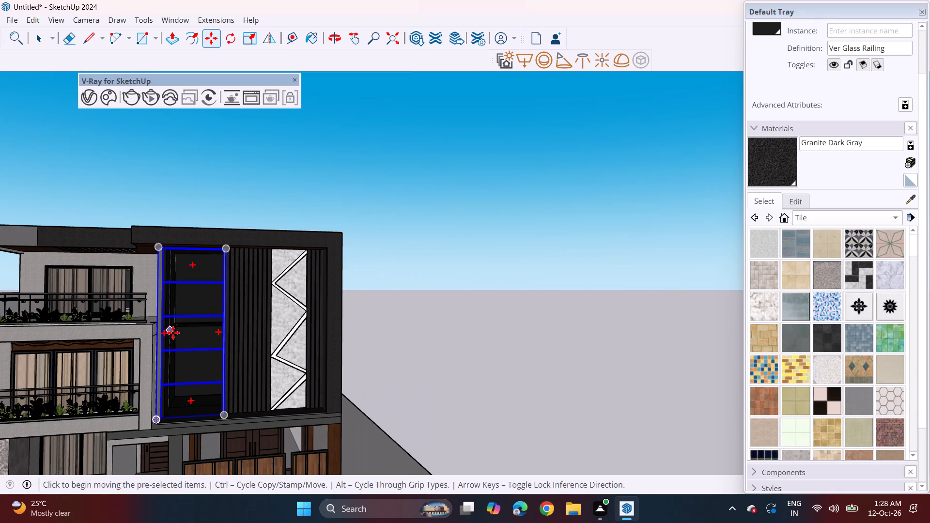
pyautogui.press('space')
pyautogui.click(349, 344)
# Paint the white side wall faces beside the glass frame and below the top balcony with Granite Dark Gray.
pyautogui.scroll(6, 187, 327)
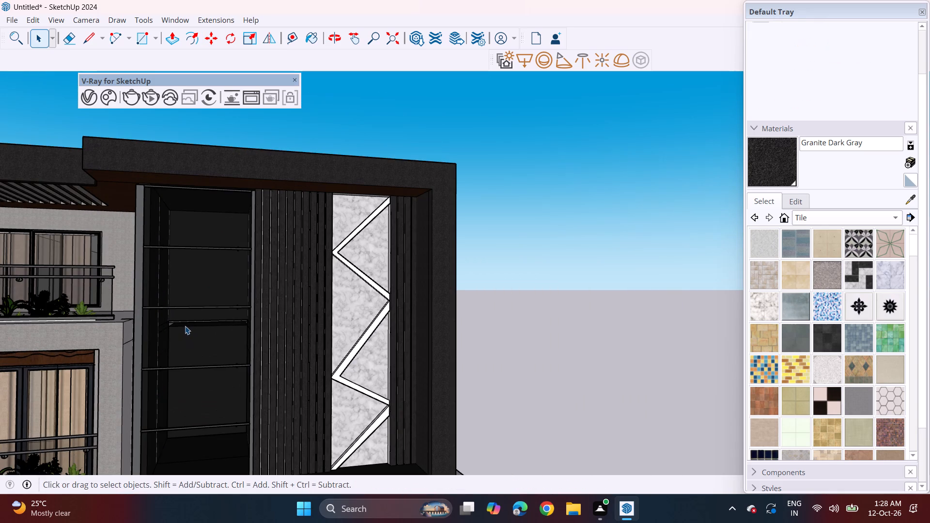
pyautogui.scroll(2, 251, 311)
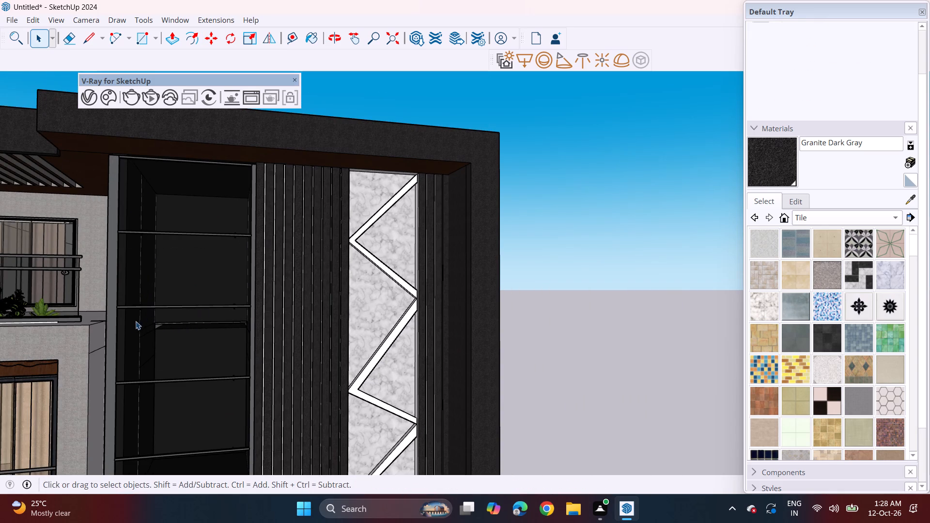
pyautogui.scroll(-2, 120, 320)
pyautogui.moveTo(120, 316); pyautogui.dragTo(191, 304, button='middle')
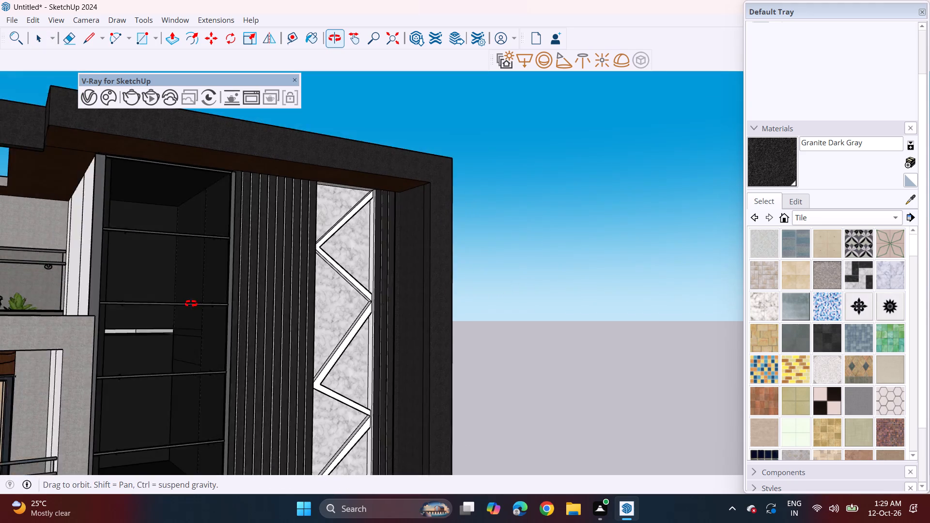
pyautogui.moveTo(191, 304); pyautogui.dragTo(217, 339, button='middle')
pyautogui.click(765, 163)
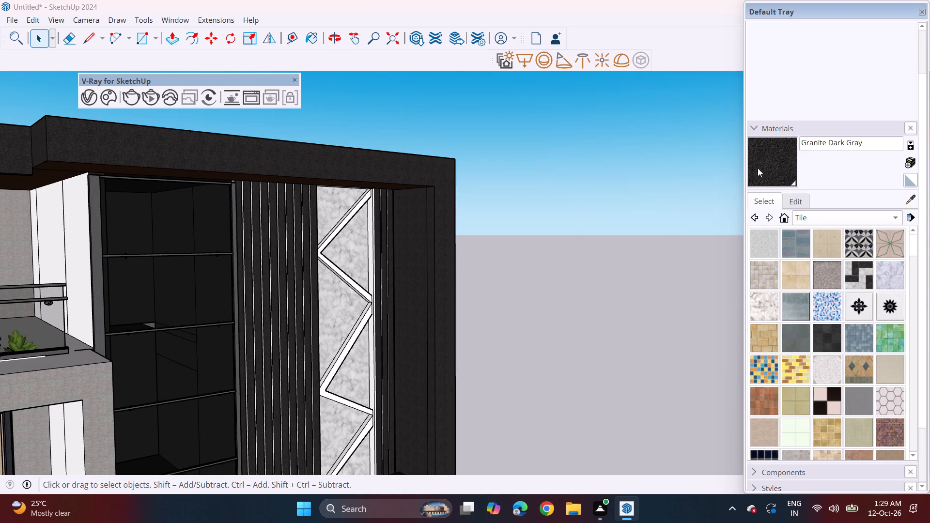
pyautogui.click(54, 255)
pyautogui.click(92, 238)
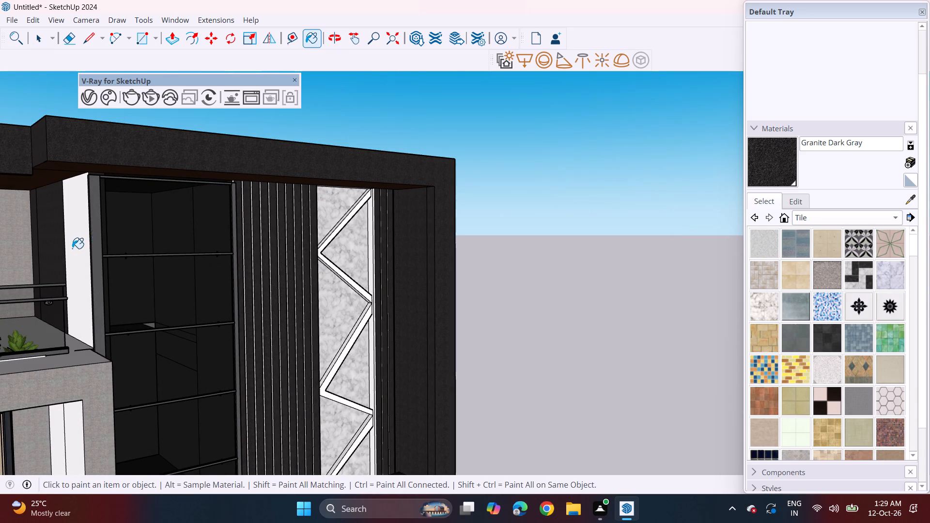
pyautogui.click(71, 245)
pyautogui.click(64, 424)
pyautogui.click(70, 423)
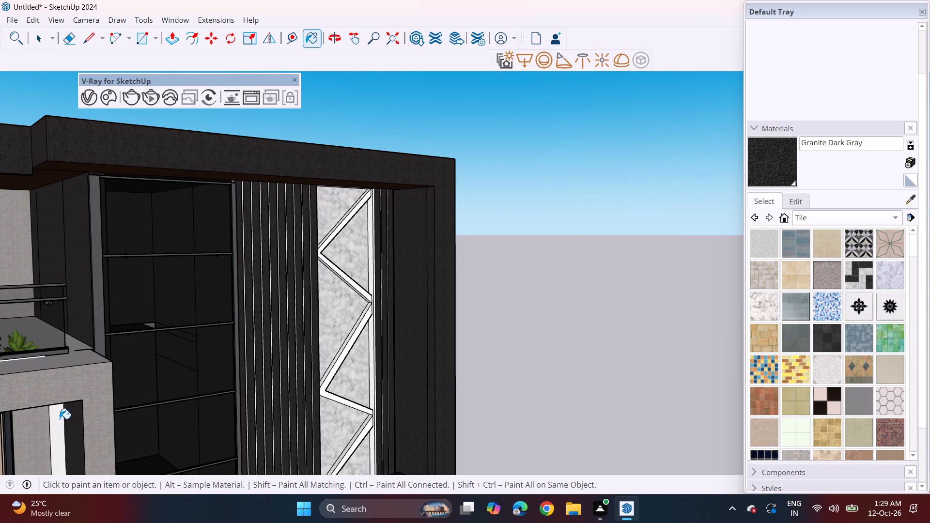
pyautogui.click(60, 419)
# Paint Granite Dark Gray on the wall panel above the narrow gate section and on the faces around the entrance door.
pyautogui.moveTo(91, 443); pyautogui.dragTo(24, 375, button='middle')
pyautogui.scroll(-3, 22, 369)
pyautogui.scroll(-2, 229, 356)
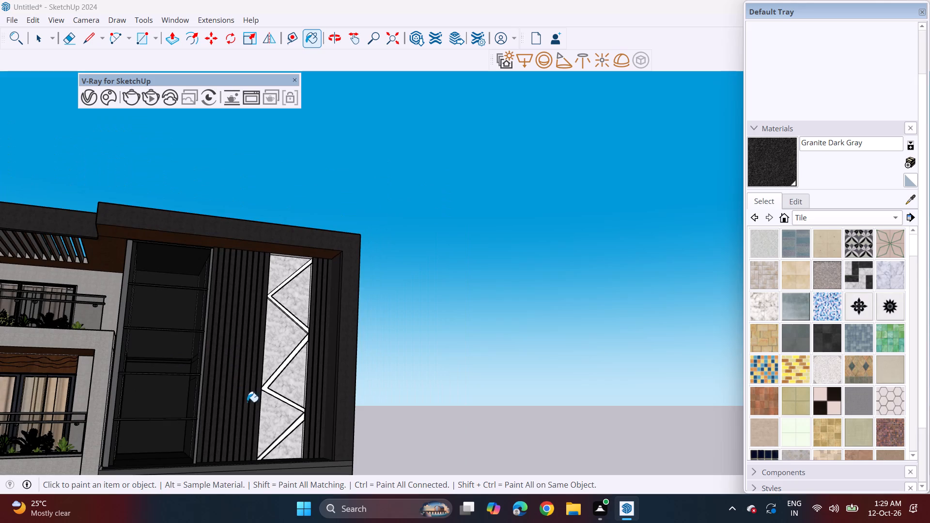
pyautogui.moveTo(250, 397); pyautogui.dragTo(295, 334, button='middle')
pyautogui.moveTo(302, 328); pyautogui.dragTo(276, 348, button='middle')
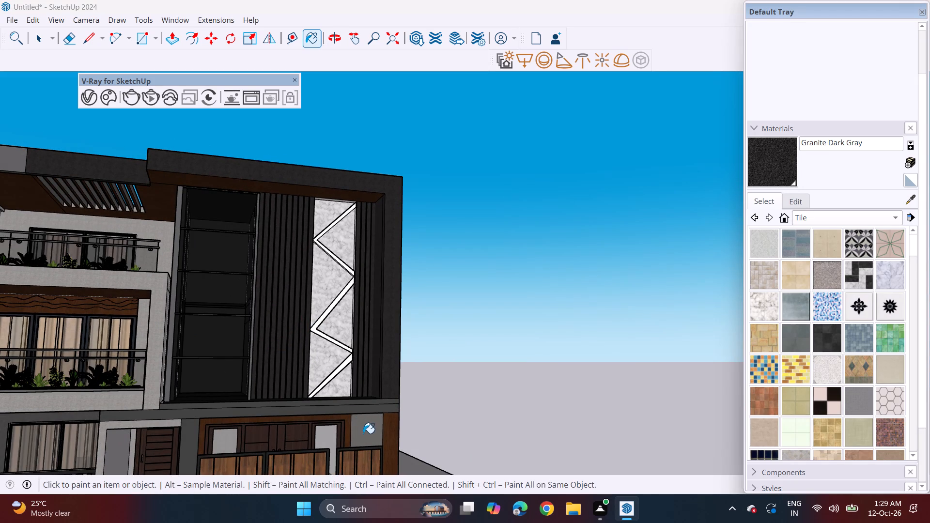
pyautogui.click(363, 433)
pyautogui.moveTo(369, 431); pyautogui.dragTo(387, 368, button='middle')
pyautogui.moveTo(389, 364); pyautogui.dragTo(269, 382, button='middle')
pyautogui.moveTo(258, 380); pyautogui.dragTo(328, 406, button='middle')
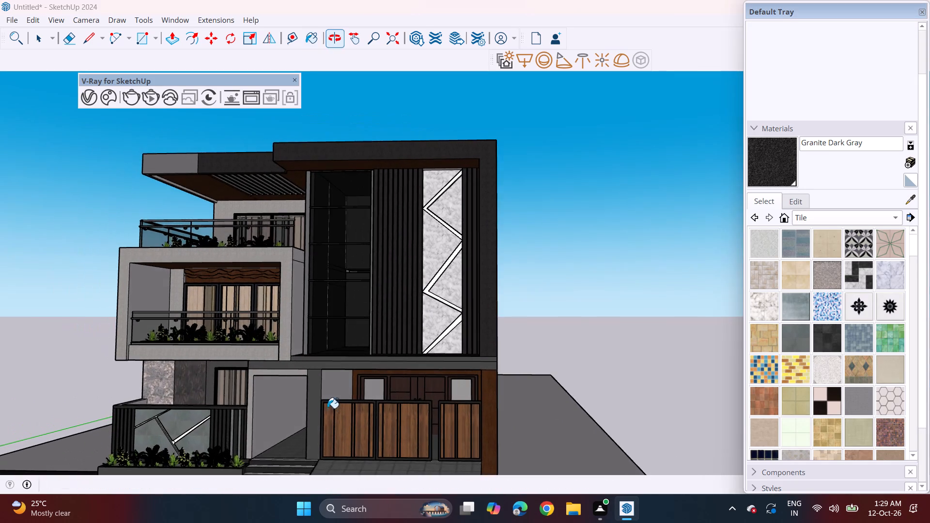
pyautogui.moveTo(319, 404); pyautogui.dragTo(369, 398, button='middle')
pyautogui.keyDown('shift'); pyautogui.moveTo(361, 397); pyautogui.dragTo(360, 365, button='middle'); pyautogui.keyUp('shift')
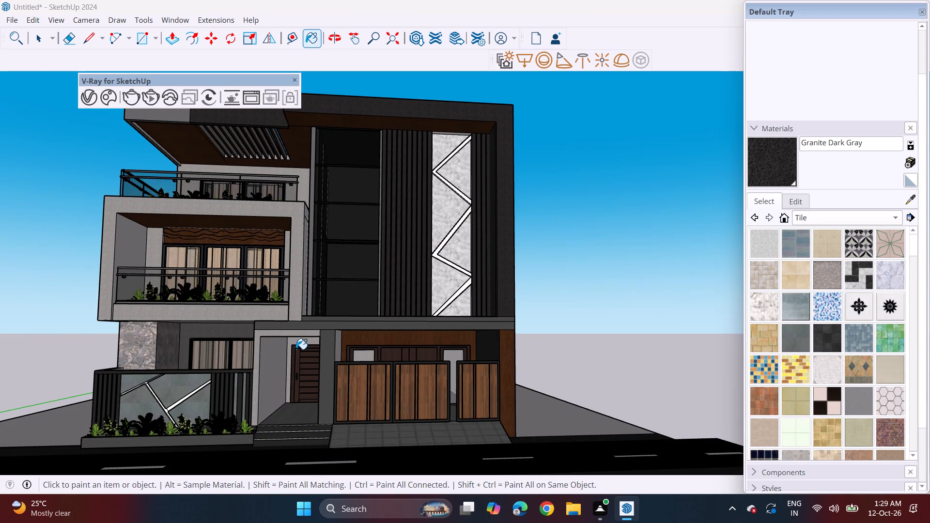
pyautogui.click(297, 338)
pyautogui.click(287, 361)
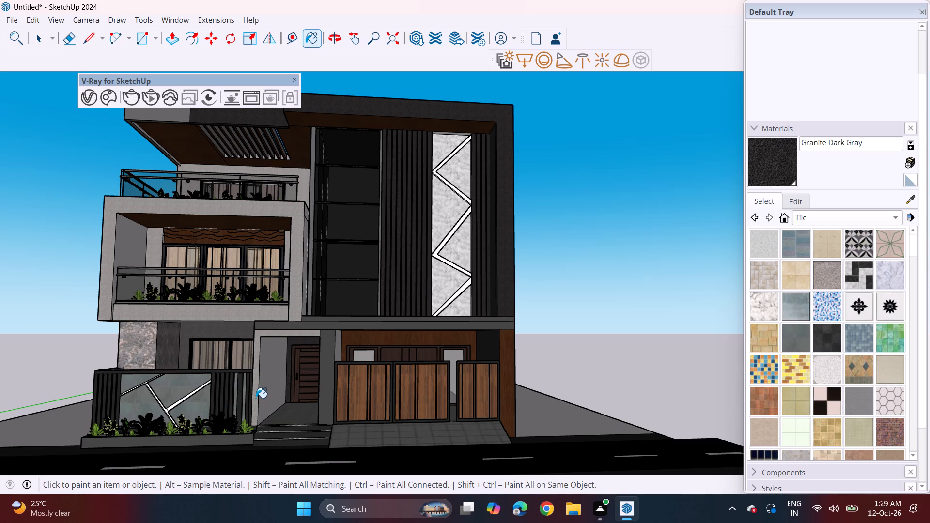
# Paint the ground plot on both sides of the house with Granite Tile.
pyautogui.scroll(-4, 176, 416)
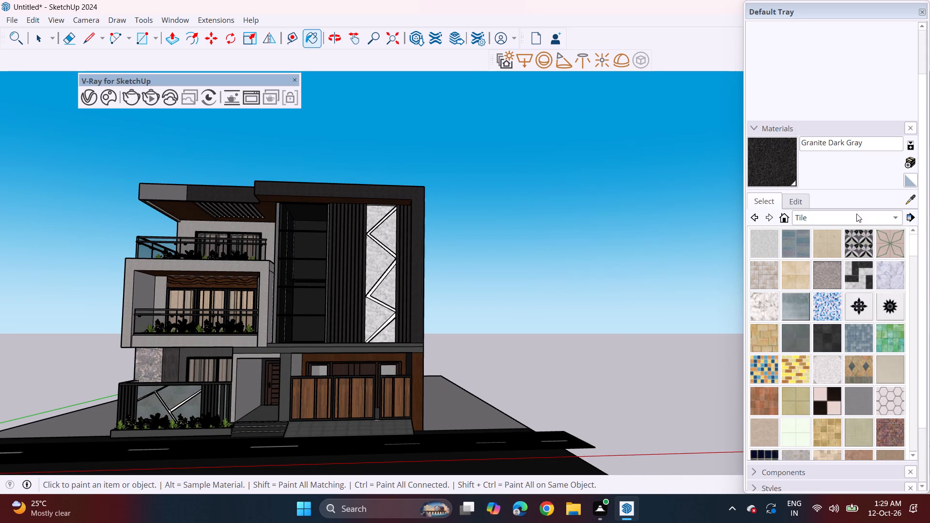
pyautogui.click(830, 275)
pyautogui.click(453, 403)
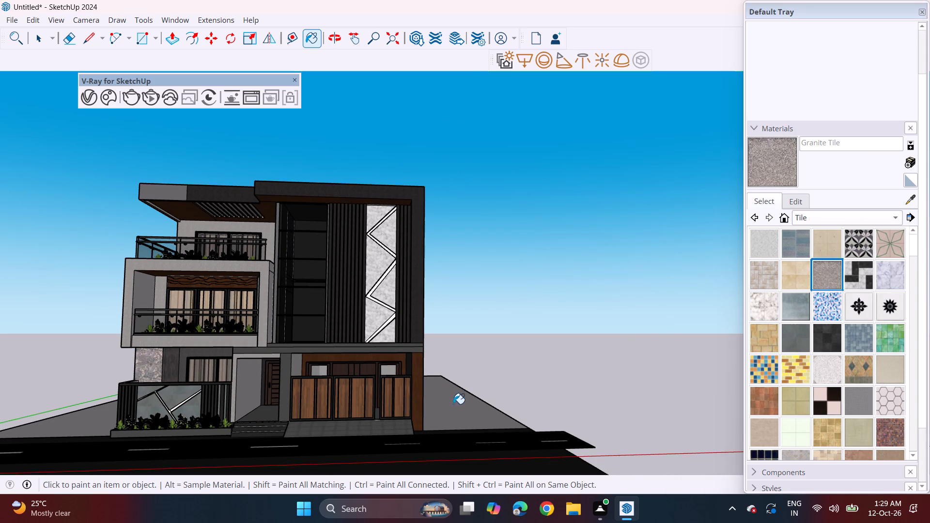
pyautogui.click(93, 419)
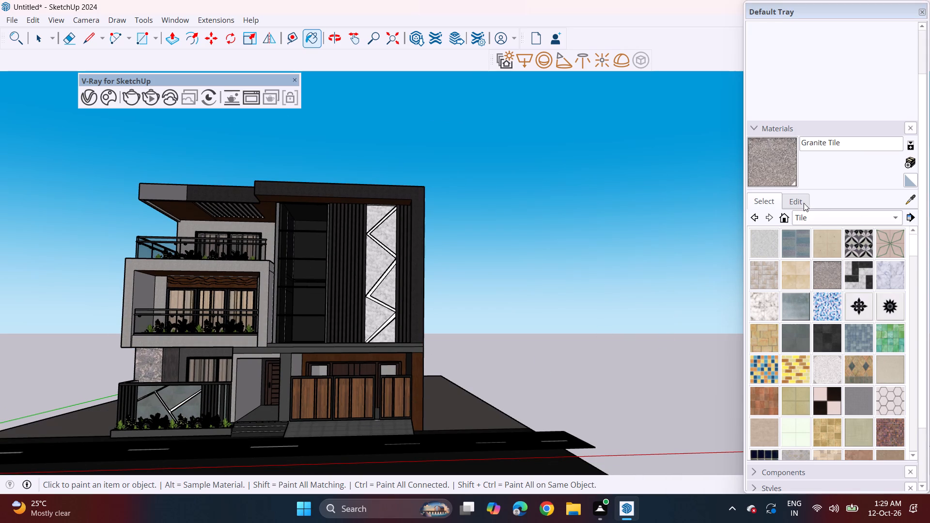
# Replace the Granite Tile material's texture image with the green grass picture named download from the Downloads folder.
pyautogui.click(802, 203)
pyautogui.click(871, 354)
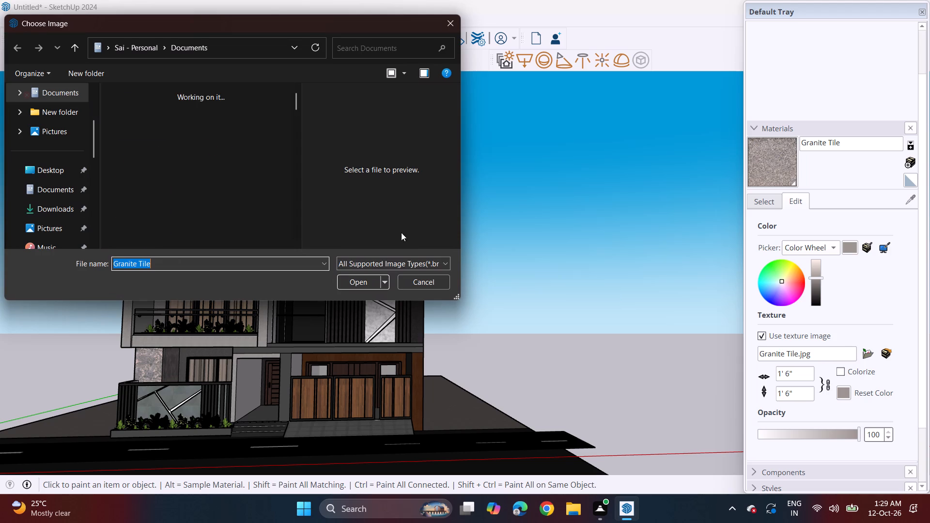
pyautogui.scroll(-3, 179, 197)
pyautogui.click(42, 211)
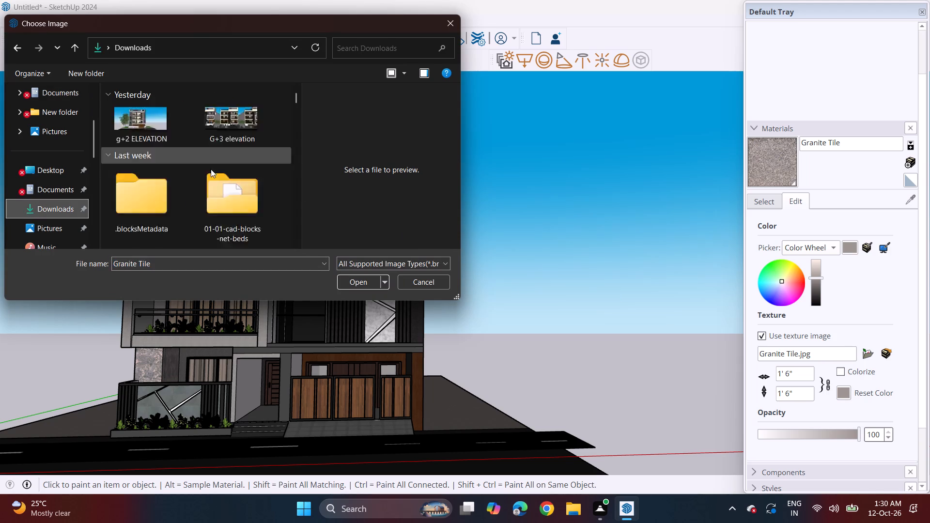
pyautogui.scroll(-3, 207, 168)
pyautogui.click(248, 100)
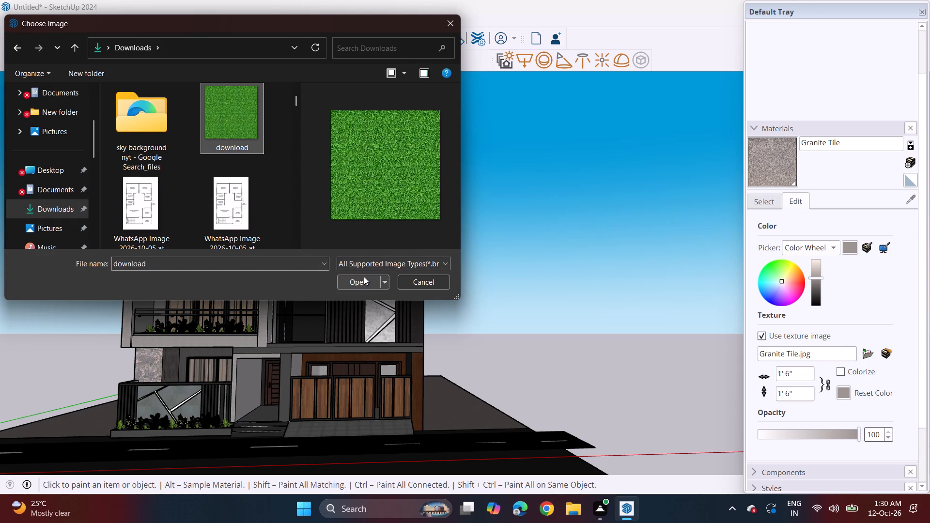
pyautogui.click(365, 279)
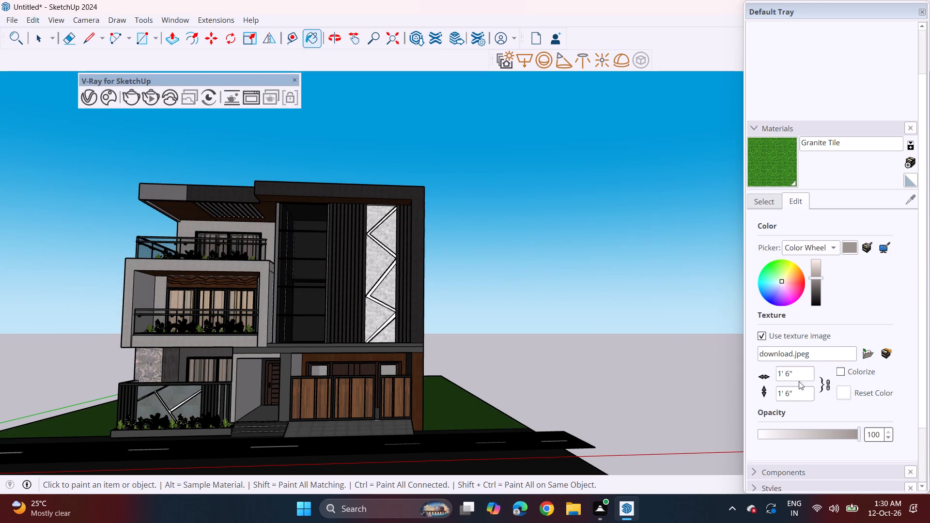
# Enlarge the grass texture on the ground, trying widths of 200 and 2000 before setting the width to 500.
pyautogui.click(798, 380)
pyautogui.press('BackSpace')
pyautogui.press('BackSpace')
pyautogui.press('BackSpace')
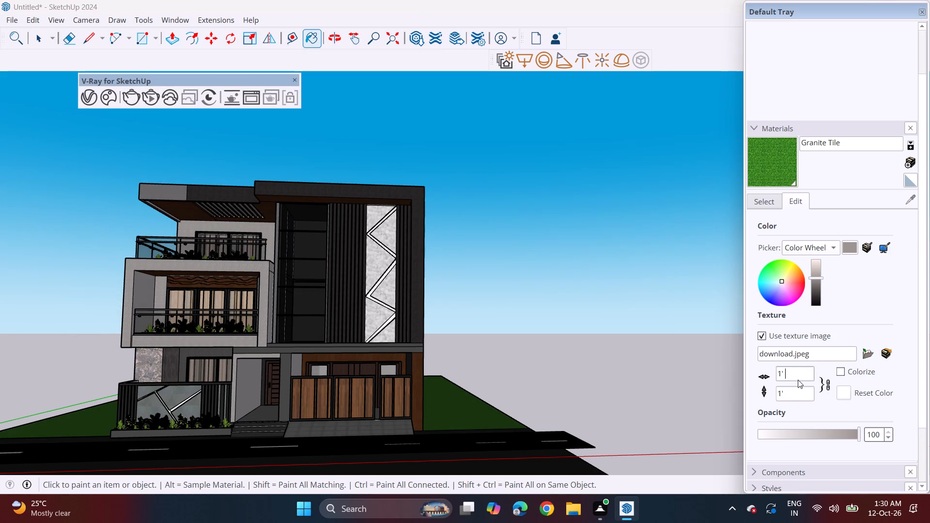
pyautogui.press('BackSpace')
pyautogui.press('BackSpace')
pyautogui.write('200')
pyautogui.press('0')
pyautogui.press('BackSpace')
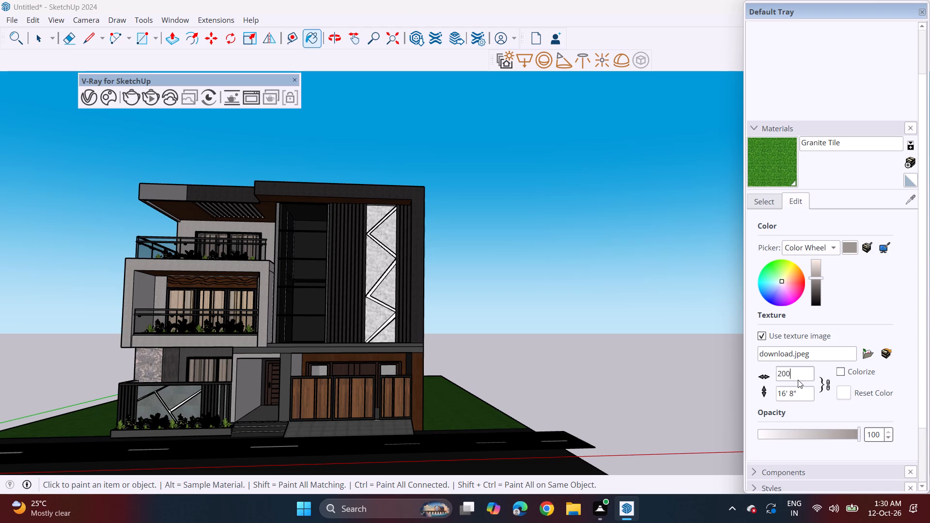
pyautogui.press('BackSpace')
pyautogui.press('BackSpace')
pyautogui.press('BackSpace')
pyautogui.write('500')
# Select the road strip and examine the house front, the grass on the plot and the outer side wall.
pyautogui.scroll(-3, 655, 449)
pyautogui.scroll(-2, 502, 444)
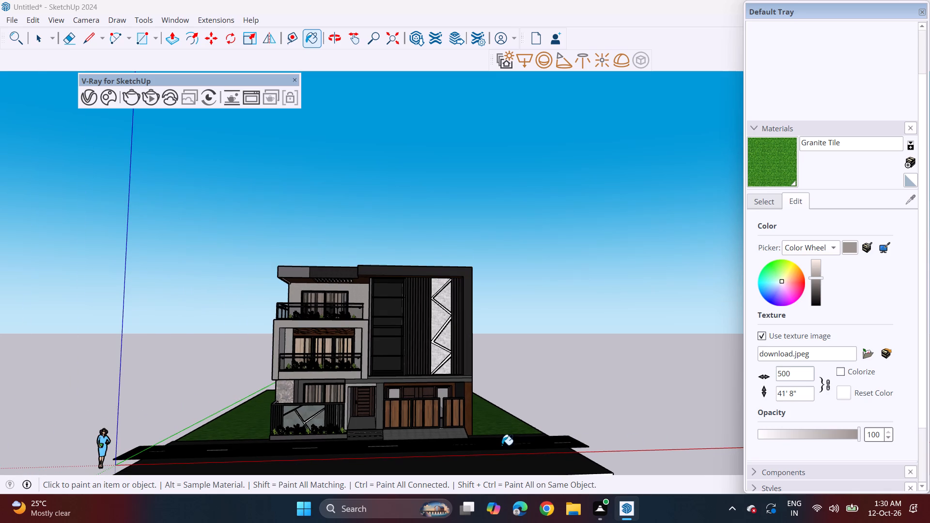
pyautogui.press('space')
pyautogui.click(495, 450)
pyautogui.press('space')
pyautogui.click(509, 440)
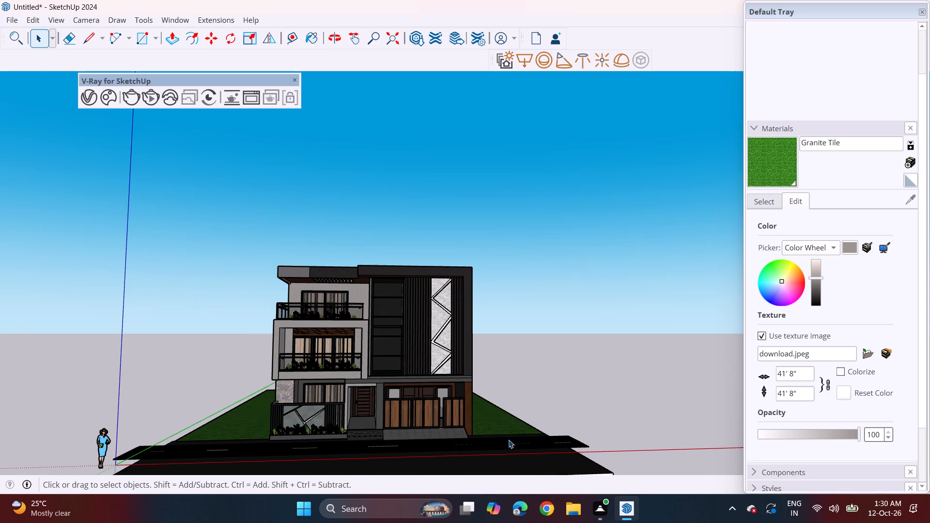
pyautogui.moveTo(581, 438); pyautogui.dragTo(572, 493, button='middle')
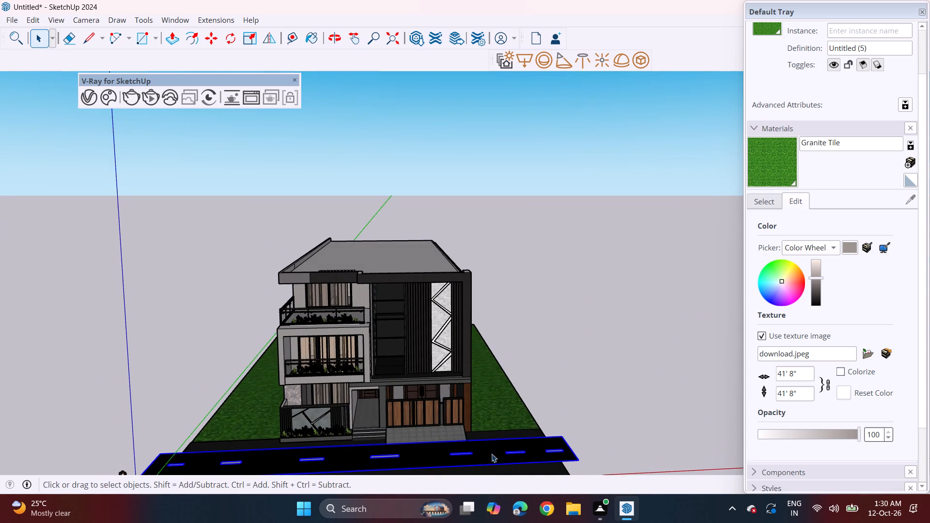
pyautogui.scroll(7, 421, 447)
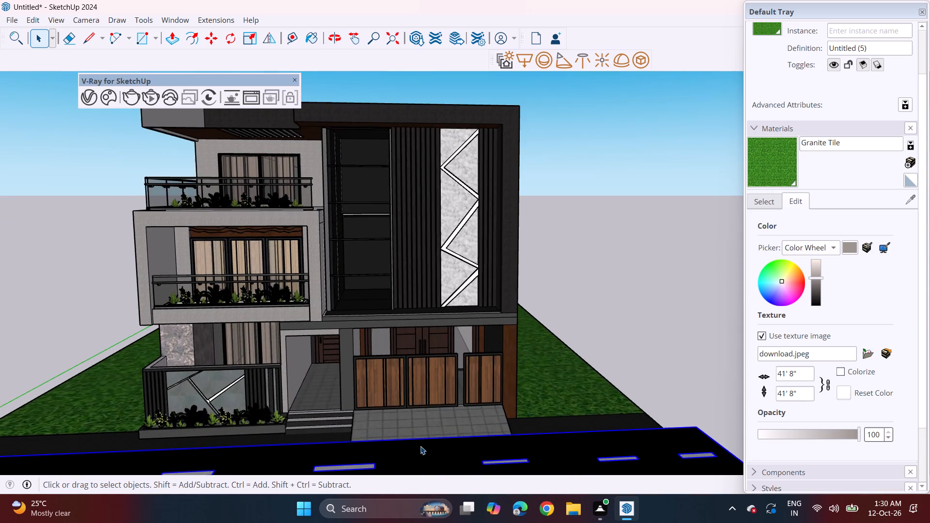
pyautogui.scroll(-2, 420, 446)
pyautogui.moveTo(613, 403); pyautogui.dragTo(376, 401, button='middle')
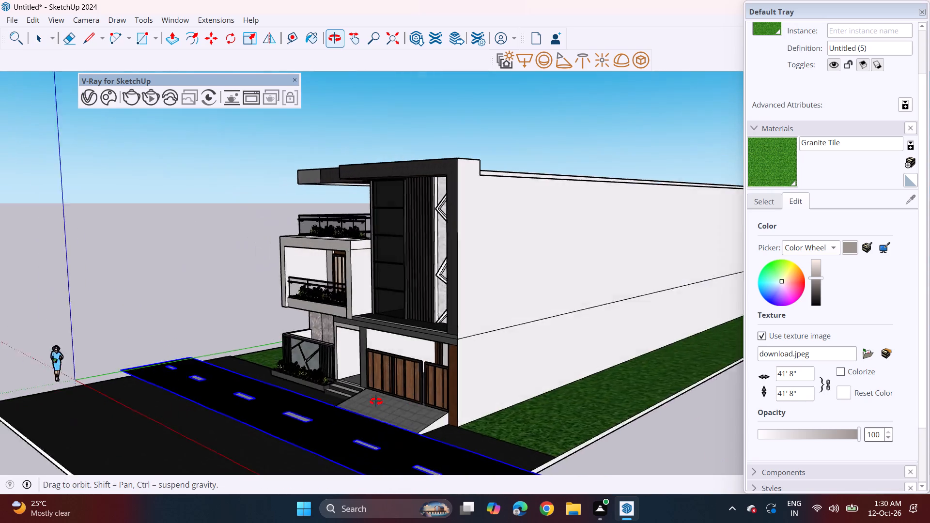
pyautogui.moveTo(376, 401); pyautogui.dragTo(235, 387, button='middle')
pyautogui.moveTo(356, 425); pyautogui.dragTo(260, 425, button='middle')
pyautogui.scroll(1, 282, 397)
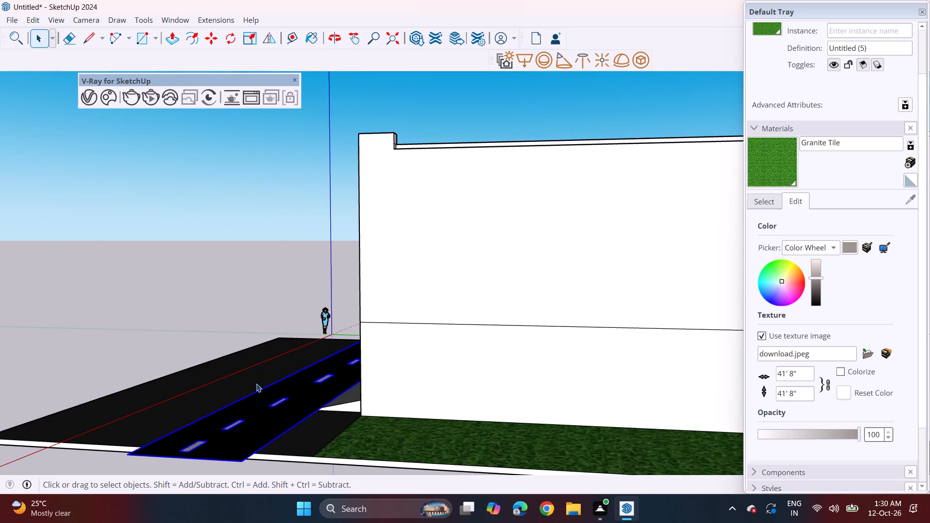
pyautogui.scroll(-2, 181, 346)
# Draw a line across the dark ground along the road's front edge, from one side of the plot to the other.
pyautogui.click(91, 31)
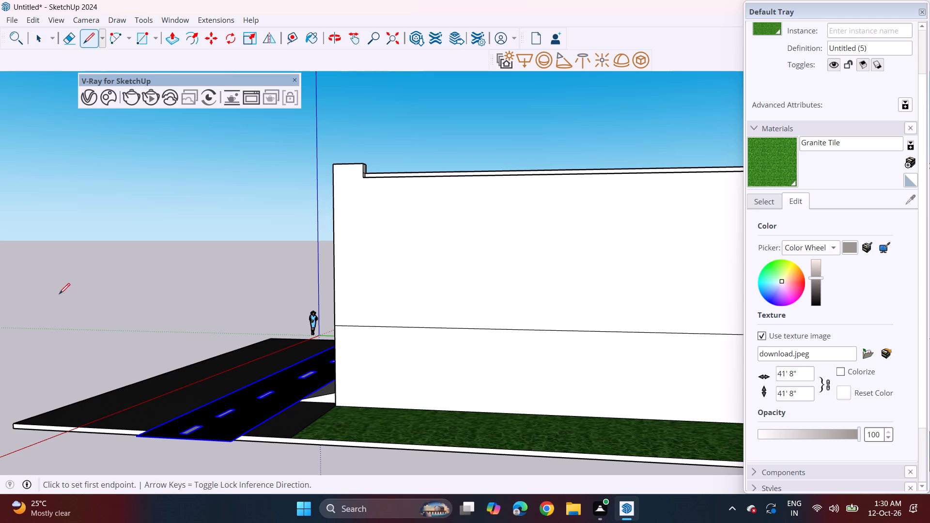
pyautogui.moveTo(82, 335); pyautogui.dragTo(403, 377, button='middle')
pyautogui.click(207, 398)
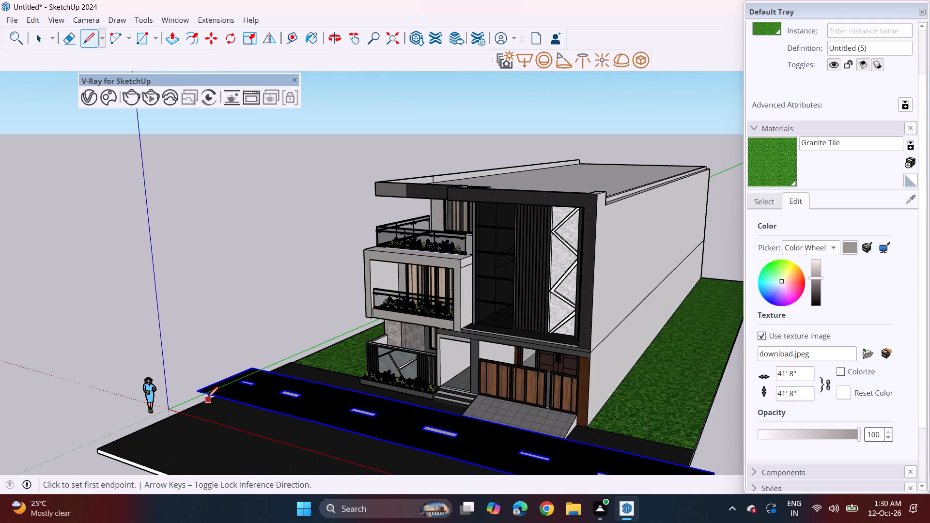
pyautogui.keyDown('shift'); pyautogui.moveTo(308, 421); pyautogui.dragTo(201, 321, button='middle'); pyautogui.keyUp('shift')
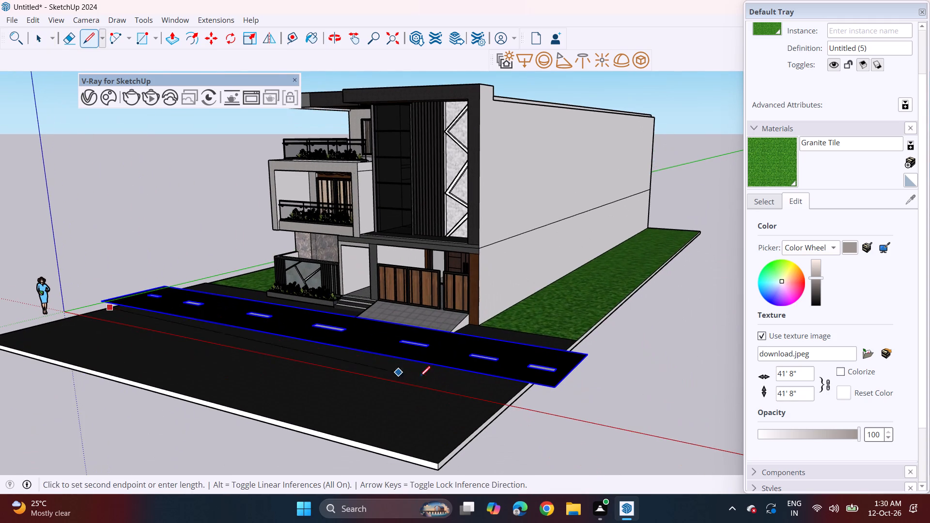
pyautogui.click(517, 395)
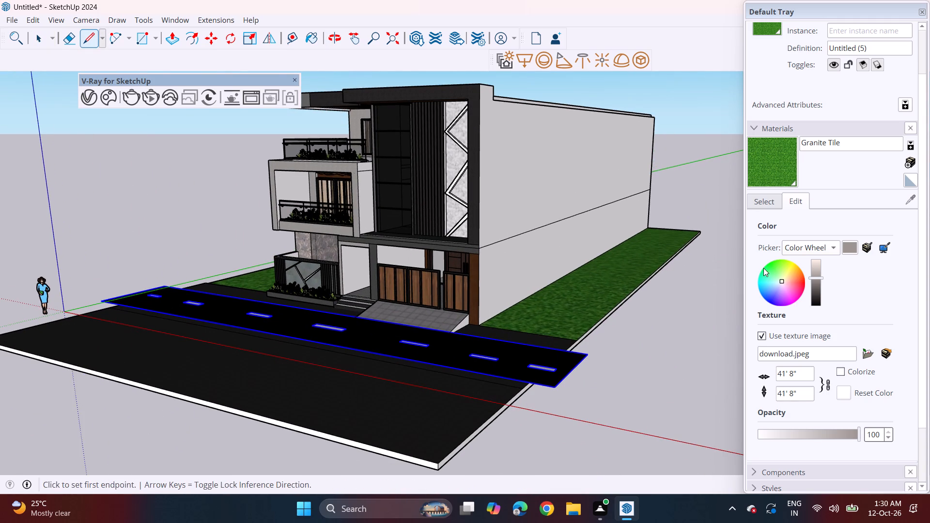
# Paint the ground area in front of the road with the original Granite Tile from the Tile collection.
pyautogui.click(777, 203)
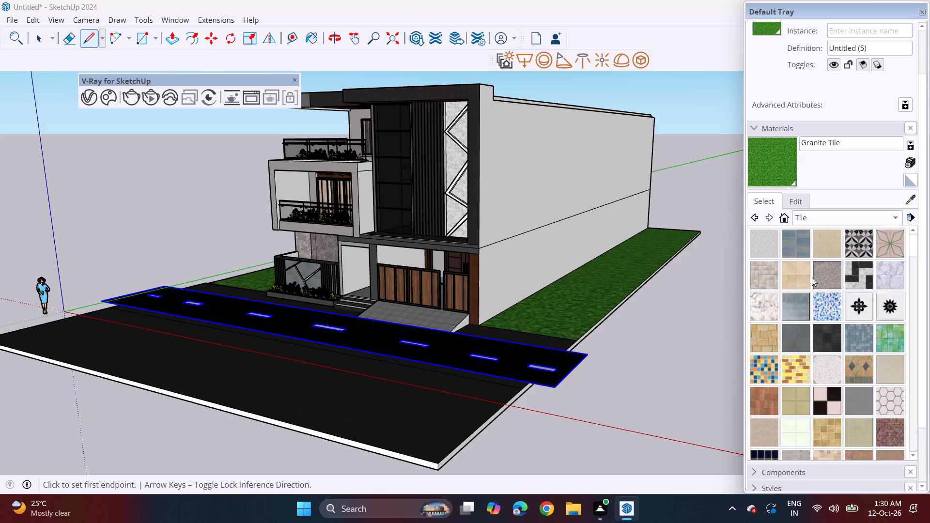
pyautogui.click(823, 275)
pyautogui.click(346, 426)
# Examine the tiled ground, the slab edge beside the road and the house front from several angles.
pyautogui.moveTo(386, 388); pyautogui.dragTo(527, 371, button='middle')
pyautogui.moveTo(489, 321); pyautogui.dragTo(234, 304, button='middle')
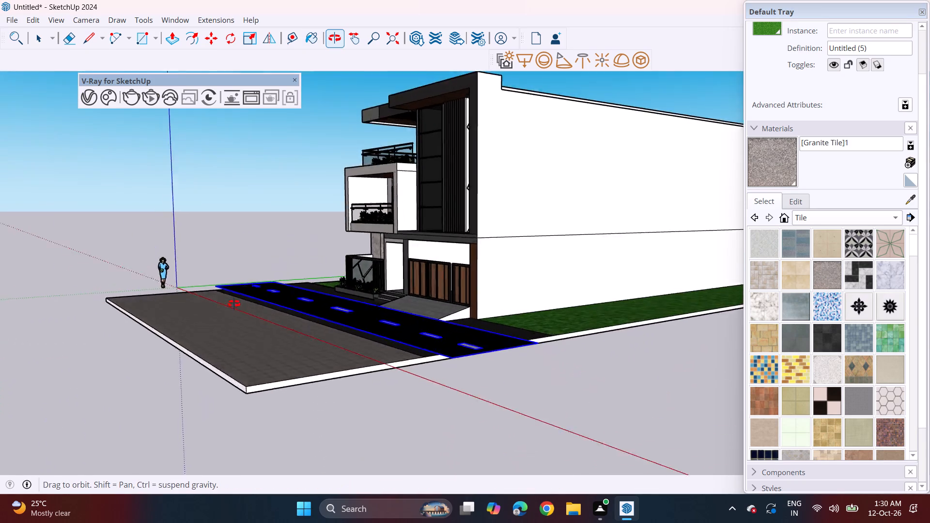
pyautogui.moveTo(234, 304); pyautogui.dragTo(178, 264, button='middle')
pyautogui.moveTo(482, 239); pyautogui.dragTo(415, 248, button='middle')
pyautogui.scroll(1, 386, 298)
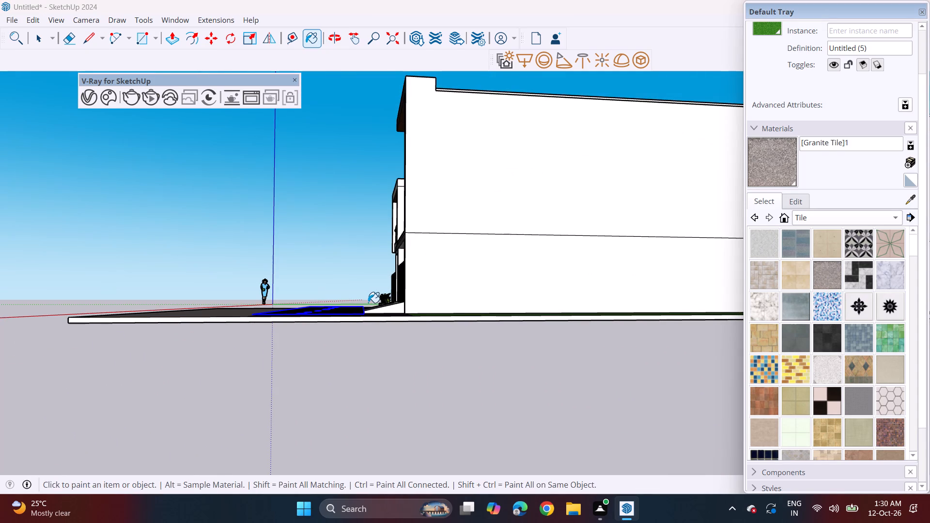
pyautogui.scroll(2, 368, 303)
pyautogui.scroll(2, 355, 356)
pyautogui.scroll(5, 352, 302)
pyautogui.middleClick(354, 332)
pyautogui.scroll(3, 353, 323)
pyautogui.moveTo(353, 322); pyautogui.dragTo(350, 315, button='middle')
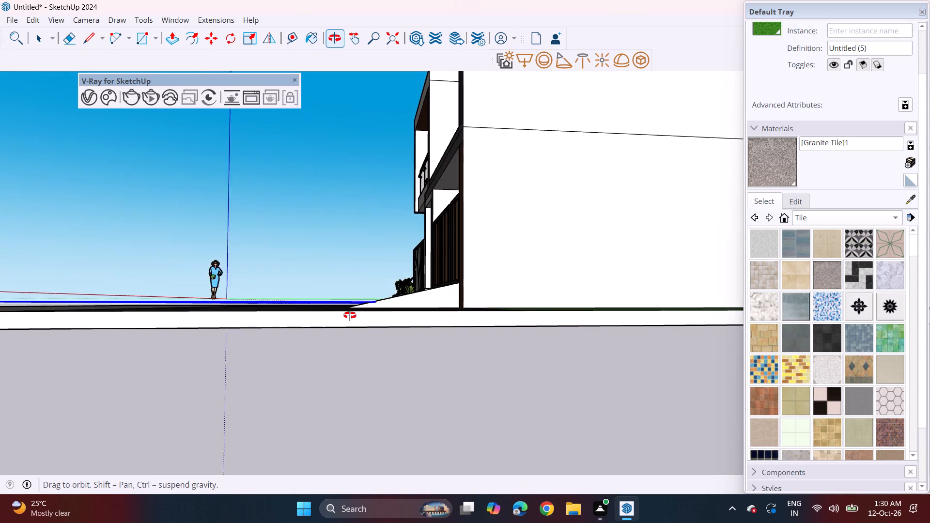
pyautogui.moveTo(350, 315); pyautogui.dragTo(351, 316, button='middle')
pyautogui.middleClick(351, 316)
pyautogui.moveTo(315, 297); pyautogui.dragTo(652, 379, button='middle')
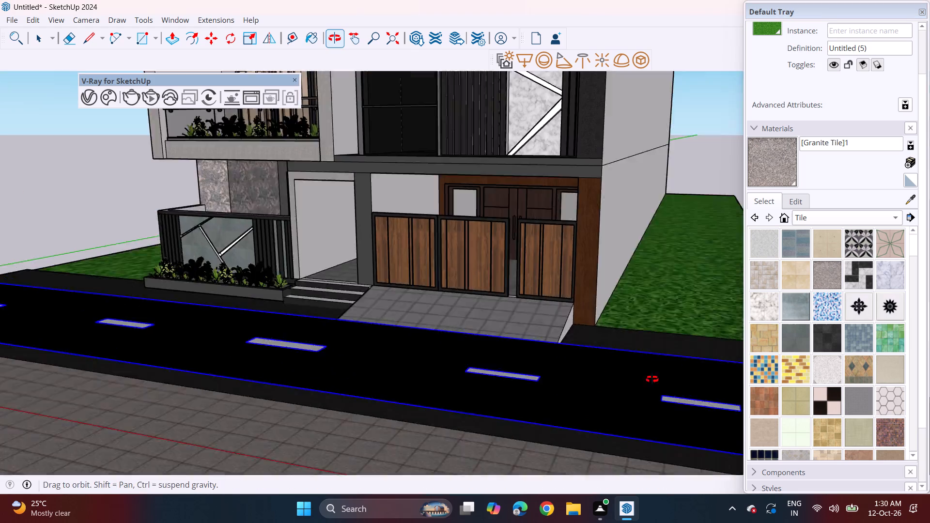
pyautogui.moveTo(652, 379); pyautogui.dragTo(688, 388, button='middle')
pyautogui.scroll(-1, 510, 379)
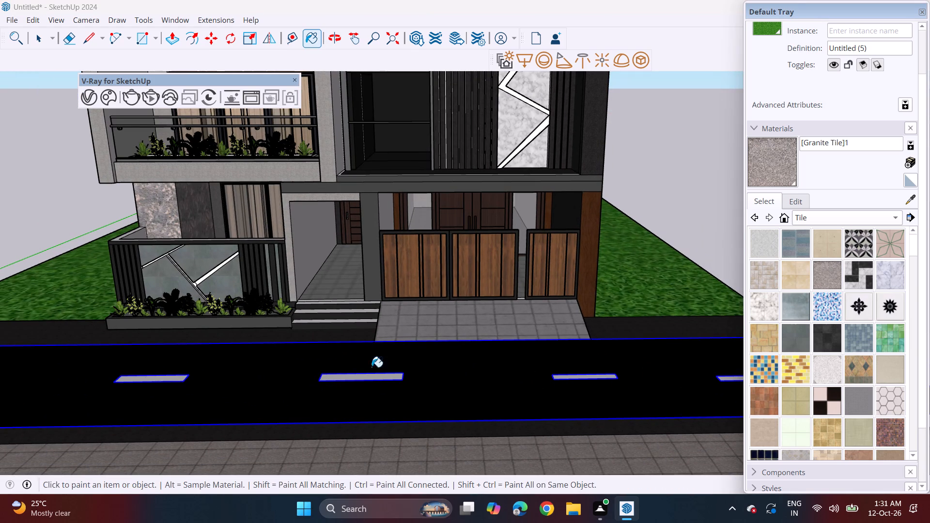
pyautogui.keyDown('shift'); pyautogui.moveTo(401, 332); pyautogui.dragTo(413, 395, button='middle'); pyautogui.keyUp('shift')
pyautogui.moveTo(412, 386); pyautogui.dragTo(409, 348, button='middle')
pyautogui.scroll(-2, 408, 315)
pyautogui.keyDown('shift'); pyautogui.moveTo(409, 321); pyautogui.dragTo(422, 379, button='middle'); pyautogui.keyUp('shift')
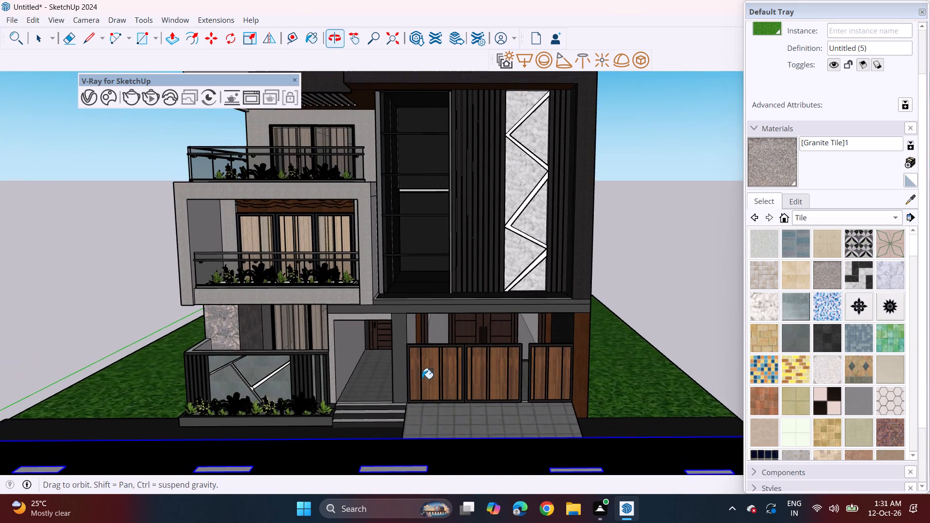
pyautogui.keyDown('shift'); pyautogui.moveTo(422, 379); pyautogui.dragTo(422, 378, button='middle'); pyautogui.keyUp('shift')
pyautogui.moveTo(423, 376); pyautogui.dragTo(432, 335, button='middle')
pyautogui.scroll(-2, 433, 319)
pyautogui.keyDown('shift'); pyautogui.moveTo(429, 330); pyautogui.dragTo(412, 377, button='middle'); pyautogui.keyUp('shift')
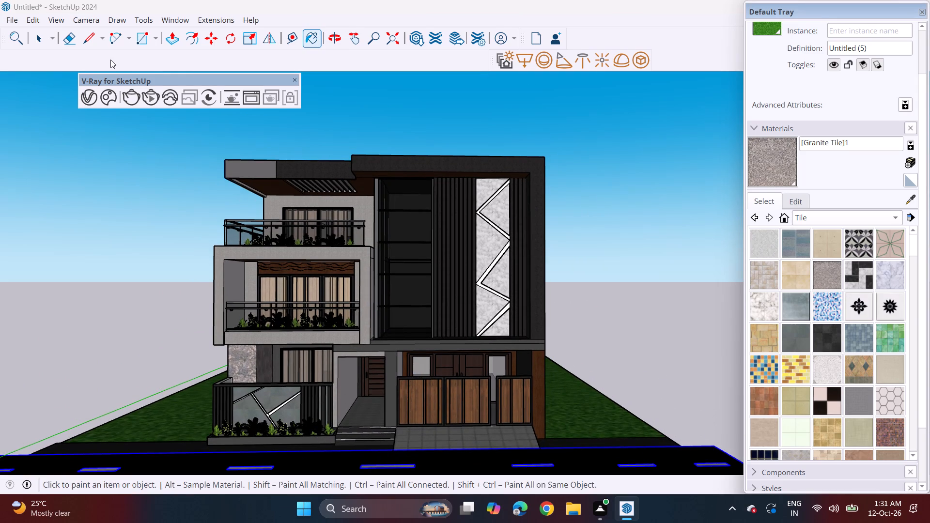
# Import the BMW M4 car model 002+Bmw+M4+++mat3.4+2017 from the Downloads folder.
pyautogui.click(15, 17)
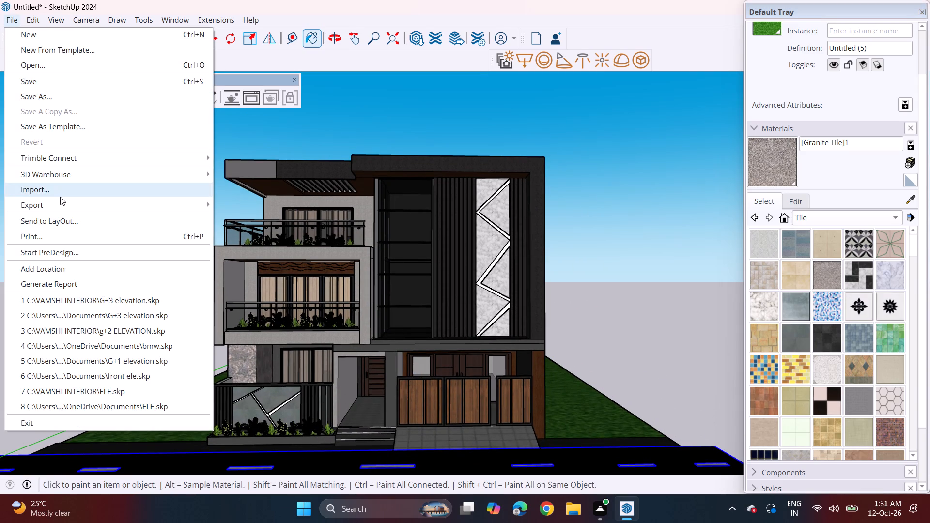
pyautogui.click(60, 196)
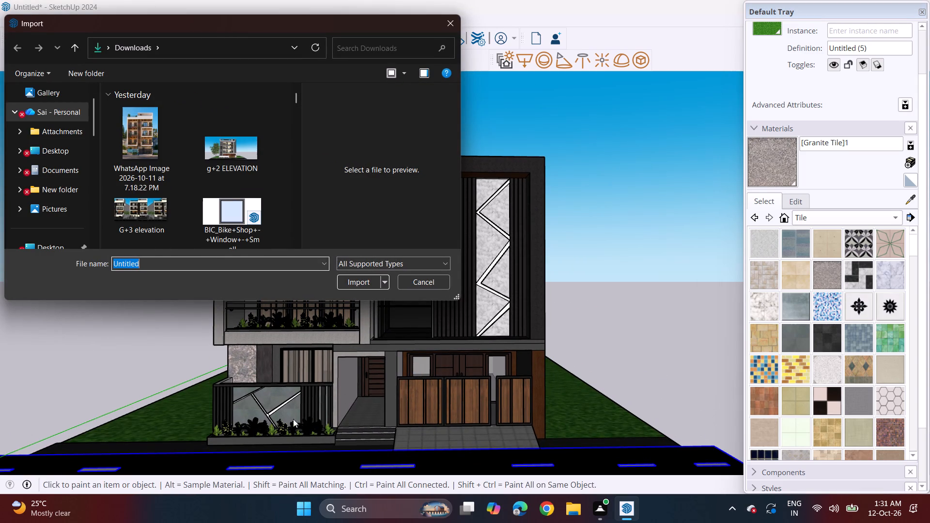
pyautogui.scroll(-2, 224, 181)
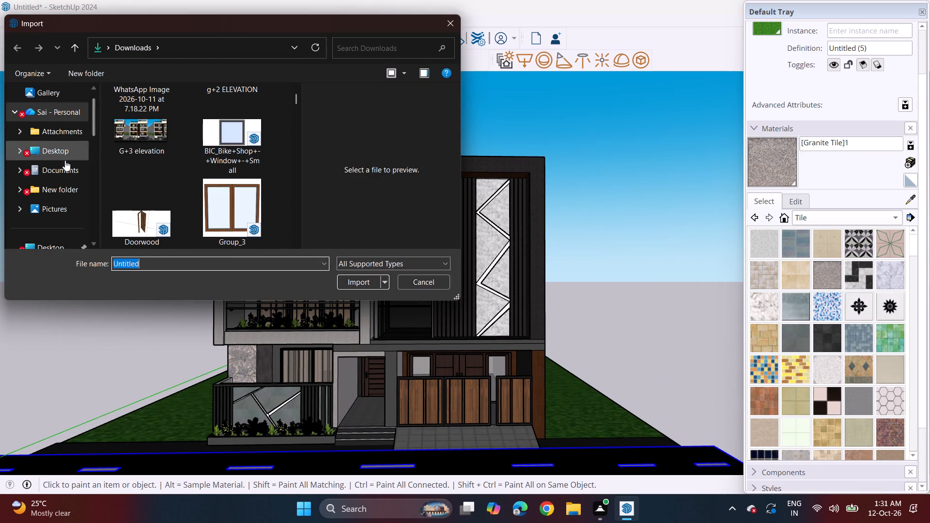
pyautogui.scroll(-1, 61, 186)
pyautogui.click(69, 235)
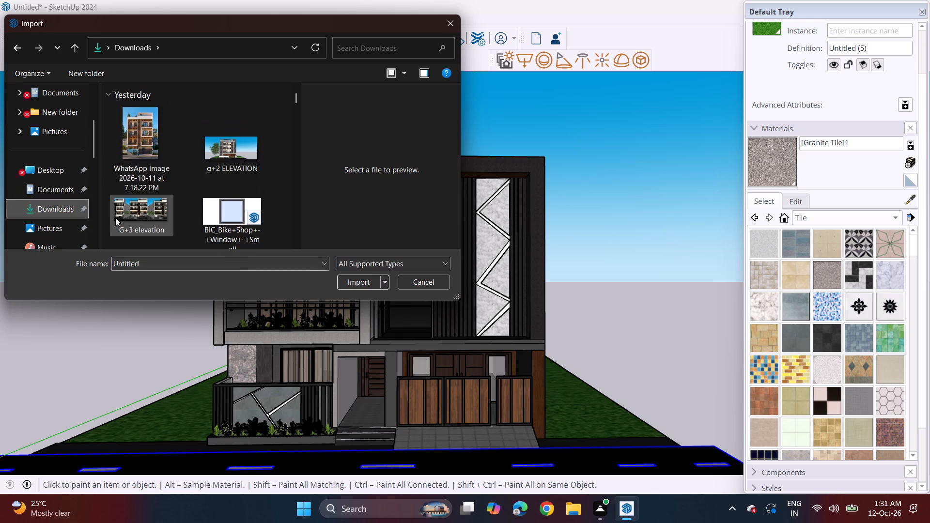
pyautogui.scroll(-16, 192, 202)
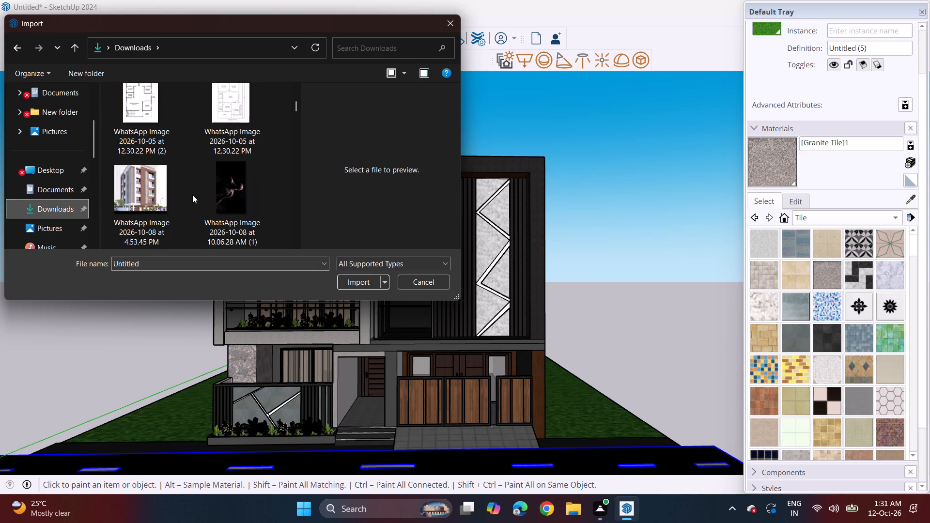
pyautogui.scroll(-8, 192, 195)
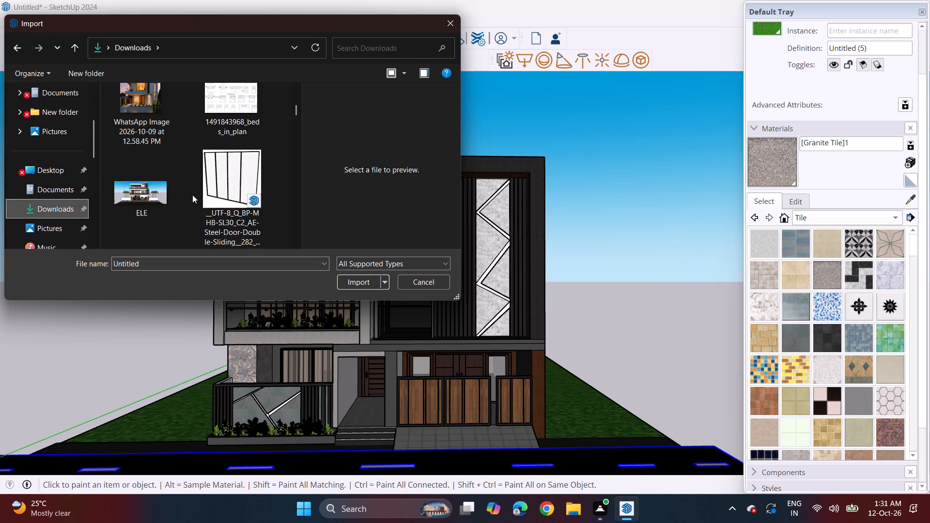
pyautogui.scroll(-3, 192, 195)
pyautogui.click(119, 211)
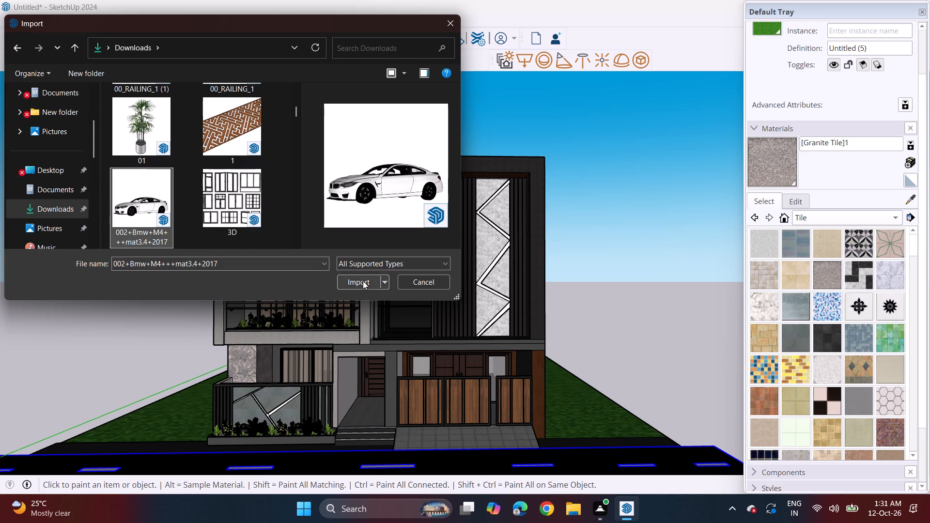
pyautogui.click(363, 280)
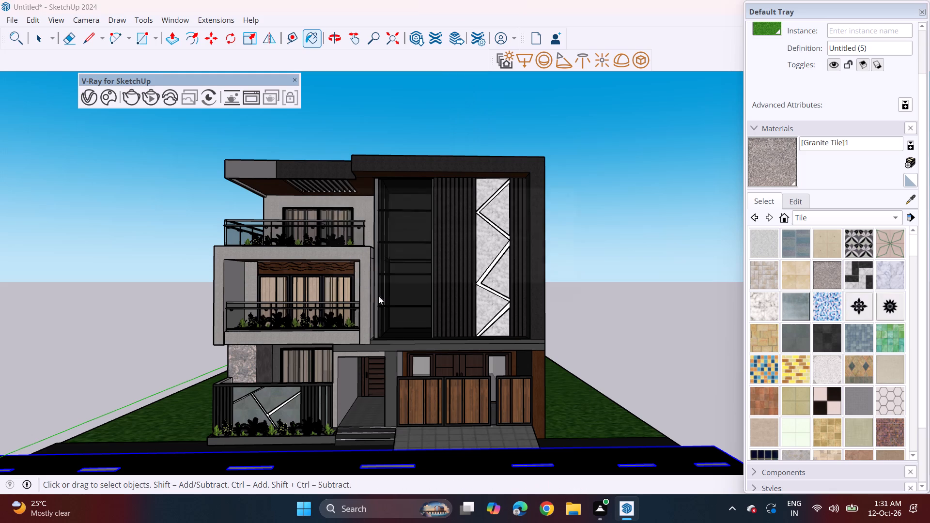
# Place the imported car on the road in front of the house, near the gate ramp.
pyautogui.click(583, 288)
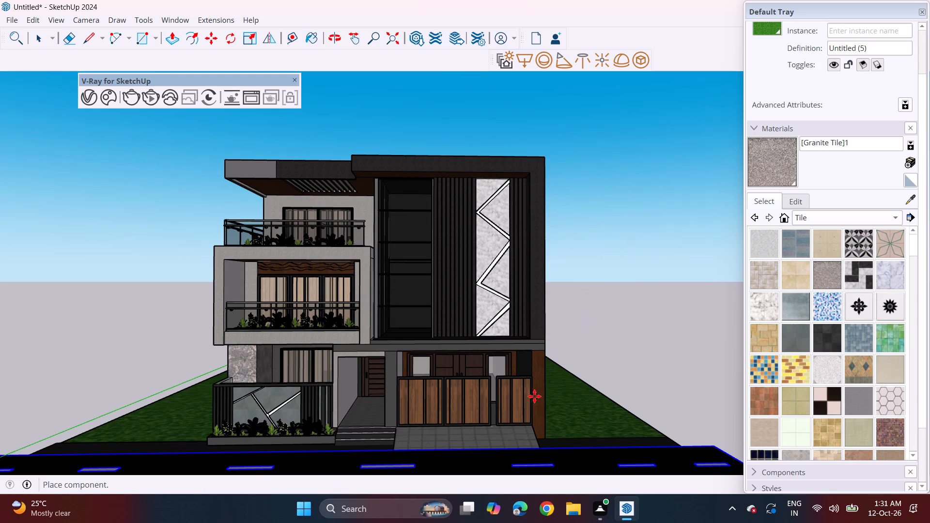
pyautogui.scroll(-4, 524, 412)
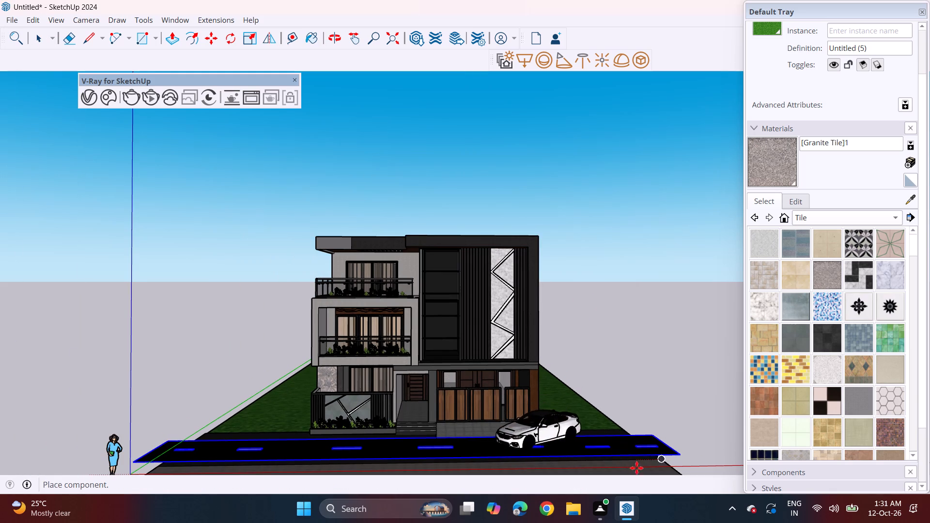
pyautogui.click(648, 468)
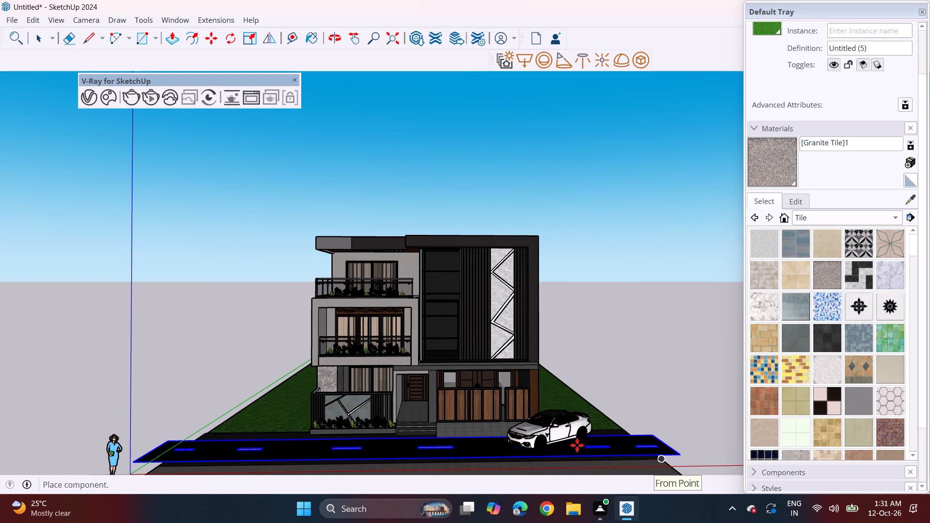
# Rotate the car in the ground plane about a point on the tiled area, turning it closer to the road's direction.
pyautogui.scroll(-2, 577, 442)
pyautogui.keyDown('shift'); pyautogui.moveTo(568, 429); pyautogui.dragTo(486, 313, button='middle'); pyautogui.keyUp('shift')
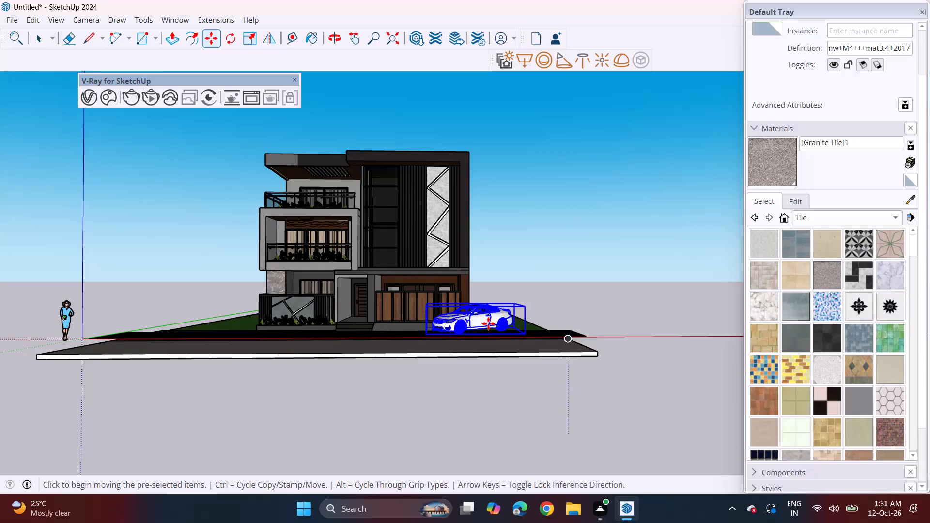
pyautogui.moveTo(480, 315); pyautogui.dragTo(481, 377, button='middle')
pyautogui.moveTo(475, 354); pyautogui.dragTo(479, 374, button='middle')
pyautogui.scroll(2, 481, 374)
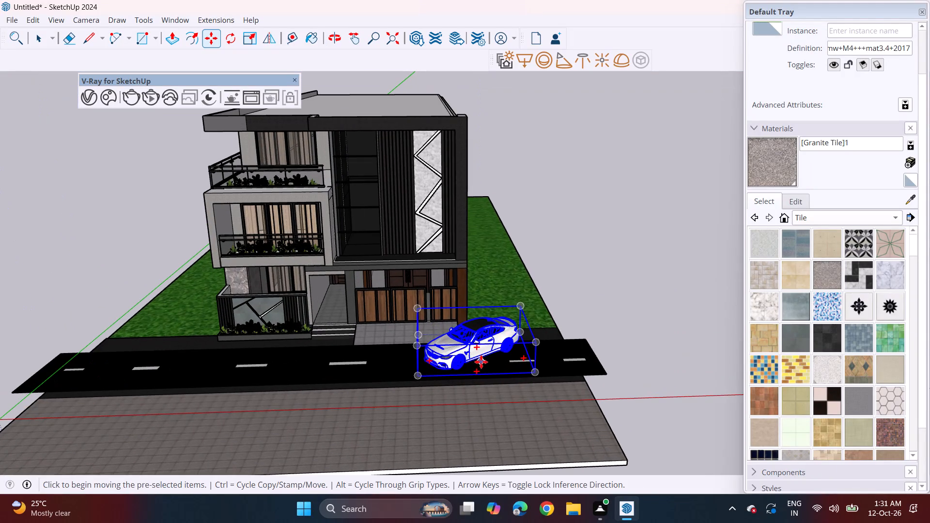
pyautogui.click(235, 30)
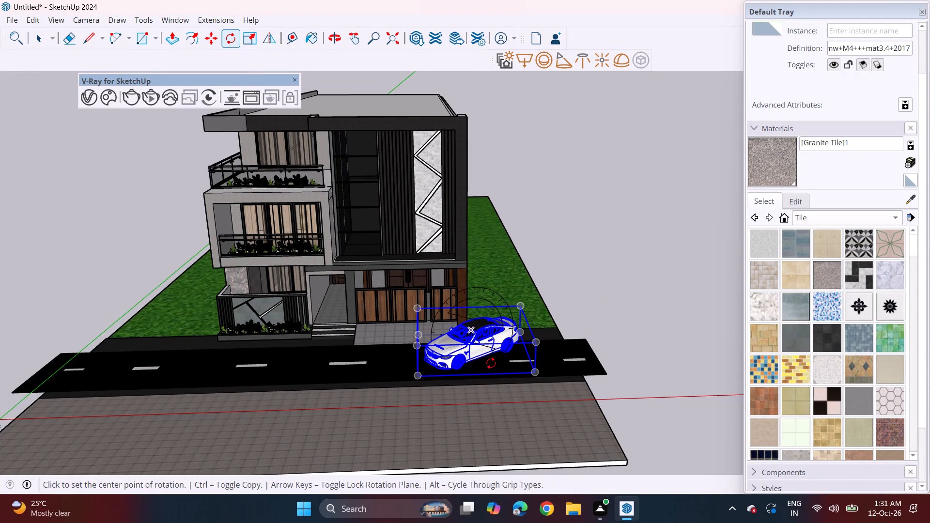
pyautogui.click(490, 412)
pyautogui.click(535, 415)
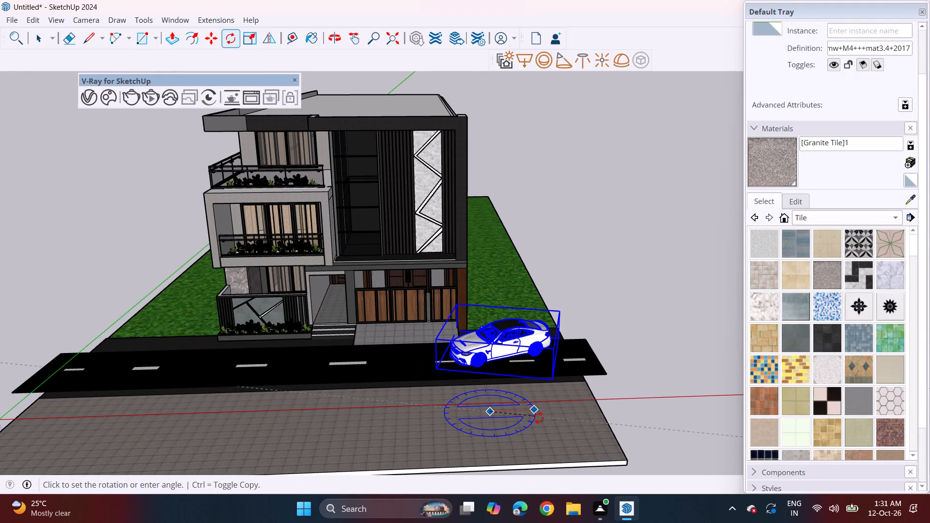
pyautogui.click(543, 425)
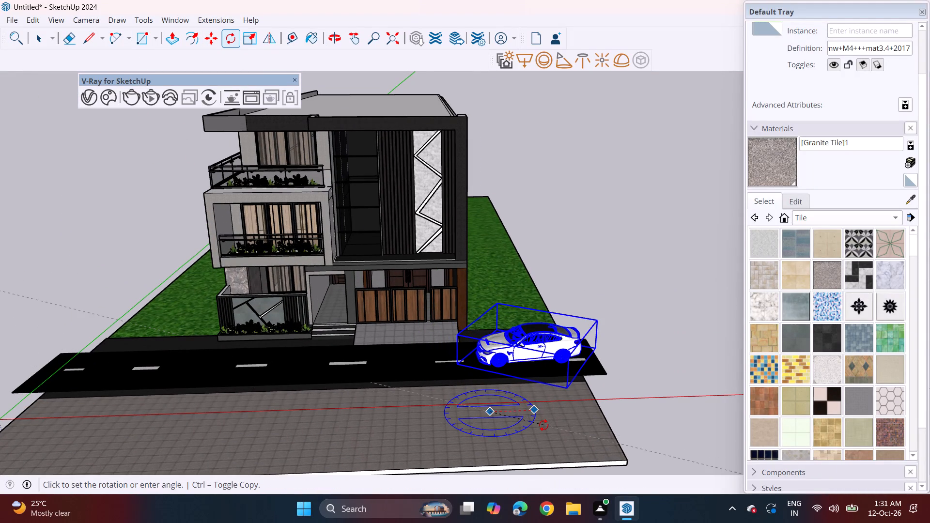
pyautogui.moveTo(549, 392); pyautogui.dragTo(545, 350, button='middle')
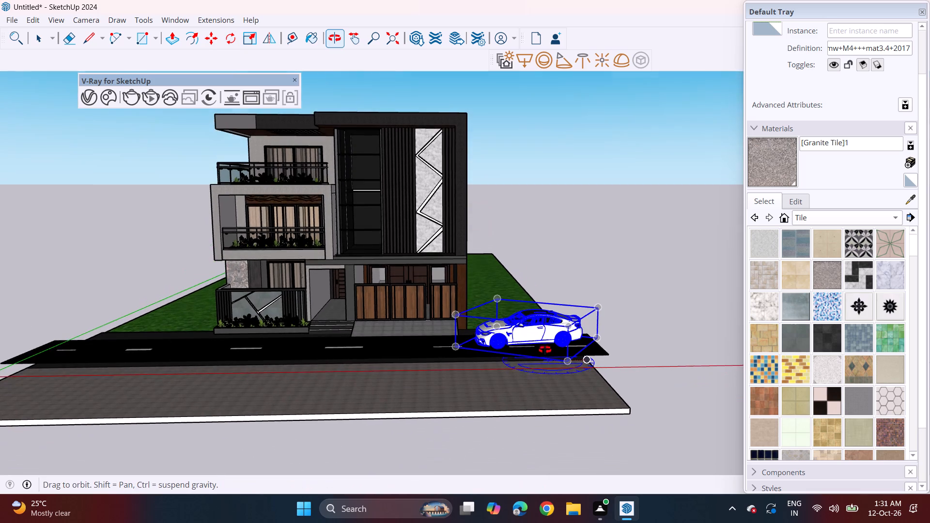
# Move the BMW car along the red axis on the road, bringing it closer to the gate ramp.
pyautogui.moveTo(545, 350); pyautogui.dragTo(545, 361, button='middle')
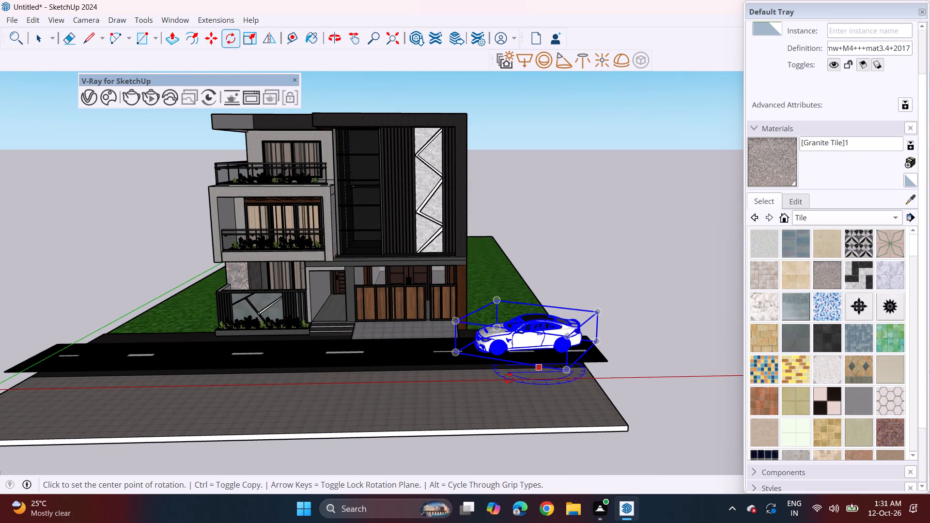
pyautogui.scroll(5, 506, 378)
pyautogui.press('space')
pyautogui.press('m')
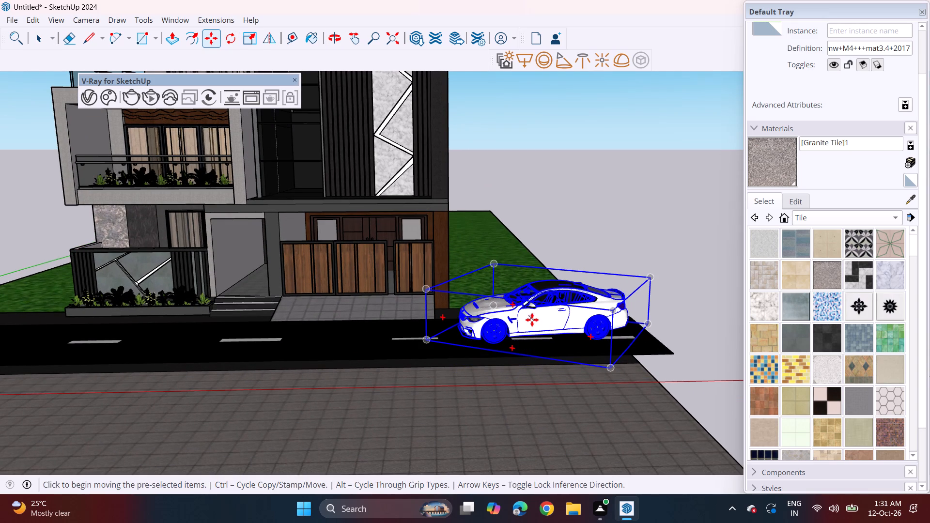
pyautogui.click(532, 320)
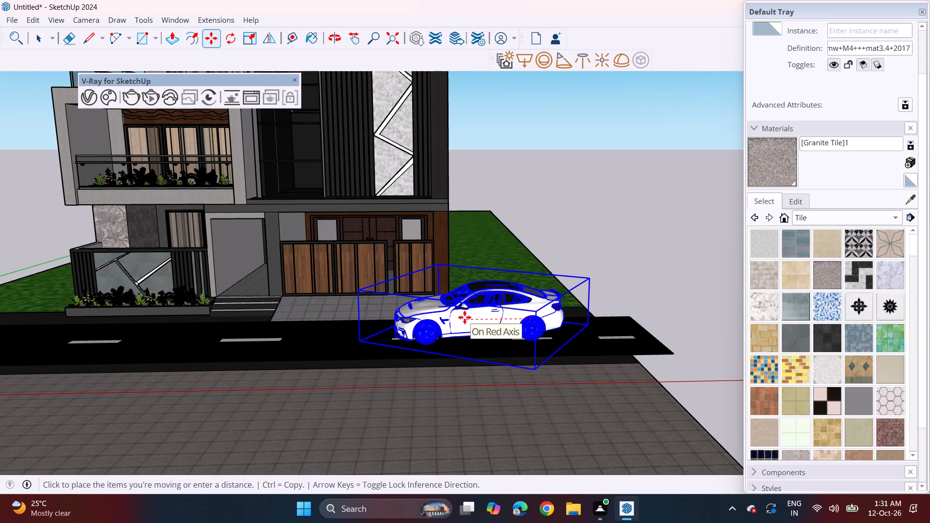
pyautogui.doubleClick(465, 317)
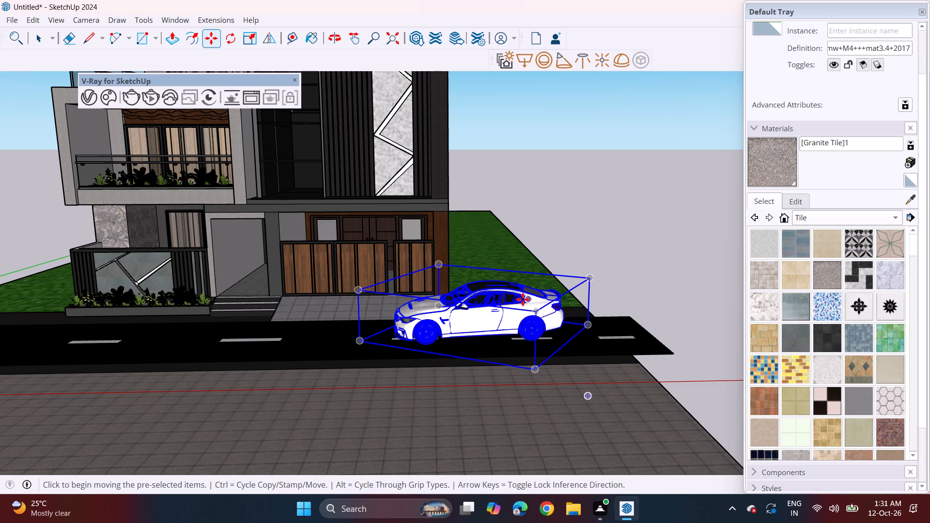
# Paint the front fascia and side edge of the top-floor roof overhang with Slate Light Tile.
pyautogui.scroll(-8, 523, 298)
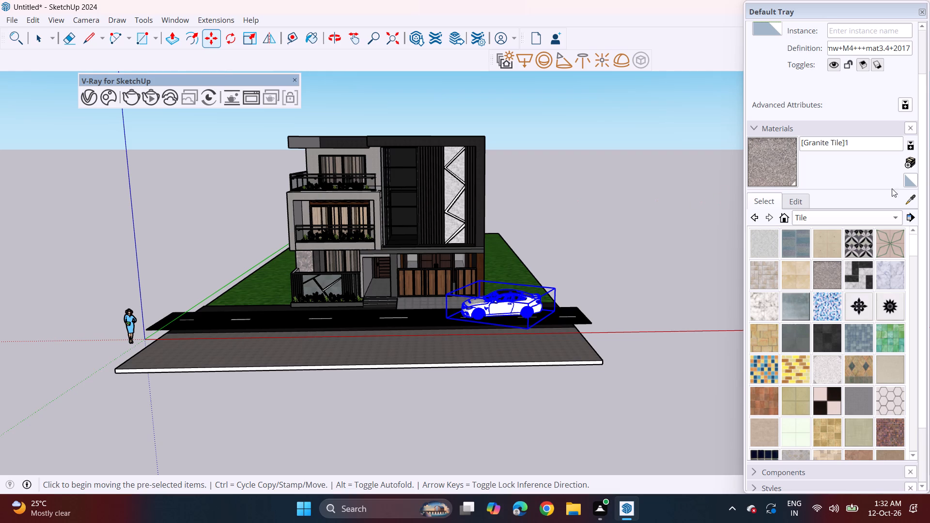
pyautogui.scroll(-2, 810, 374)
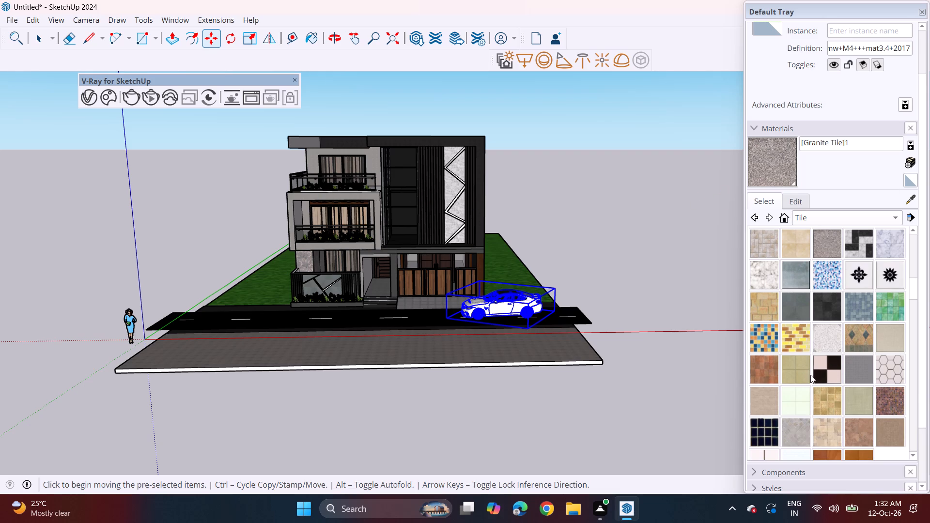
pyautogui.click(833, 304)
pyautogui.click(310, 144)
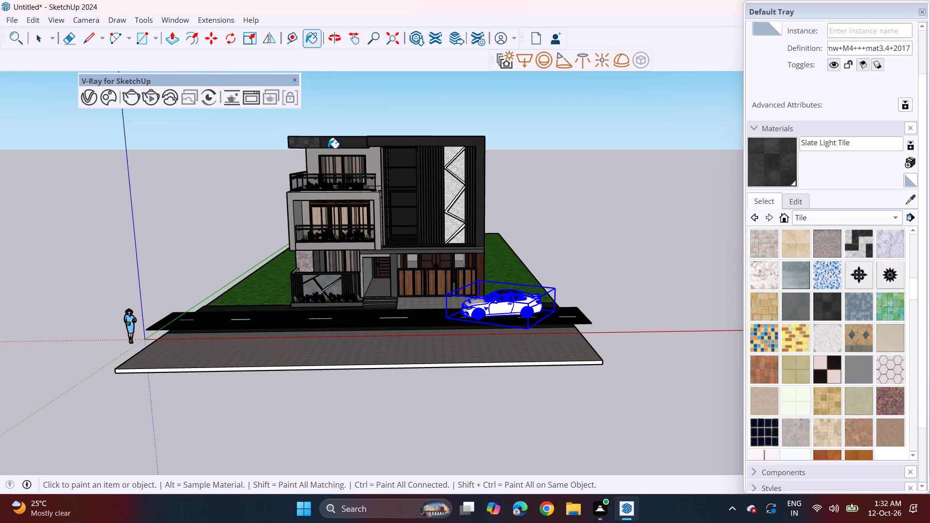
pyautogui.moveTo(279, 145); pyautogui.dragTo(403, 127, button='middle')
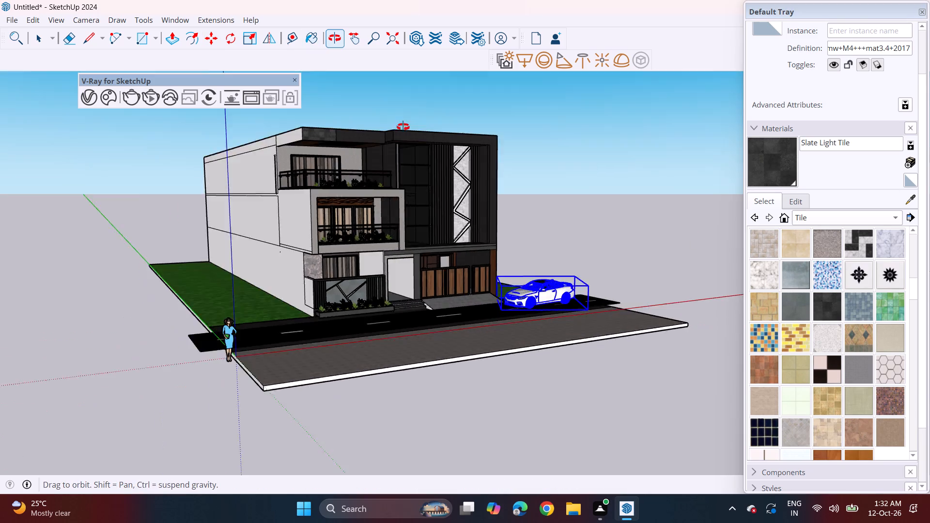
pyautogui.moveTo(403, 127); pyautogui.dragTo(376, 104, button='middle')
pyautogui.click(294, 128)
pyautogui.click(295, 131)
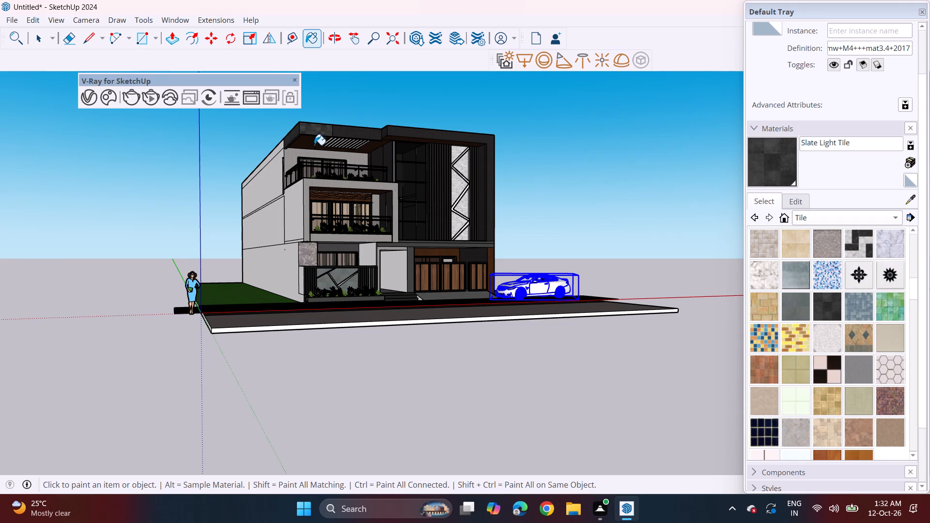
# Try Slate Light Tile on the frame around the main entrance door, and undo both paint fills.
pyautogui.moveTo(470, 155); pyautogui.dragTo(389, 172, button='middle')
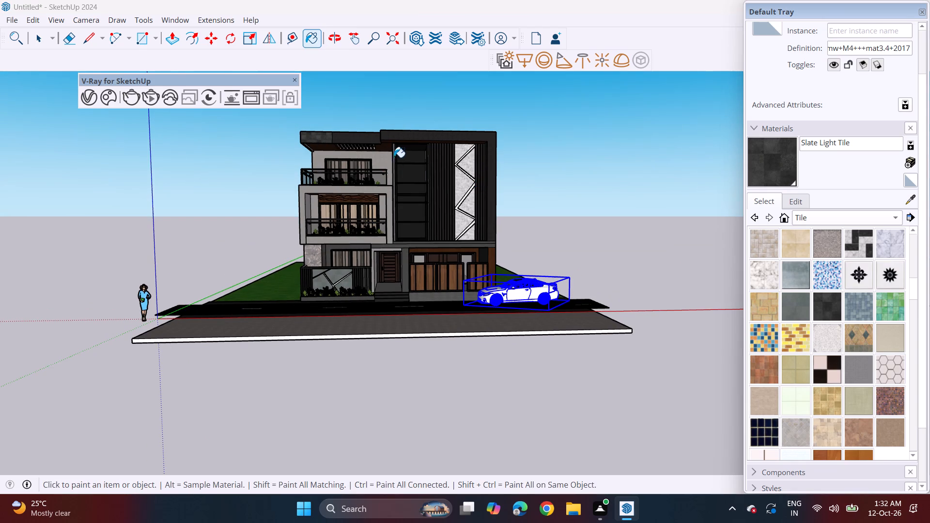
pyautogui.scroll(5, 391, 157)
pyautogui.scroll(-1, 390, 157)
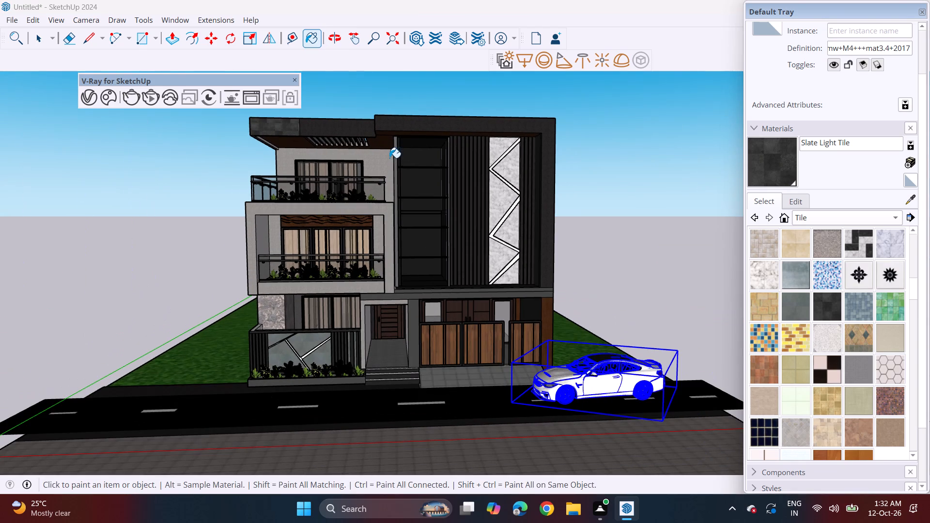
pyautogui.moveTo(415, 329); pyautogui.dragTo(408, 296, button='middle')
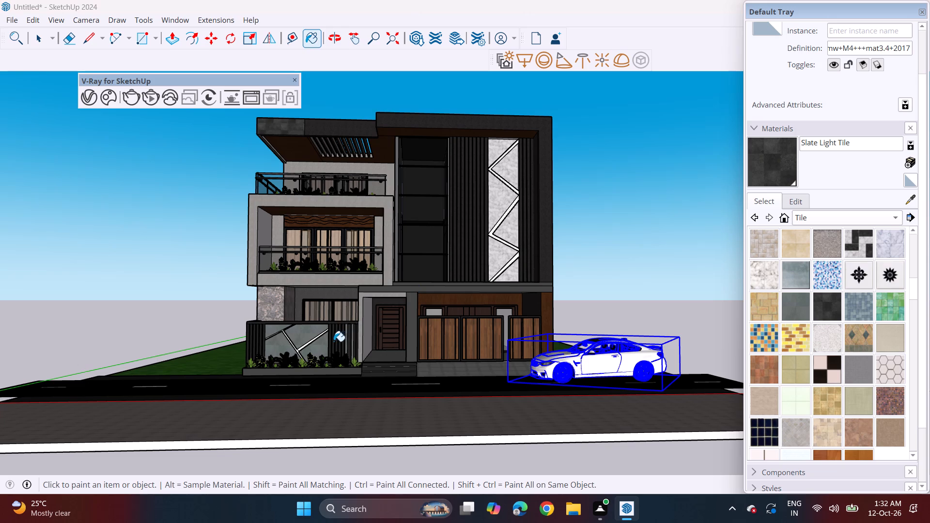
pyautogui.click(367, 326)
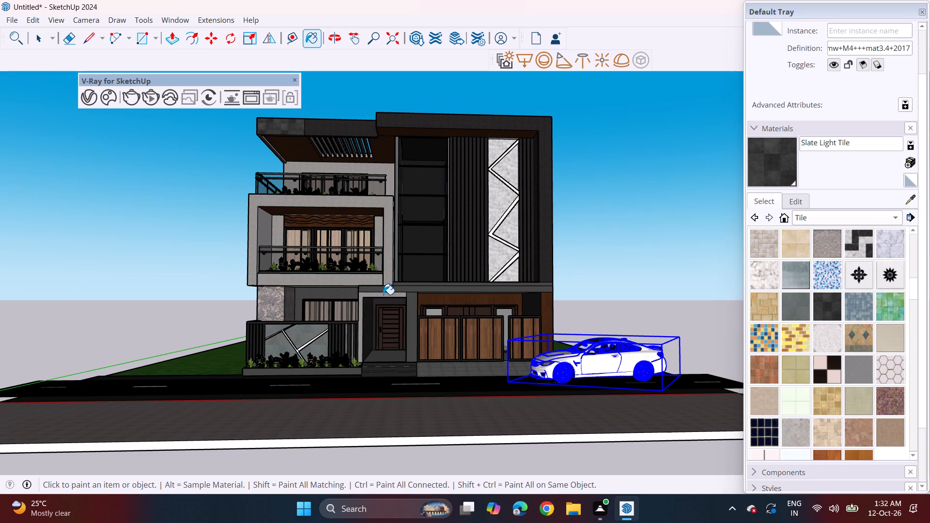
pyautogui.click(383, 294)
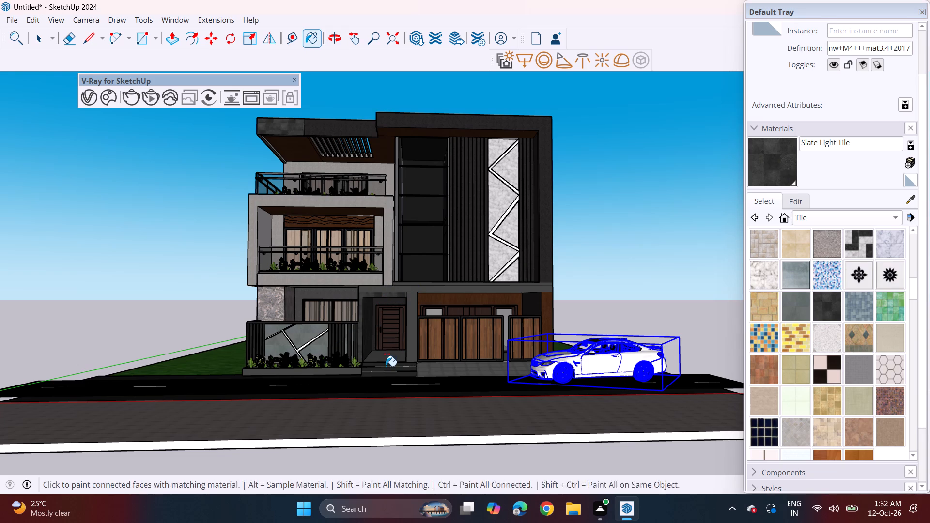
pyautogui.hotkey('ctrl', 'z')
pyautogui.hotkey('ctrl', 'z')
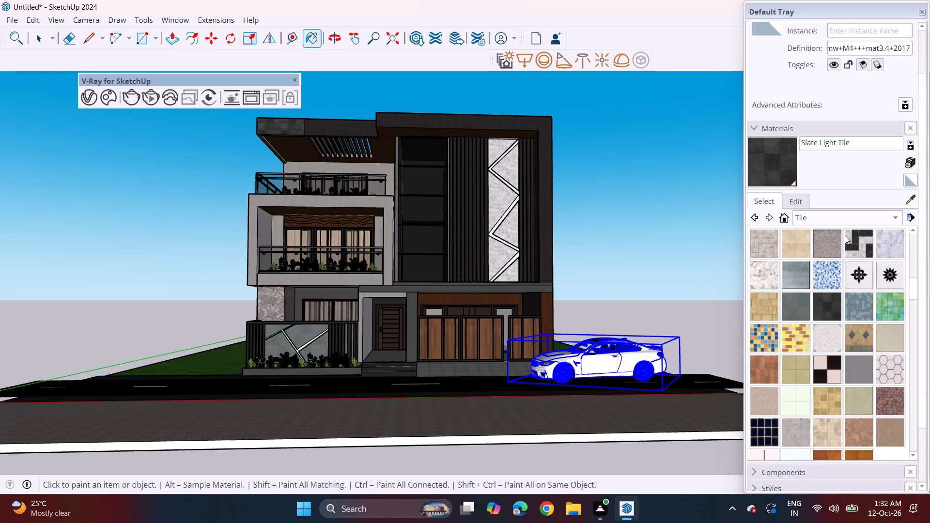
# Paint the frame around the main entrance door with the [Granite Tile]1 material.
pyautogui.click(832, 236)
pyautogui.click(361, 313)
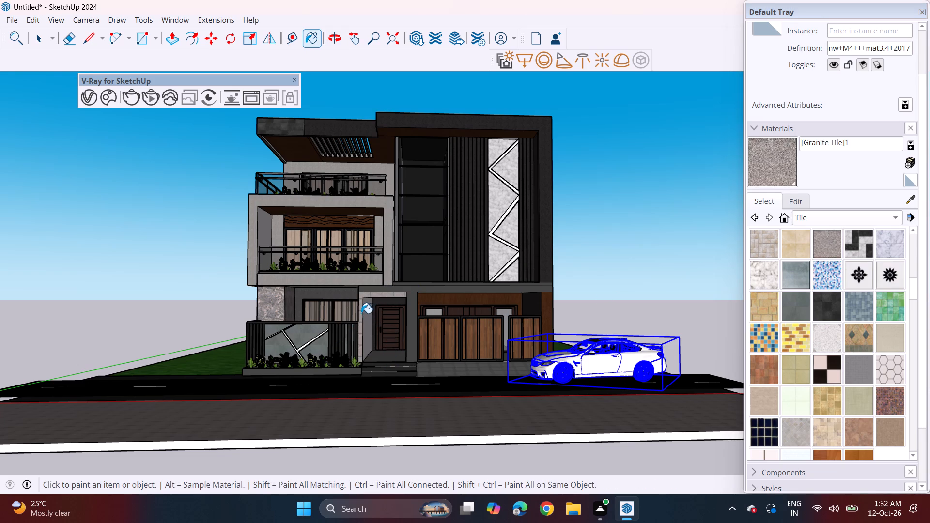
pyautogui.click(365, 316)
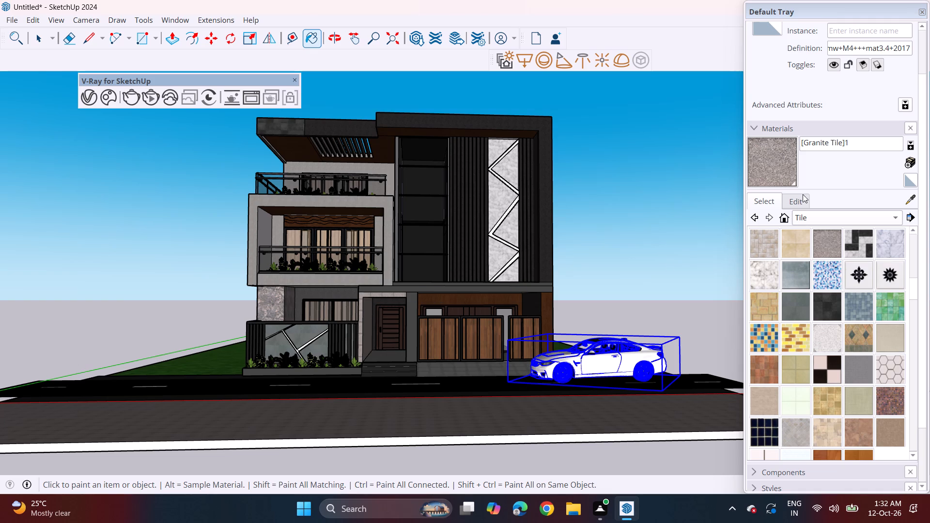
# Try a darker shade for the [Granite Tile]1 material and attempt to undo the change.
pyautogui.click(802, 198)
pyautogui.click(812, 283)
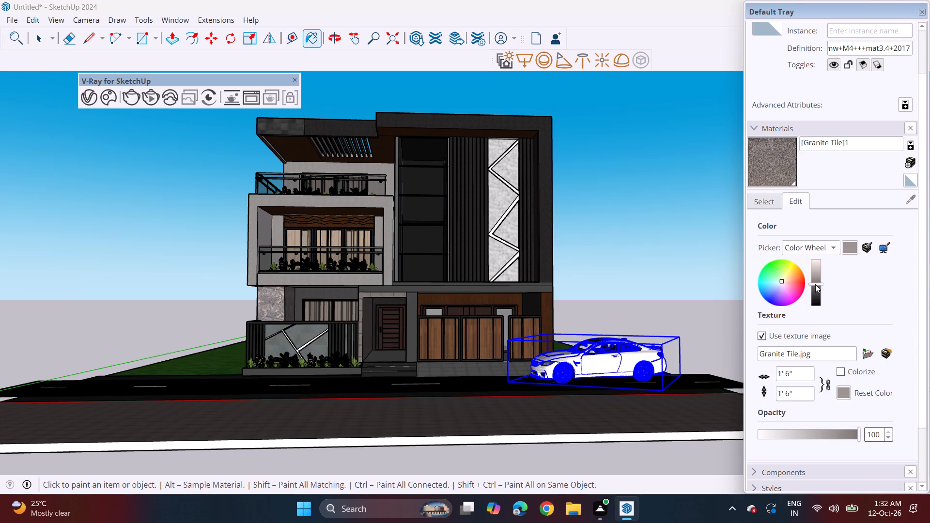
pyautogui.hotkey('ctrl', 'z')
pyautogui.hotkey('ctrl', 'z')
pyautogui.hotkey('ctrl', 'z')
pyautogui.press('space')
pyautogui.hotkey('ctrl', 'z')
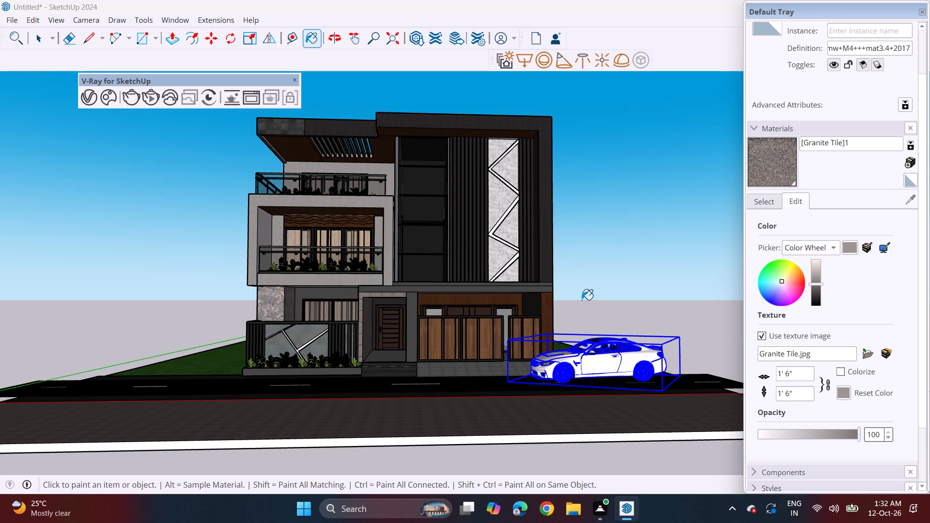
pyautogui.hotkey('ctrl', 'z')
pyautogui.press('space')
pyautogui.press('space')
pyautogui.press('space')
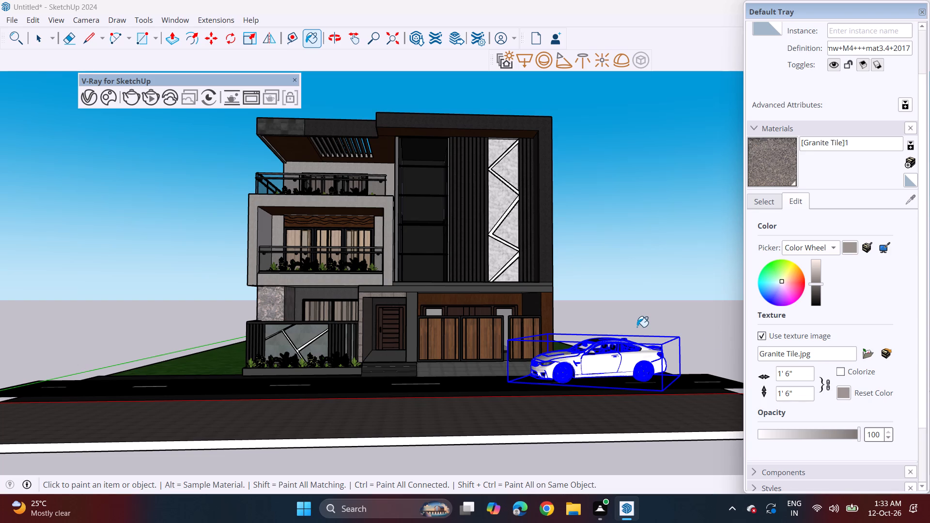
# Lighten the [Granite Tile]1 material to a moderately brighter shade using its colour brightness.
pyautogui.click(634, 322)
pyautogui.doubleClick(815, 269)
pyautogui.click(815, 282)
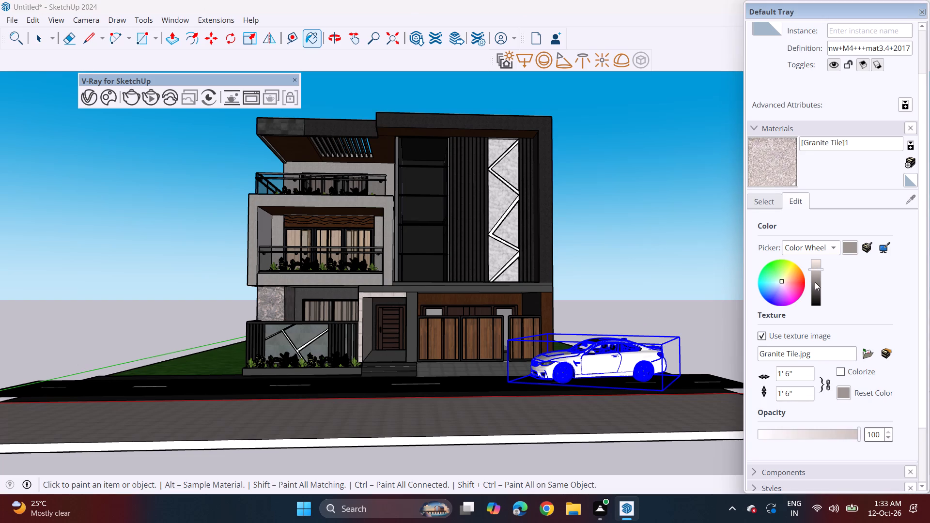
pyautogui.click(817, 274)
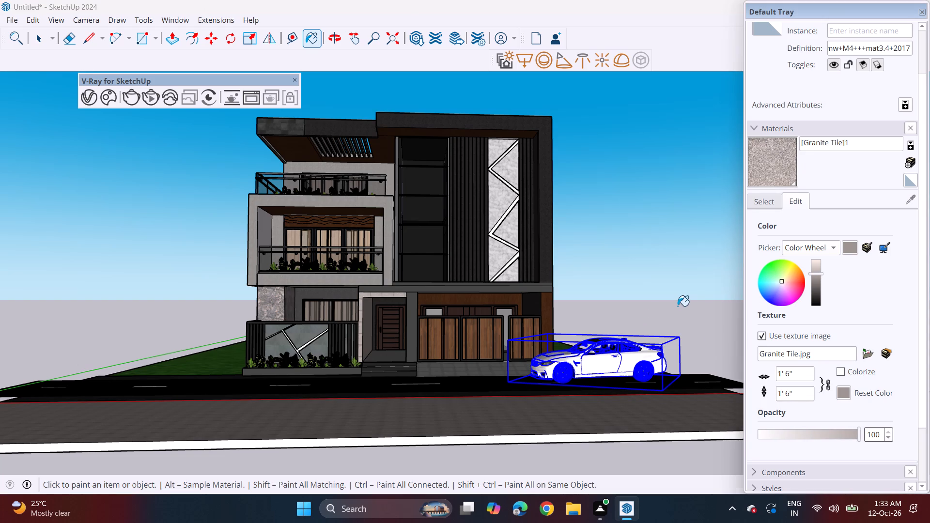
pyautogui.click(678, 306)
pyautogui.press('space')
# Draw a small upright rectangle spanning the dark slat between the two white lines beside the marble zigzag panel.
pyautogui.moveTo(645, 299); pyautogui.dragTo(639, 331, button='middle')
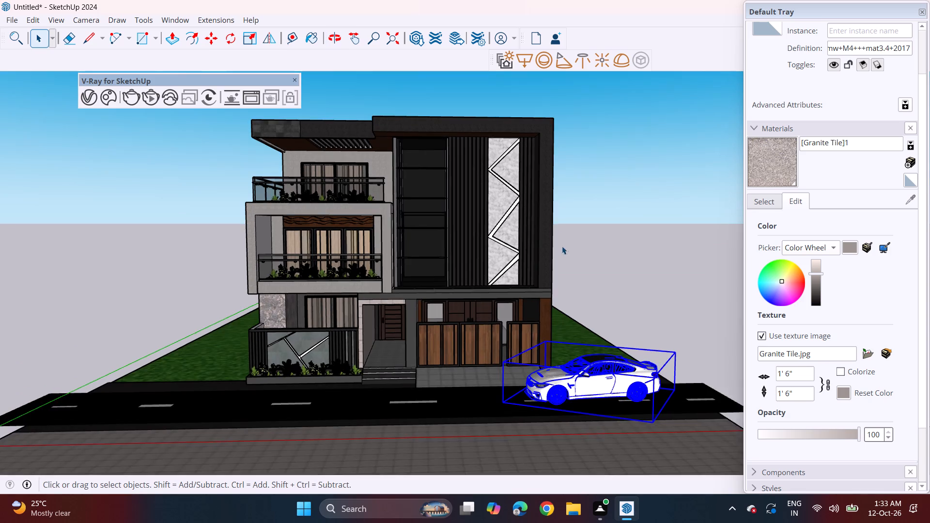
pyautogui.scroll(1, 558, 231)
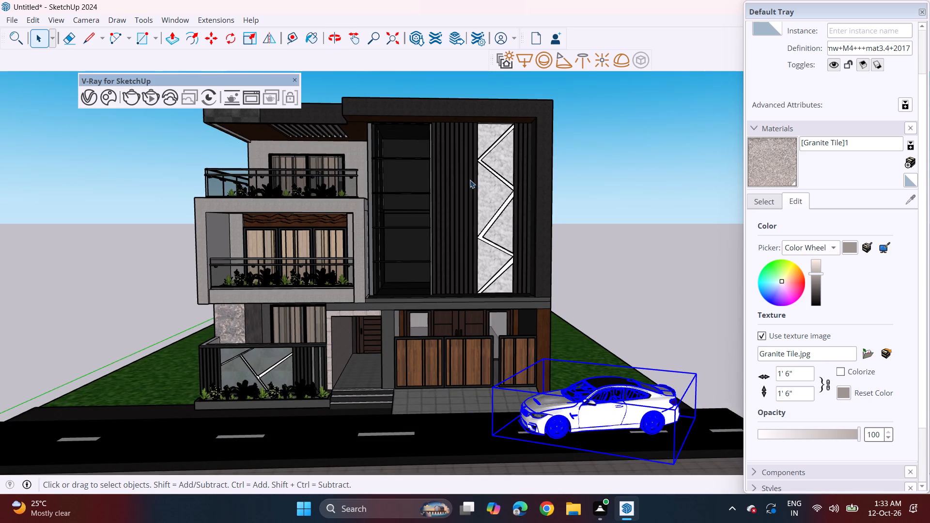
pyautogui.scroll(4, 472, 174)
pyautogui.click(142, 41)
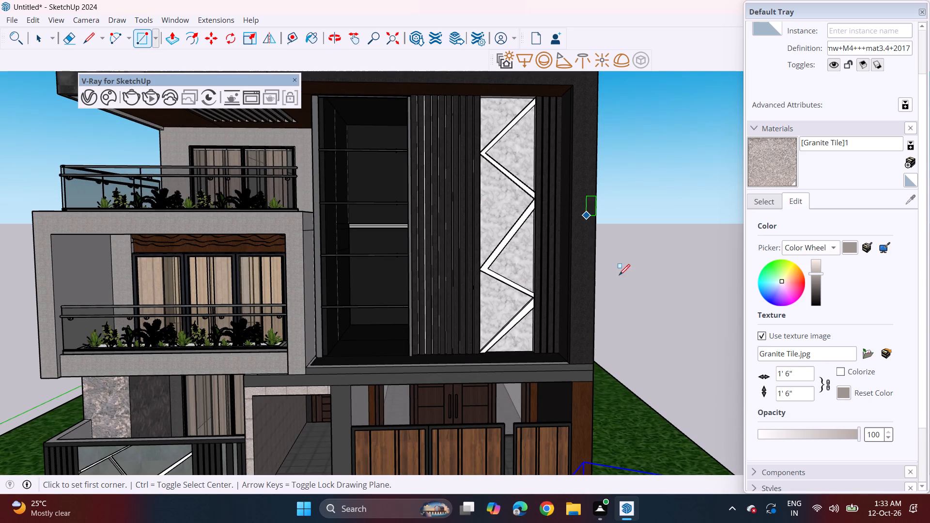
pyautogui.scroll(15, 559, 268)
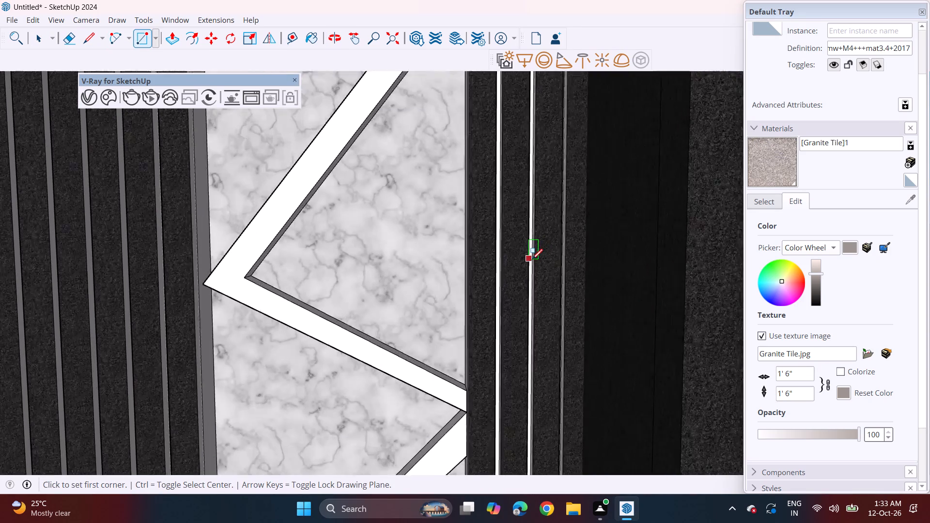
pyautogui.scroll(2, 532, 260)
pyautogui.click(497, 245)
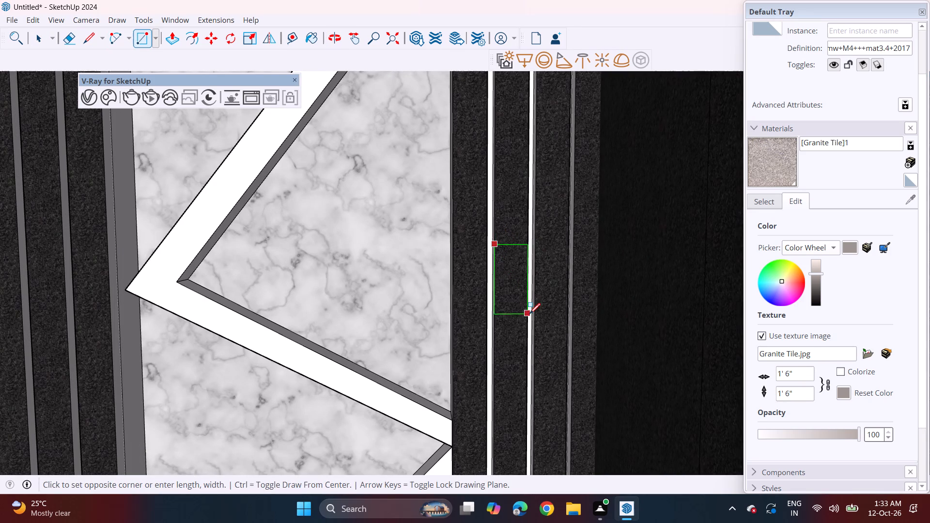
pyautogui.click(529, 321)
# Push/Pull the small rectangle on the dark slat slightly outward to form a block.
pyautogui.click(174, 34)
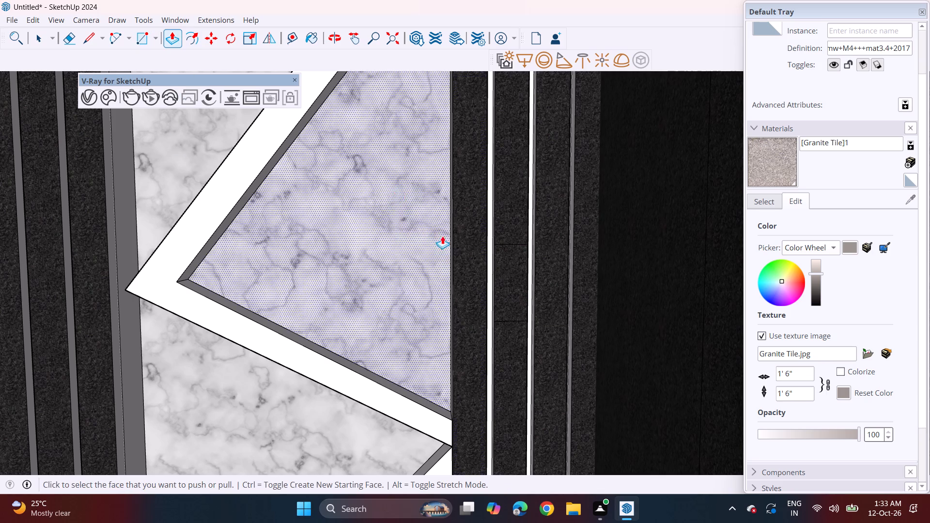
pyautogui.click(511, 264)
pyautogui.click(514, 274)
# Draw a second small upright rectangle of about 75 in² on the same dark slat, above the existing block.
pyautogui.scroll(-13, 487, 235)
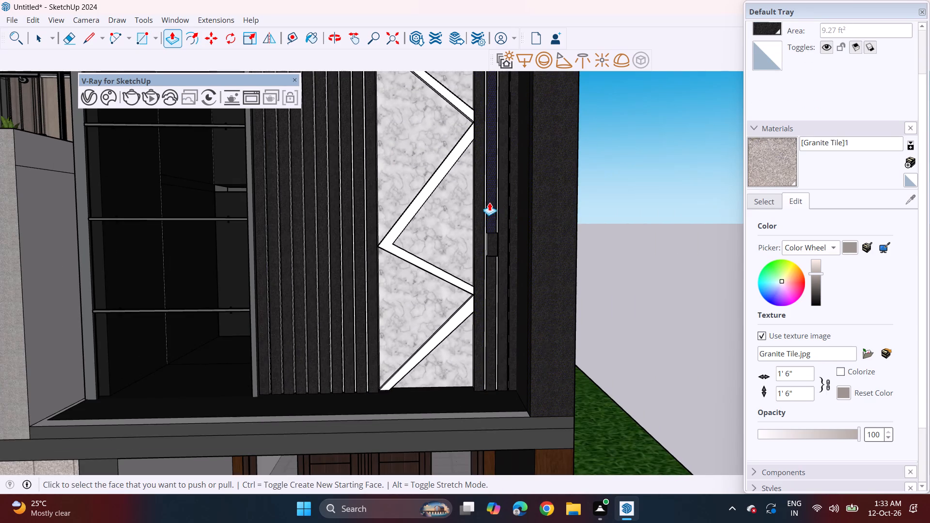
pyautogui.keyDown('shift'); pyautogui.moveTo(489, 202); pyautogui.dragTo(489, 279, button='middle'); pyautogui.keyUp('shift')
pyautogui.scroll(1, 480, 242)
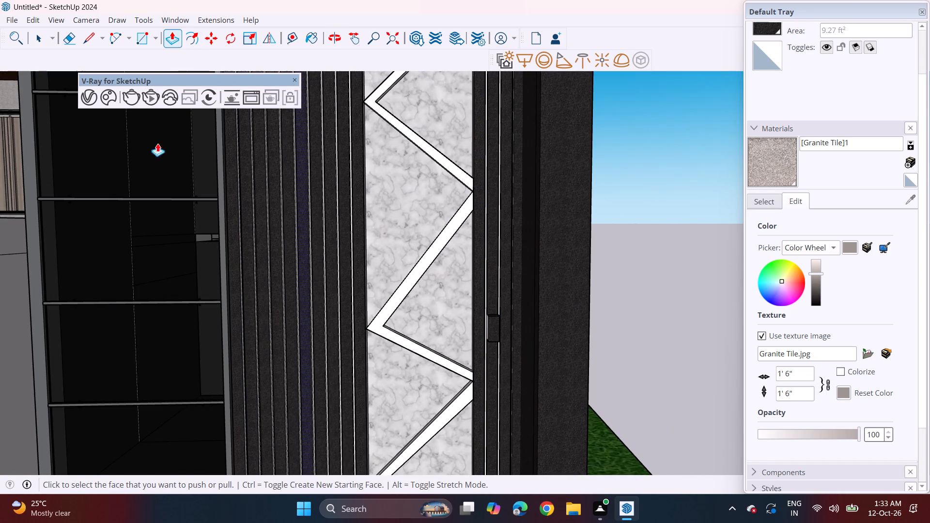
pyautogui.click(136, 43)
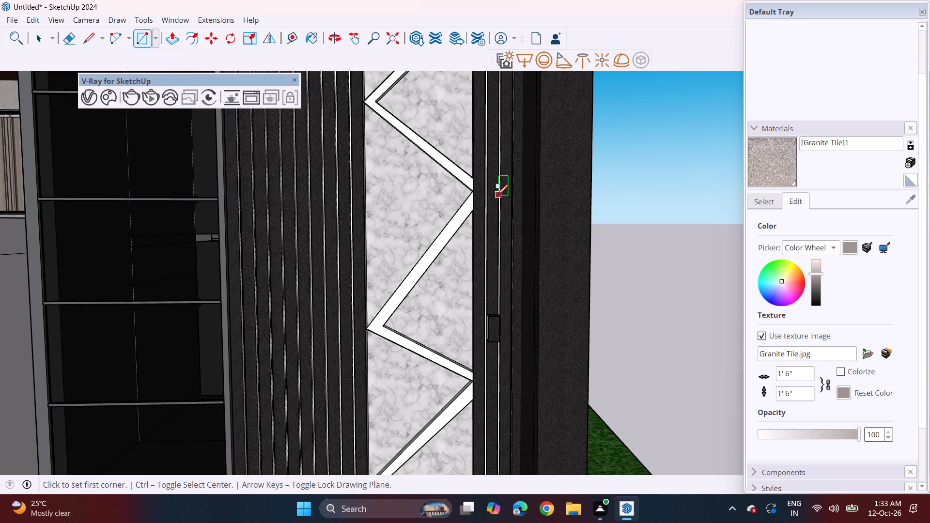
pyautogui.click(497, 195)
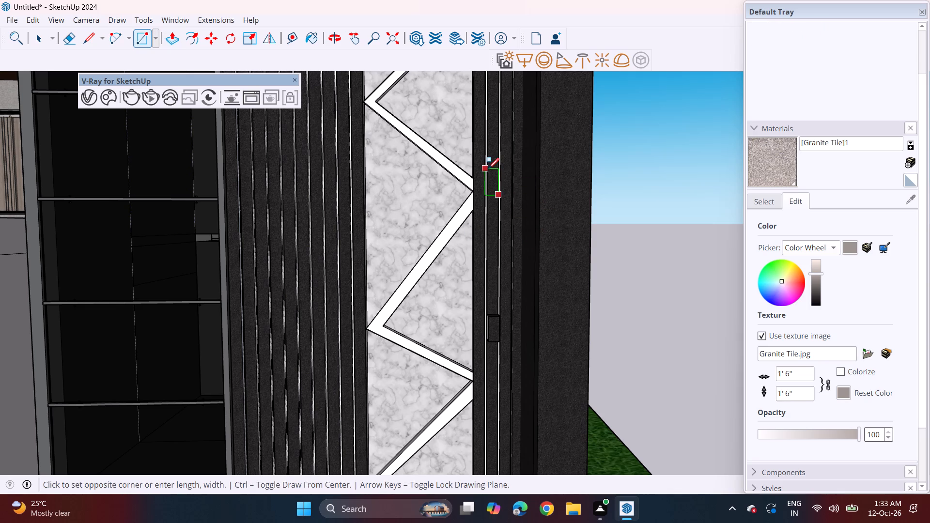
pyautogui.click(491, 167)
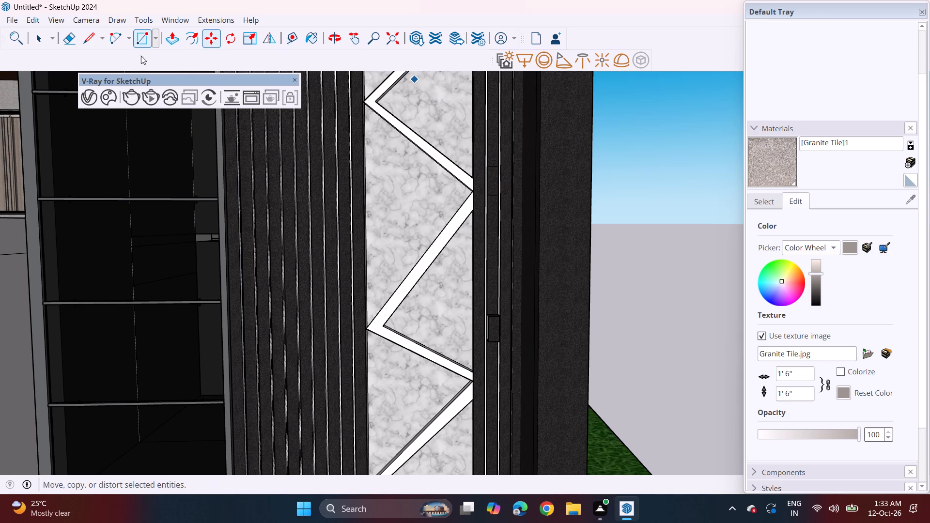
# Push/Pull the upper rectangle outward to the same depth as the lower block.
pyautogui.click(177, 40)
pyautogui.click(496, 182)
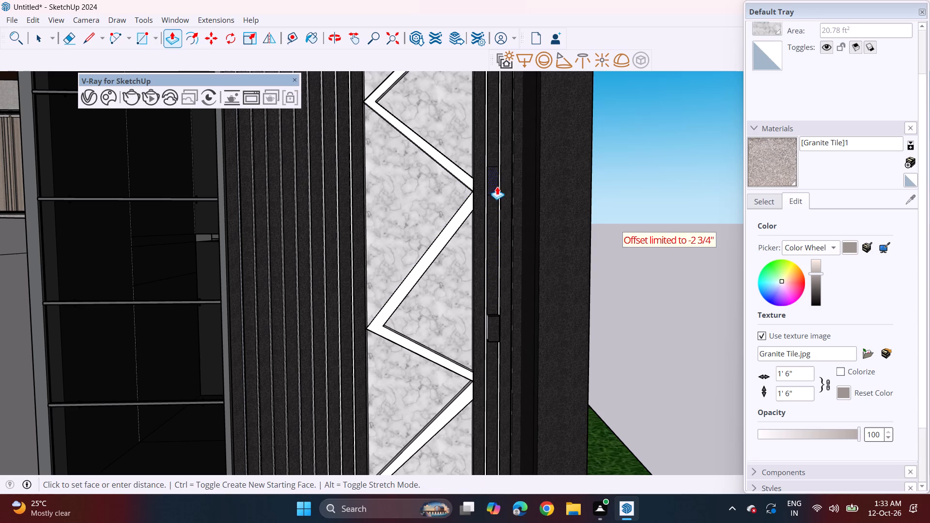
pyautogui.click(496, 324)
# Paint the front faces of both small blocks beside the marble panel with the [Granite Tile]1 material.
pyautogui.moveTo(520, 335); pyautogui.dragTo(505, 291, button='middle')
pyautogui.scroll(-7, 493, 280)
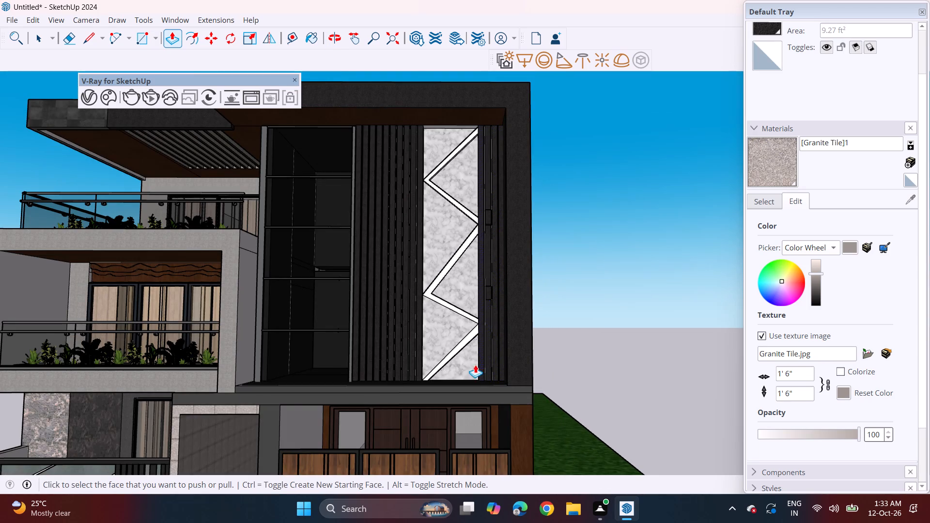
pyautogui.moveTo(475, 363); pyautogui.dragTo(497, 377, button='middle')
pyautogui.scroll(3, 529, 325)
pyautogui.click(757, 165)
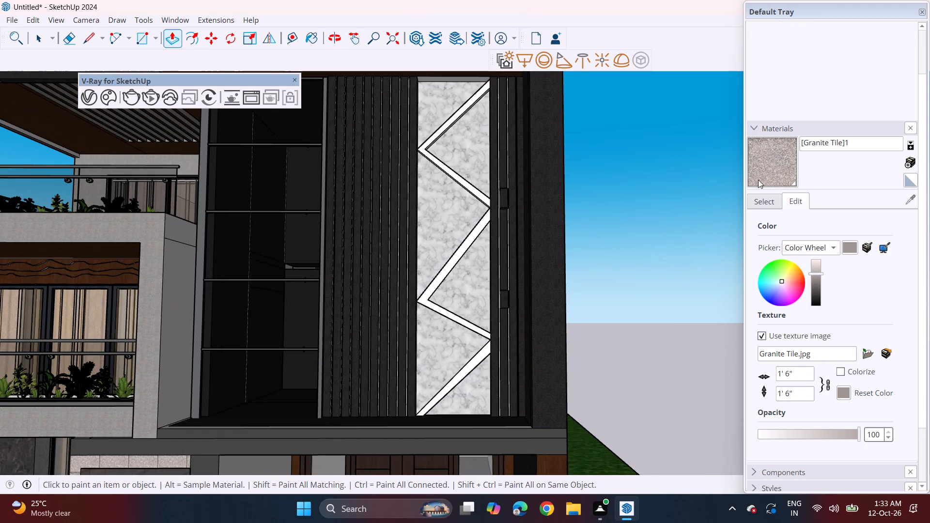
pyautogui.click(503, 302)
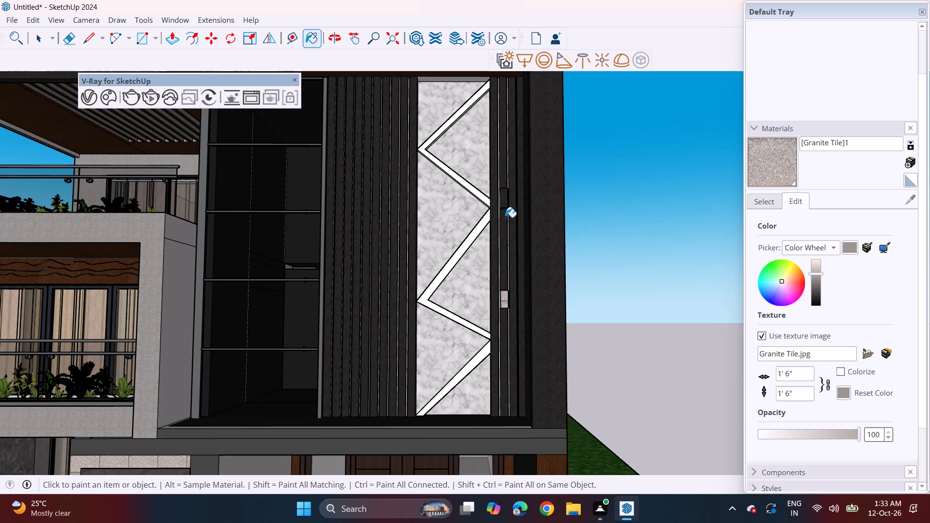
pyautogui.click(505, 201)
# Darken the [Granite Tile]1 material to a deep brown-grey using its colour brightness.
pyautogui.click(794, 201)
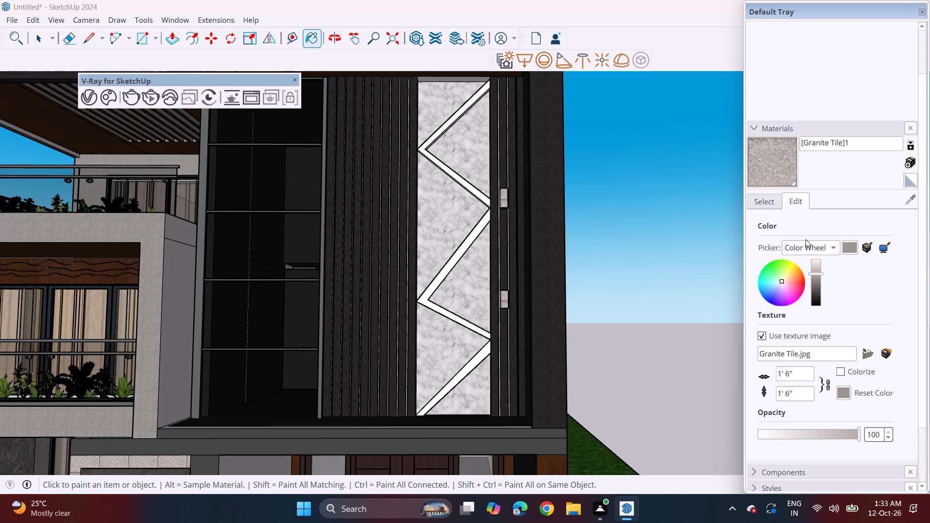
pyautogui.click(813, 282)
pyautogui.click(819, 292)
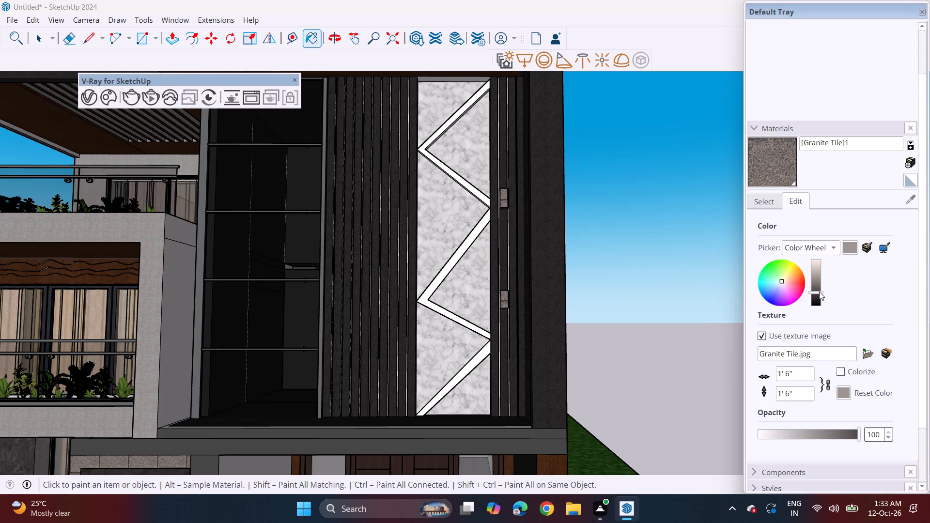
# Examine the recoloured facade blocks and the gate entrance from near and far.
pyautogui.scroll(-4, 522, 366)
pyautogui.keyDown('shift'); pyautogui.moveTo(507, 382); pyautogui.dragTo(549, 357, button='middle'); pyautogui.keyUp('shift')
pyautogui.scroll(-3, 547, 356)
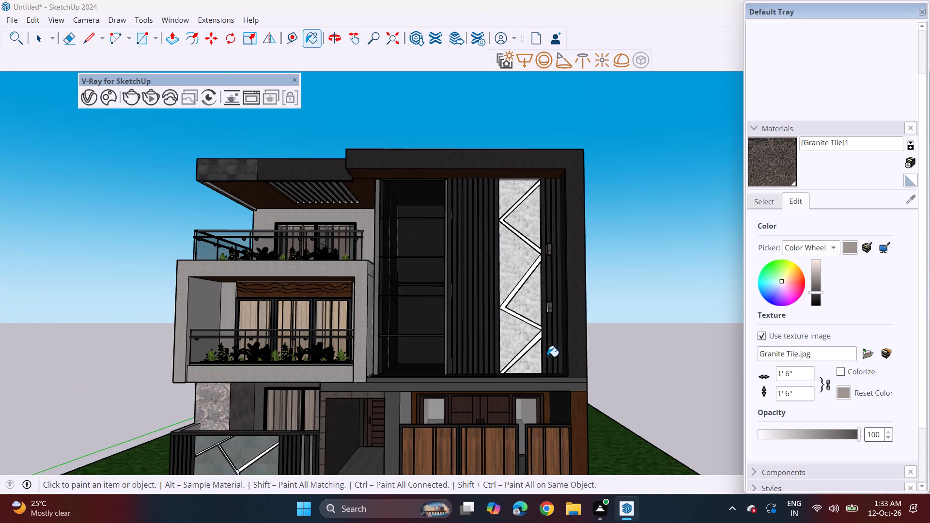
pyautogui.moveTo(547, 353); pyautogui.dragTo(558, 296, button='middle')
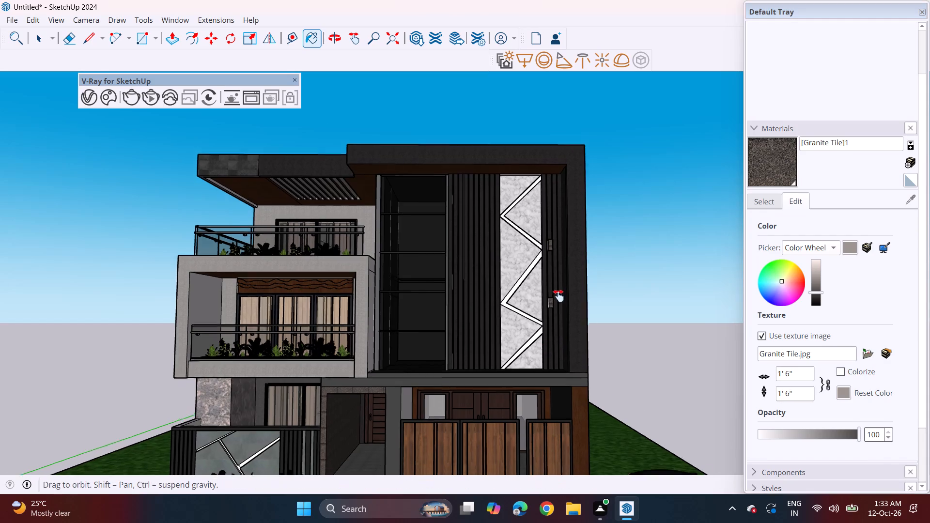
pyautogui.moveTo(558, 296); pyautogui.dragTo(555, 271, button='middle')
pyautogui.scroll(5, 597, 342)
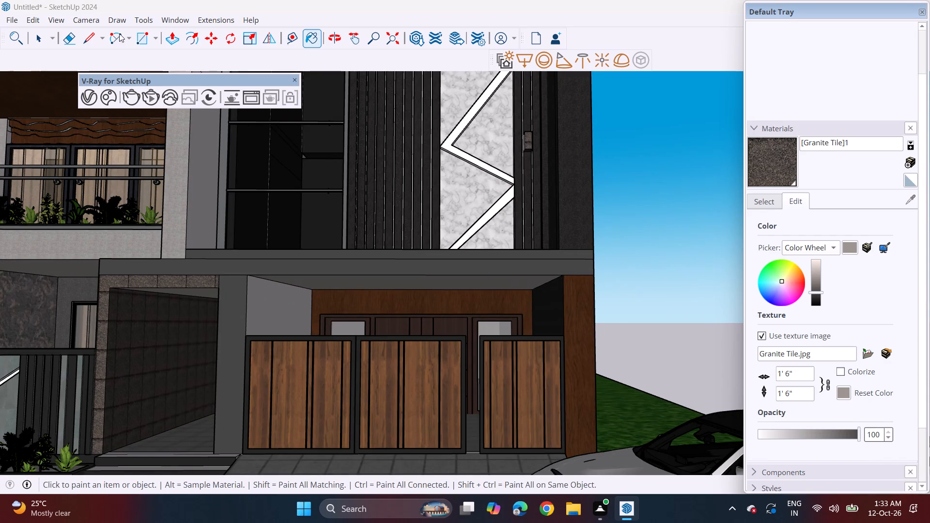
pyautogui.scroll(-3, 143, 88)
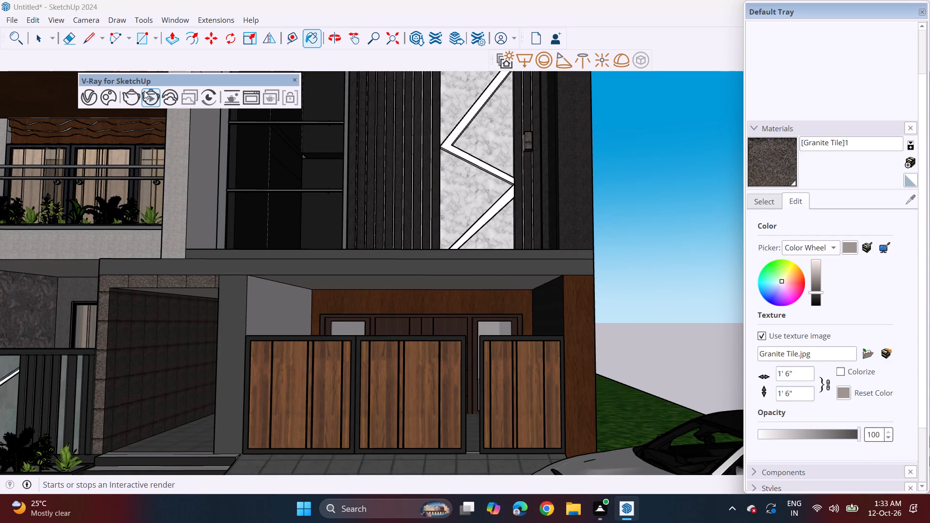
pyautogui.scroll(-5, 144, 91)
pyautogui.scroll(-10, 275, 184)
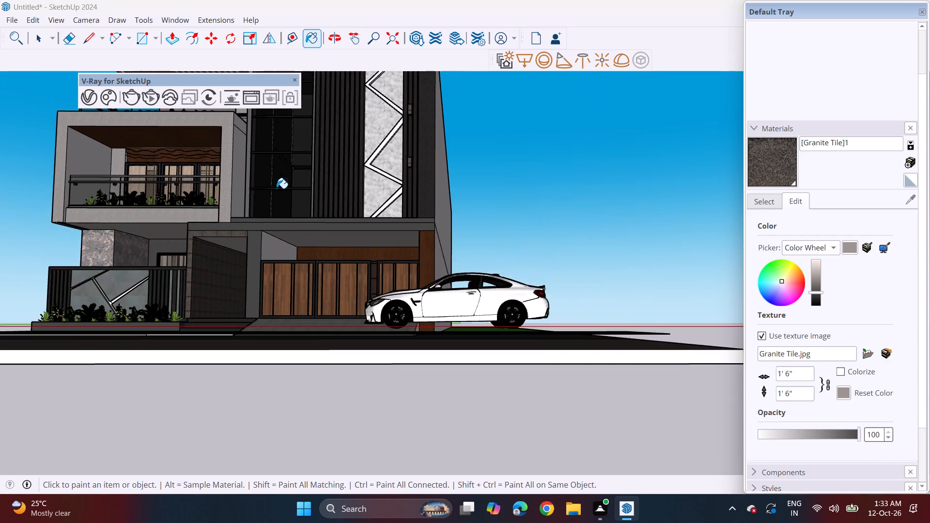
# Draw a small circle of about 112 in² on the ground beyond the side lawn.
pyautogui.moveTo(579, 271); pyautogui.dragTo(559, 369, button='middle')
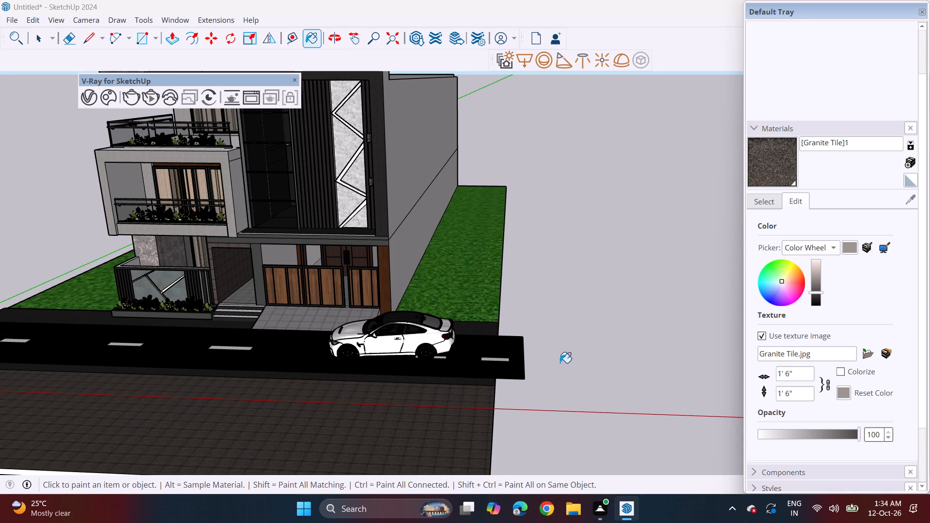
pyautogui.press('space')
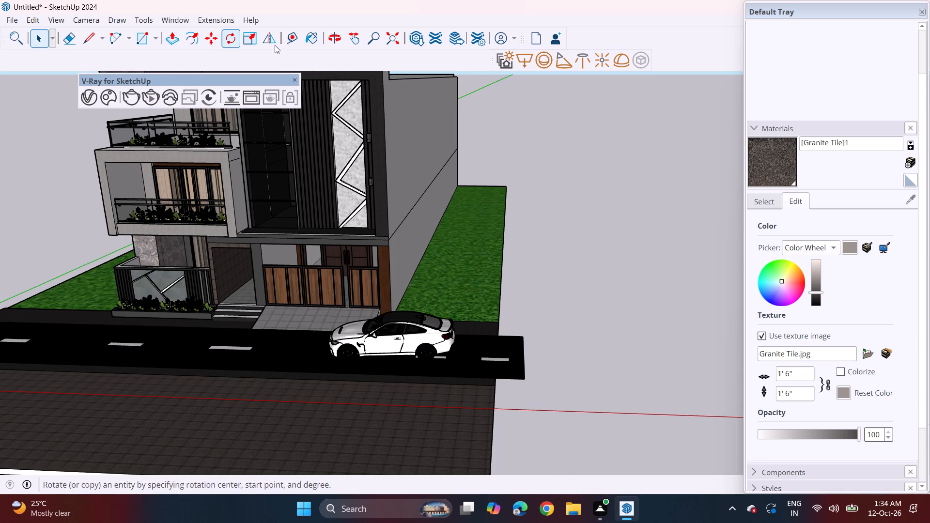
pyautogui.click(155, 32)
pyautogui.click(173, 88)
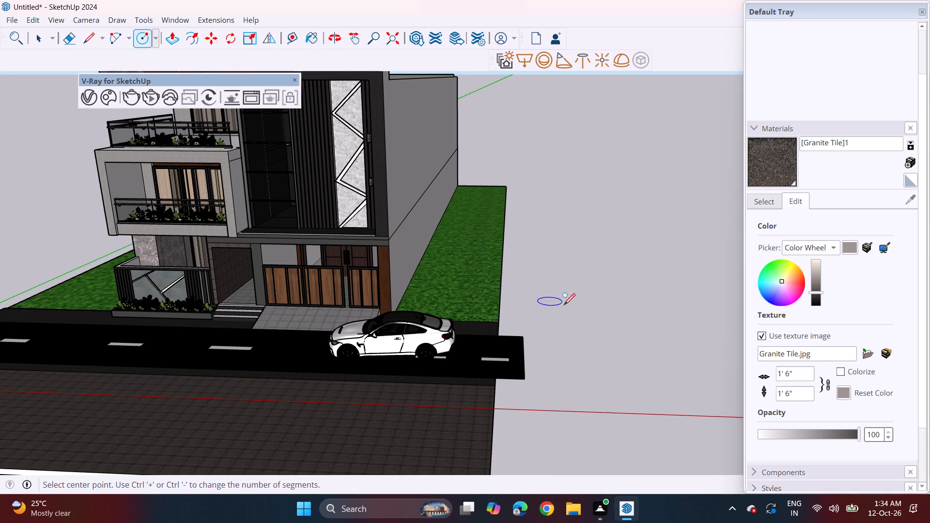
pyautogui.click(597, 323)
pyautogui.click(600, 317)
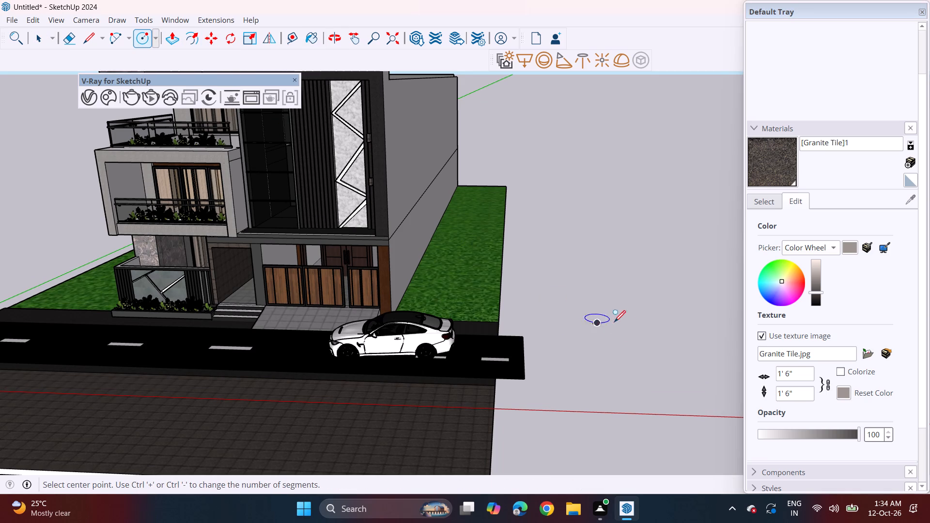
# Push/Pull the circle upward into an upright cylinder of about 2.4 ft³.
pyautogui.scroll(11, 623, 322)
pyautogui.scroll(7, 575, 296)
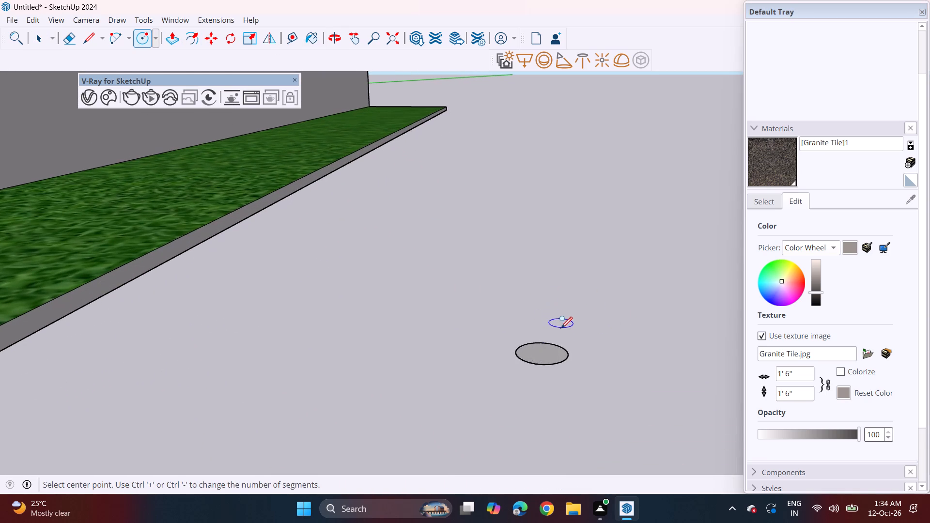
pyautogui.press('space')
pyautogui.click(552, 347)
pyautogui.press('p')
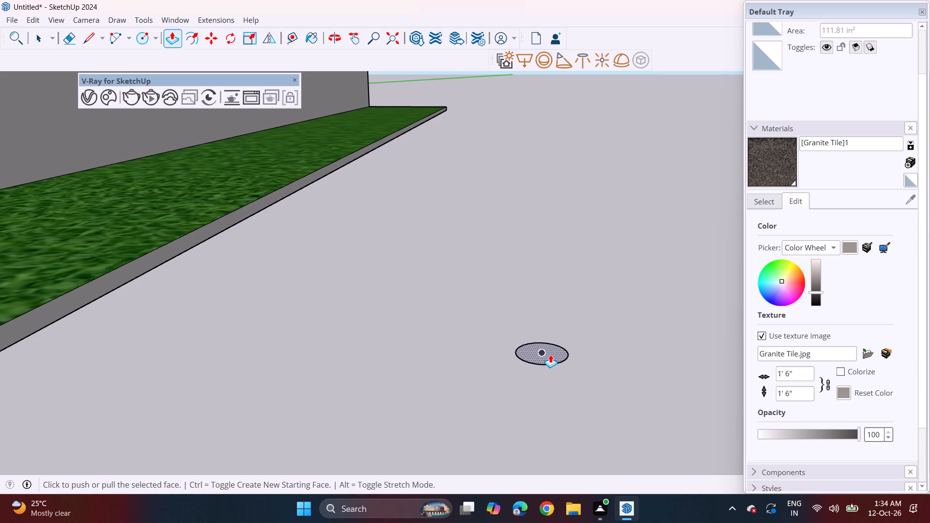
pyautogui.press('Escape')
pyautogui.click(547, 354)
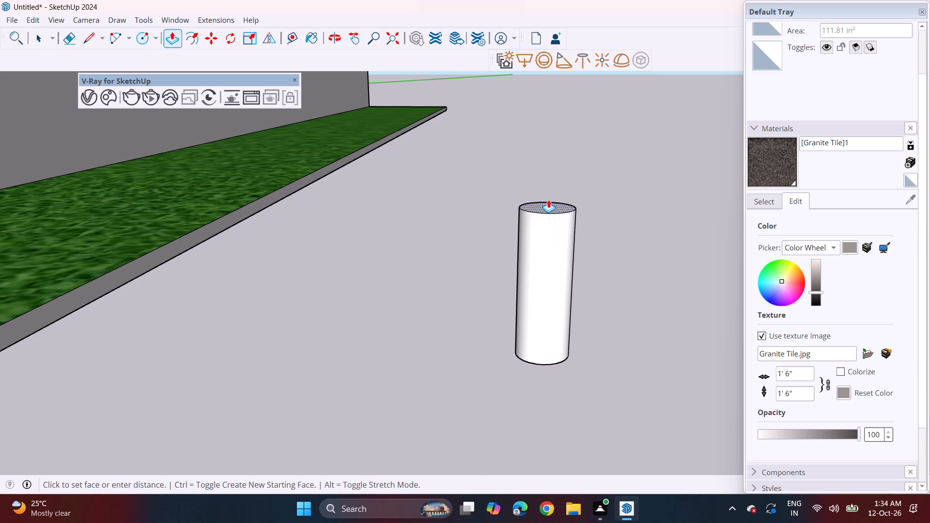
pyautogui.click(548, 194)
# Paint the cylinder's side and top with the darkened [Granite Tile]1 material.
pyautogui.scroll(-2, 569, 273)
pyautogui.press('space')
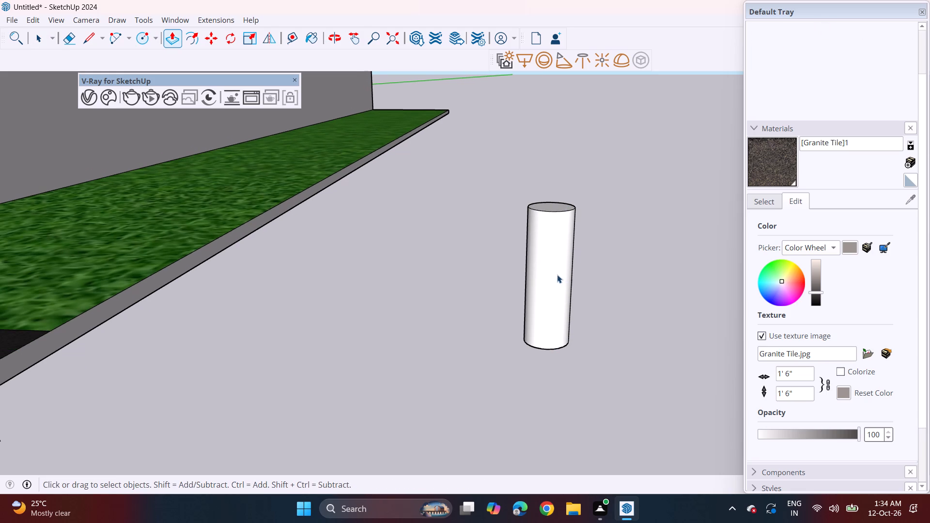
pyautogui.click(774, 169)
pyautogui.click(559, 285)
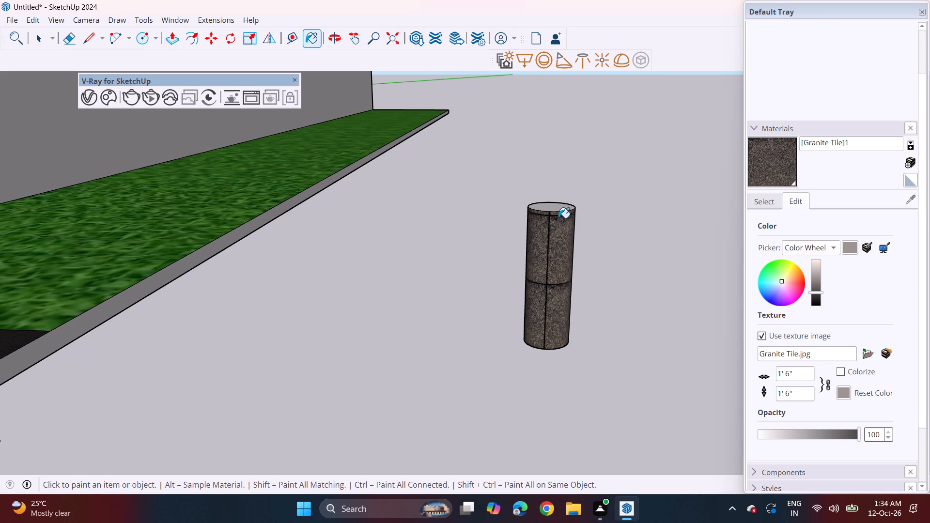
pyautogui.click(558, 211)
# Select the whole granite cylinder and make it a group.
pyautogui.moveTo(557, 325); pyautogui.dragTo(556, 224, button='middle')
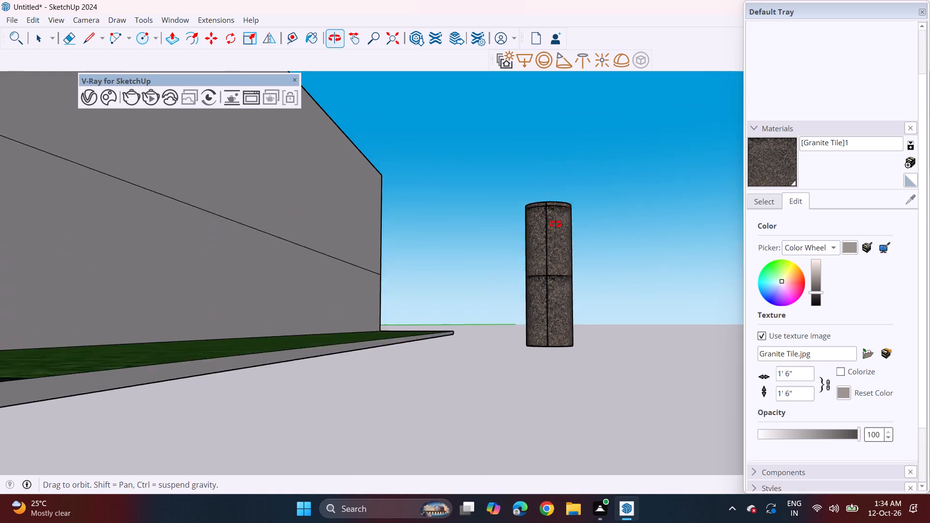
pyautogui.moveTo(556, 224); pyautogui.dragTo(559, 200, button='middle')
pyautogui.scroll(-7, 542, 310)
pyautogui.moveTo(542, 295); pyautogui.dragTo(559, 333, button='middle')
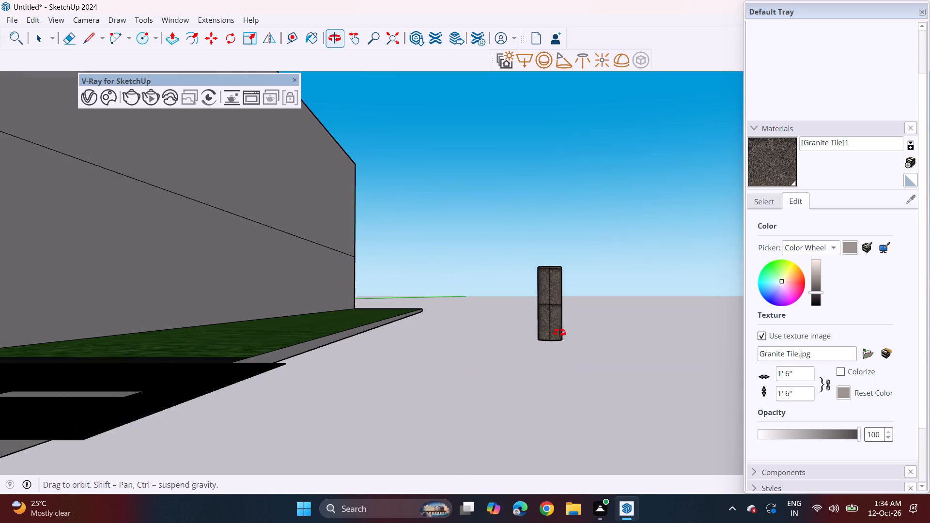
pyautogui.moveTo(559, 333); pyautogui.dragTo(559, 334, button='middle')
pyautogui.press('space')
pyautogui.moveTo(495, 189); pyautogui.dragTo(611, 402)
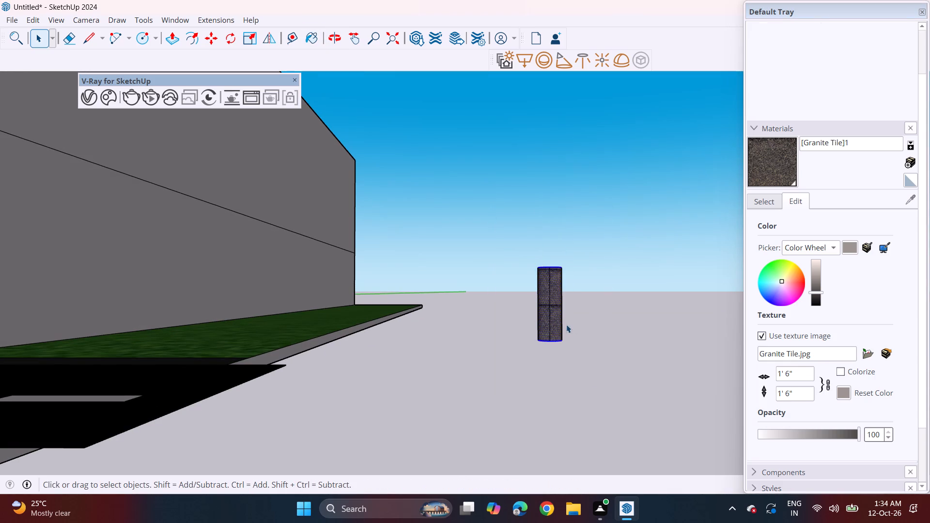
pyautogui.rightClick(566, 323)
pyautogui.click(549, 309)
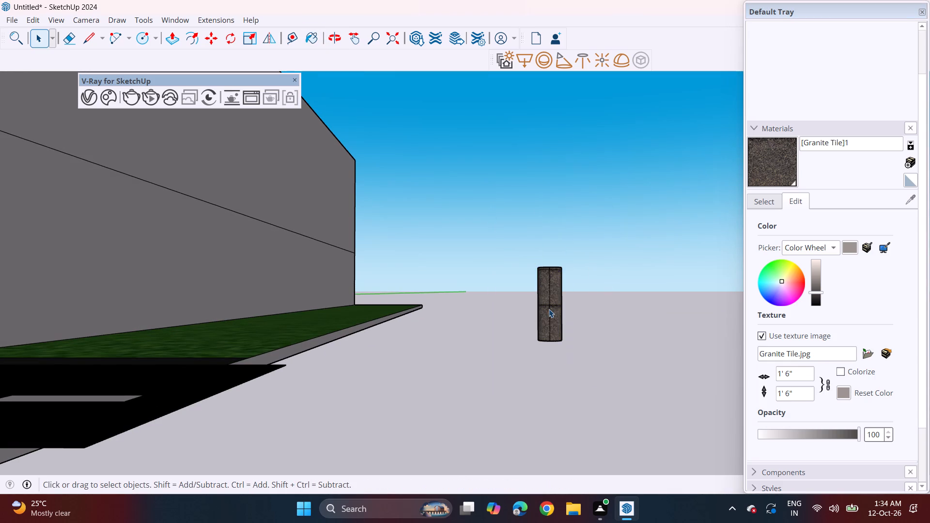
pyautogui.moveTo(517, 215); pyautogui.dragTo(586, 388)
pyautogui.rightClick(550, 332)
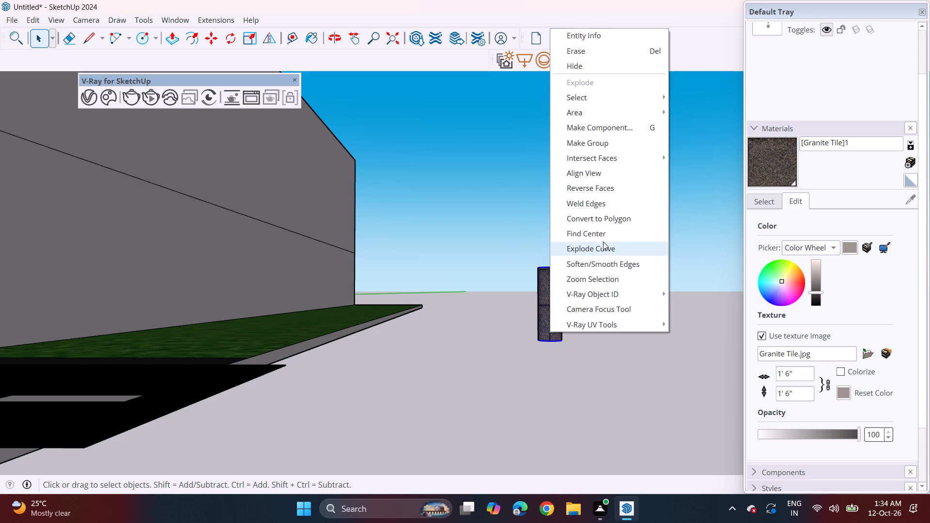
pyautogui.click(604, 145)
# Copy the granite cylinder group from beyond the lawn onto the wooden pillar beside the gate.
pyautogui.scroll(-1, 582, 358)
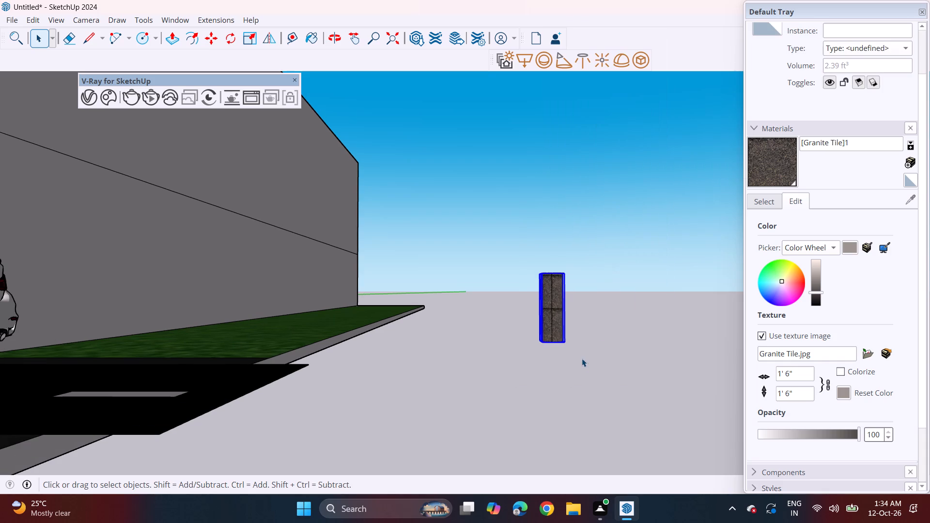
pyautogui.press('m')
pyautogui.click(549, 344)
pyautogui.keyDown('shift'); pyautogui.scroll(-2, 453, 327); pyautogui.keyUp('shift')
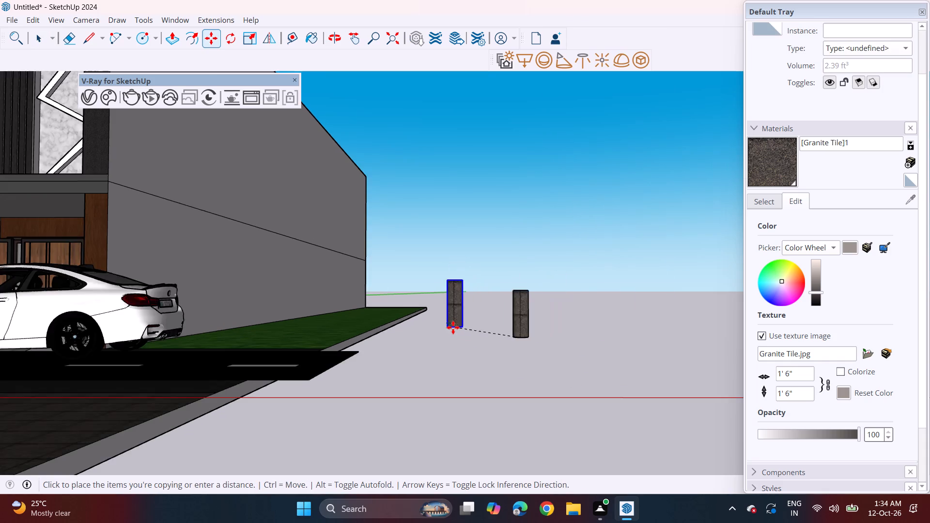
pyautogui.keyDown('shift'); pyautogui.scroll(-4, 453, 327); pyautogui.keyUp('shift')
pyautogui.keyDown('shift'); pyautogui.moveTo(443, 310); pyautogui.dragTo(695, 431, button='middle'); pyautogui.keyUp('shift')
pyautogui.keyDown('shift'); pyautogui.moveTo(648, 405); pyautogui.dragTo(485, 326, button='middle'); pyautogui.keyUp('shift')
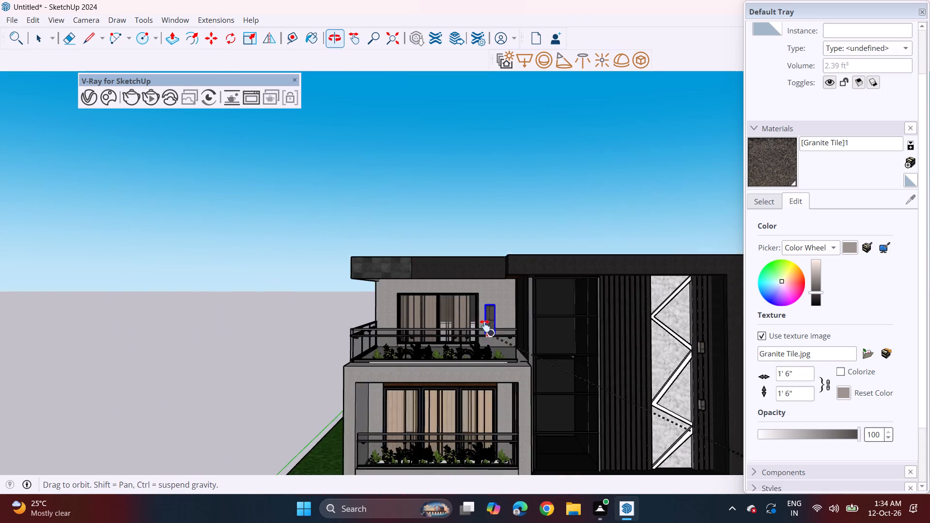
pyautogui.keyDown('shift'); pyautogui.moveTo(485, 326); pyautogui.dragTo(479, 317, button='middle'); pyautogui.keyUp('shift')
pyautogui.keyDown('shift'); pyautogui.moveTo(655, 356); pyautogui.dragTo(556, 303, button='middle'); pyautogui.keyUp('shift')
pyautogui.keyDown('shift'); pyautogui.moveTo(639, 413); pyautogui.dragTo(600, 312, button='middle'); pyautogui.keyUp('shift')
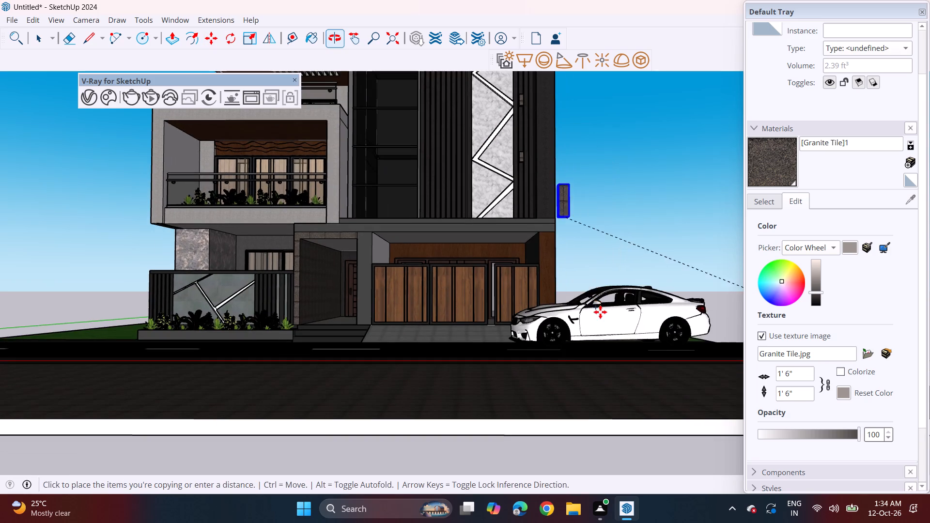
pyautogui.scroll(6, 592, 324)
pyautogui.moveTo(531, 249); pyautogui.dragTo(534, 277, button='middle')
pyautogui.scroll(9, 532, 290)
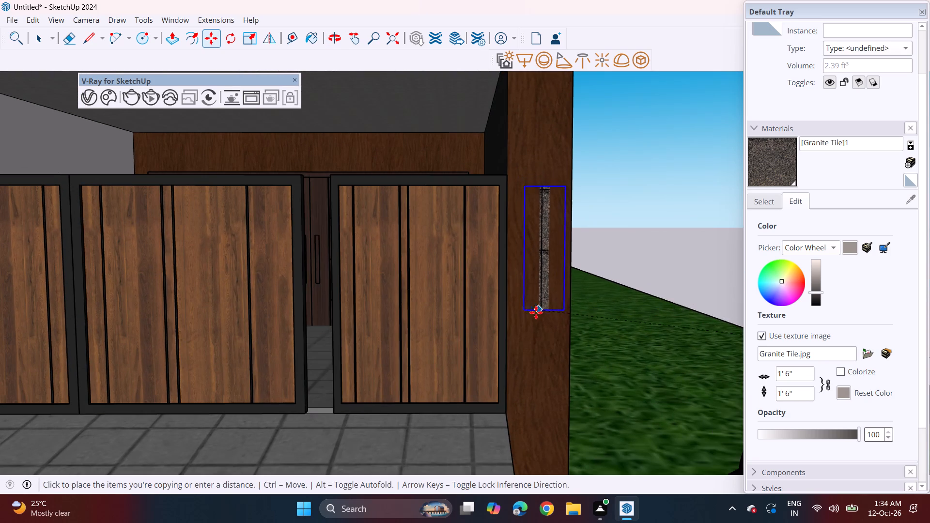
pyautogui.moveTo(542, 314); pyautogui.dragTo(730, 389, button='middle')
pyautogui.keyDown('shift'); pyautogui.moveTo(716, 367); pyautogui.dragTo(529, 255, button='middle'); pyautogui.keyUp('shift')
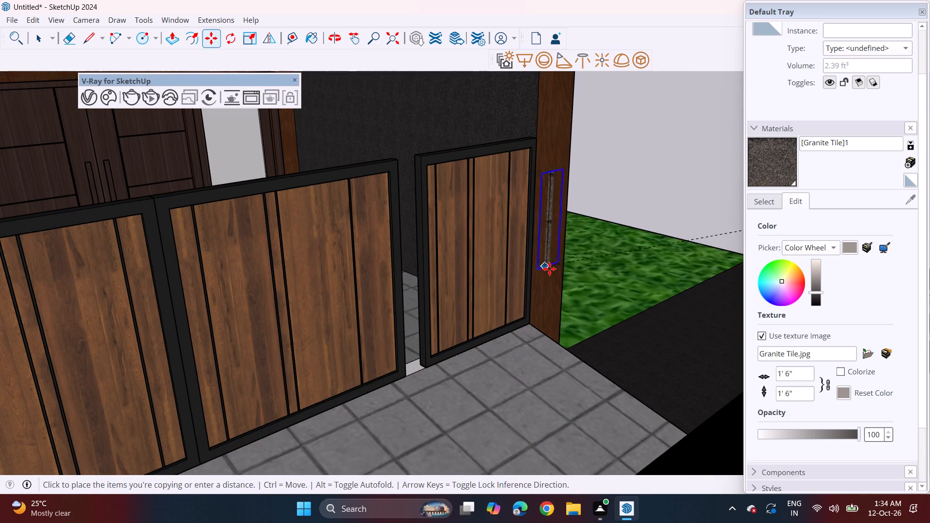
pyautogui.click(630, 321)
pyautogui.click(598, 316)
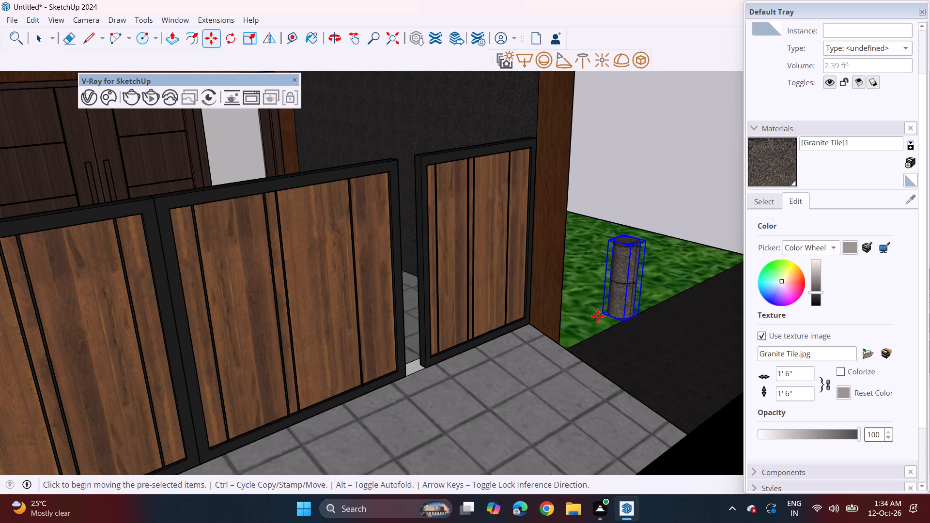
pyautogui.click(535, 229)
# Scale the gate-pillar cylinder down uniformly to about 306.5 in³ with the Scale tool.
pyautogui.moveTo(549, 230); pyautogui.dragTo(406, 175, button='middle')
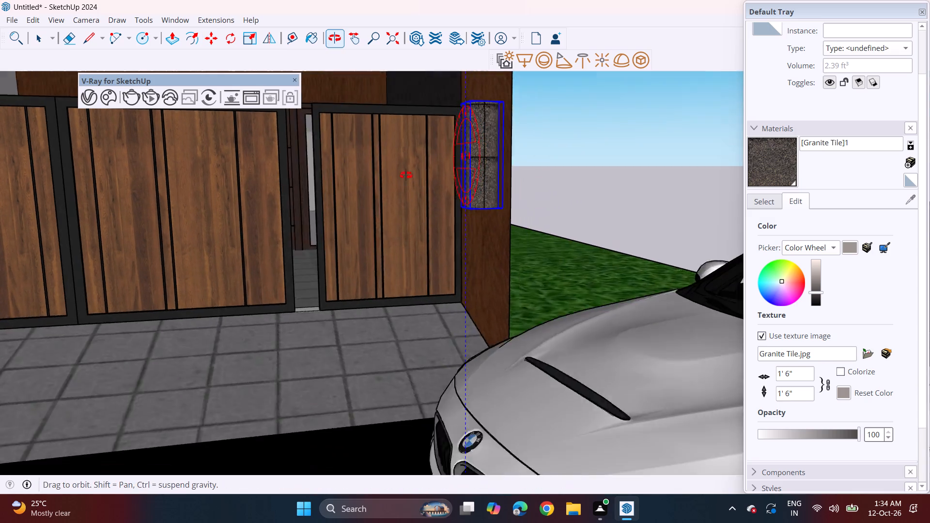
pyautogui.moveTo(406, 175); pyautogui.dragTo(403, 176, button='middle')
pyautogui.scroll(-3, 403, 178)
pyautogui.click(244, 36)
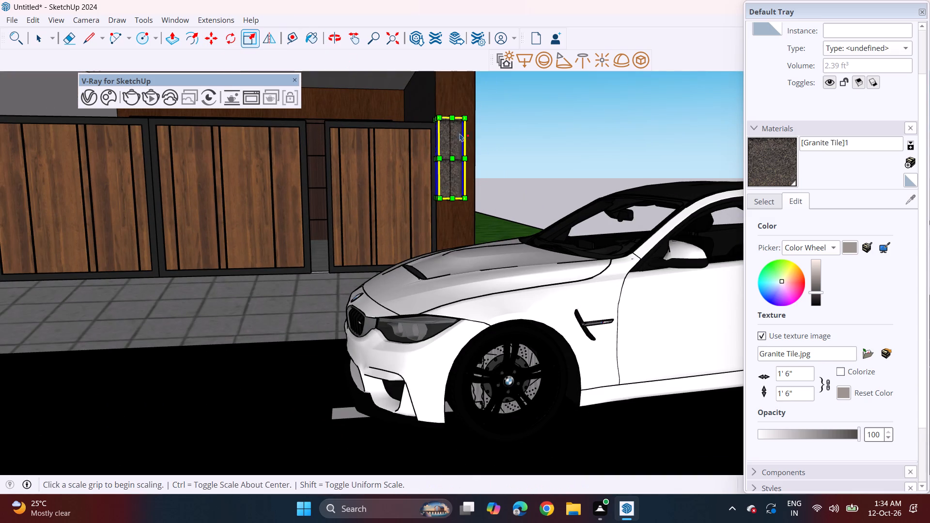
pyautogui.click(442, 115)
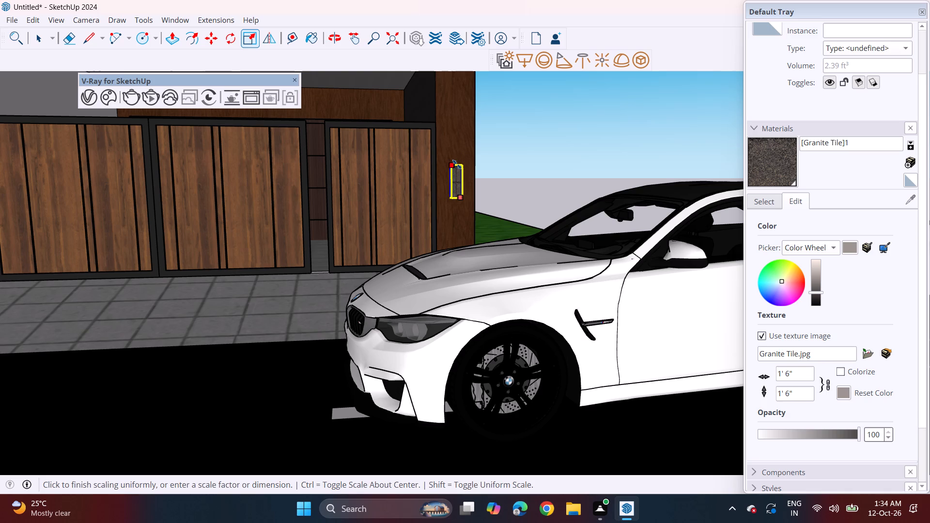
pyautogui.click(457, 164)
pyautogui.press('space')
pyautogui.click(489, 188)
# Copy the scaled cylinder straight up the wooden gate pillar, leaving a gap between the two.
pyautogui.moveTo(491, 182); pyautogui.dragTo(455, 202, button='middle')
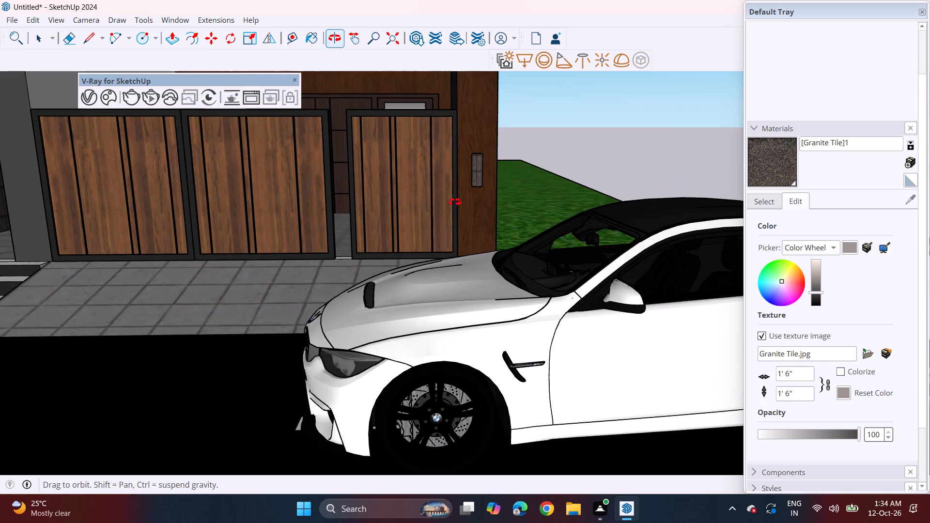
pyautogui.moveTo(455, 202); pyautogui.dragTo(455, 203, button='middle')
pyautogui.click(478, 167)
pyautogui.press('m')
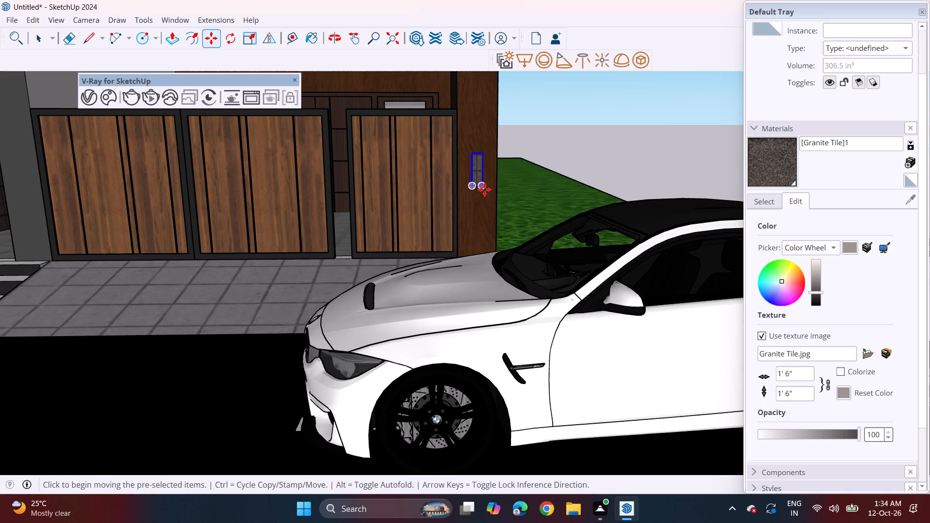
pyautogui.click(482, 186)
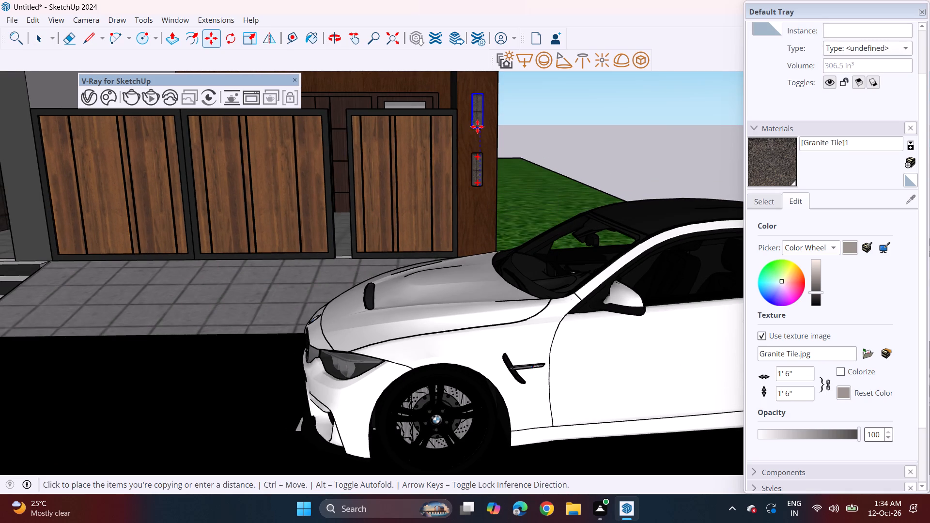
pyautogui.click(477, 126)
pyautogui.scroll(-3, 482, 138)
pyautogui.press('space')
pyautogui.click(530, 137)
# Copy the lower gate-pillar cylinder up to the wall column beside the middle-storey balcony.
pyautogui.scroll(-2, 498, 148)
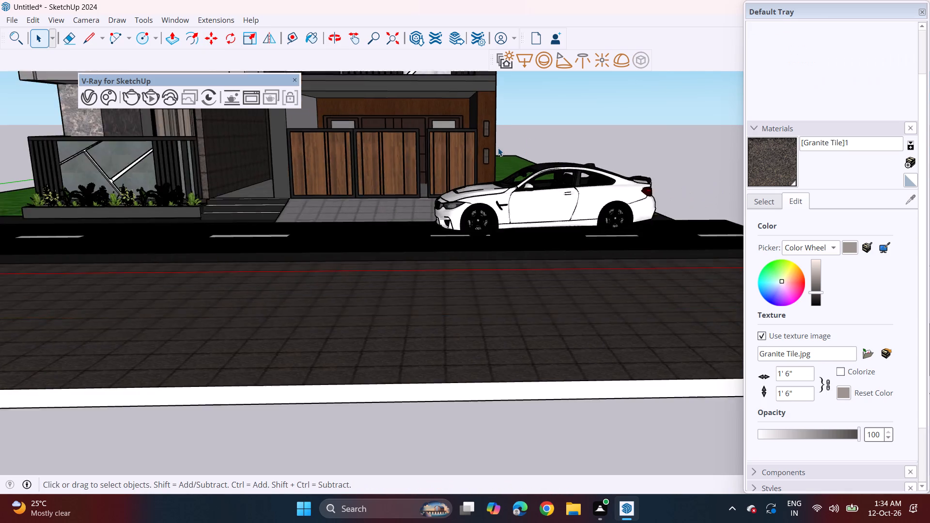
pyautogui.scroll(-2, 498, 148)
pyautogui.keyDown('shift'); pyautogui.moveTo(468, 154); pyautogui.dragTo(488, 249, button='middle'); pyautogui.keyUp('shift')
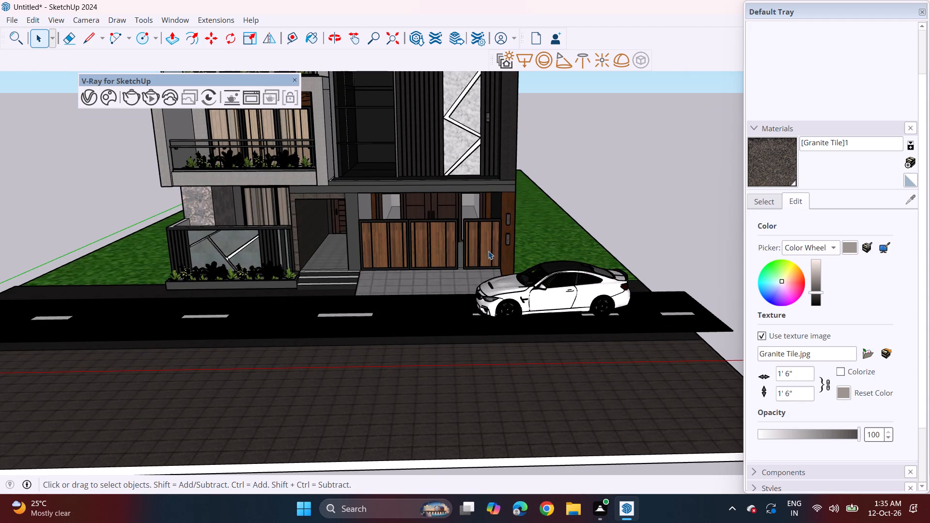
pyautogui.scroll(3, 513, 252)
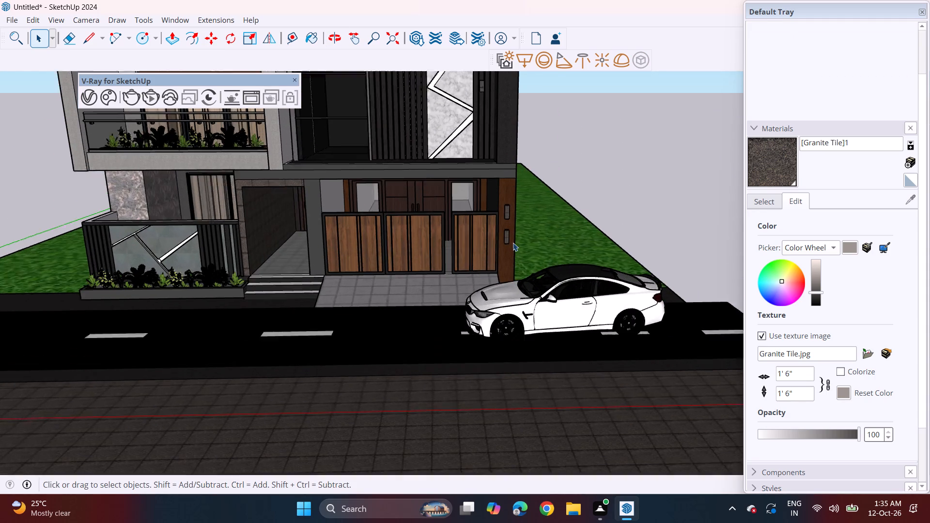
pyautogui.click(508, 233)
pyautogui.press('m')
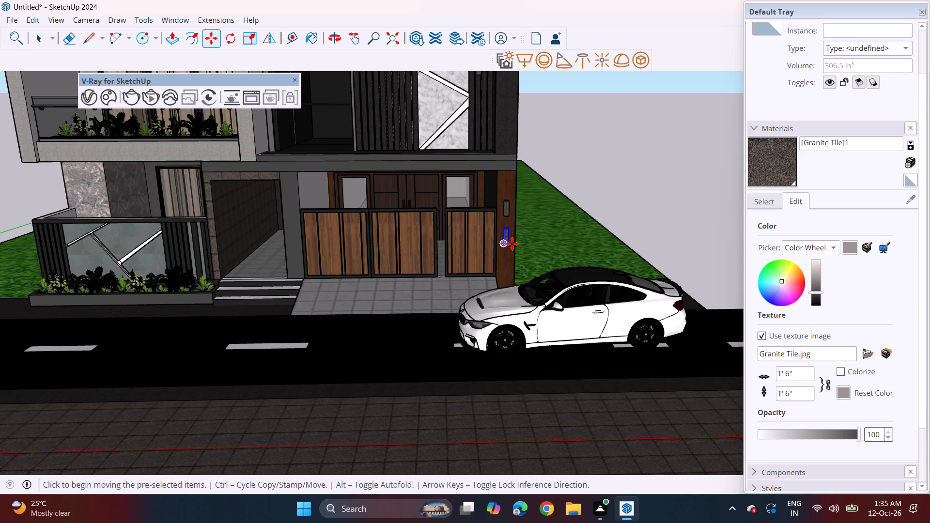
pyautogui.click(512, 244)
pyautogui.keyDown('shift'); pyautogui.moveTo(358, 185); pyautogui.dragTo(454, 336, button='middle'); pyautogui.keyUp('shift')
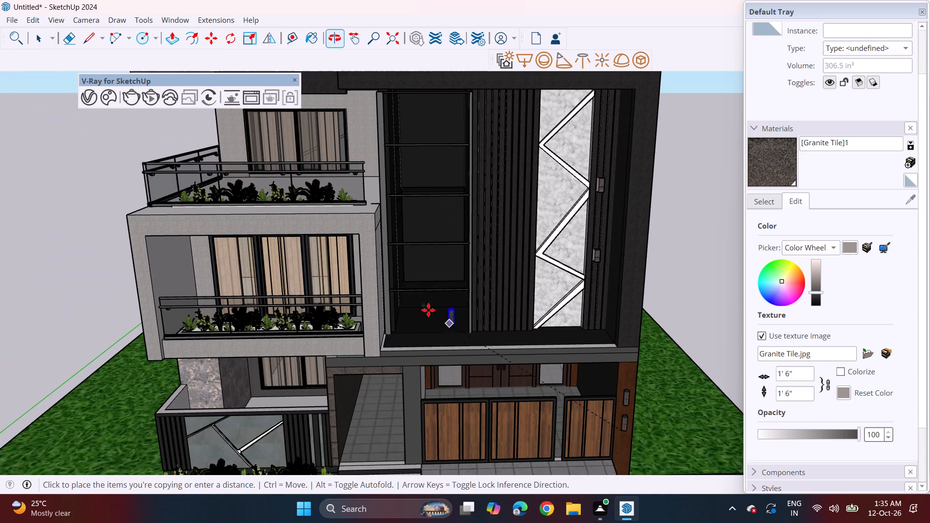
pyautogui.moveTo(359, 289); pyautogui.dragTo(360, 259, button='middle')
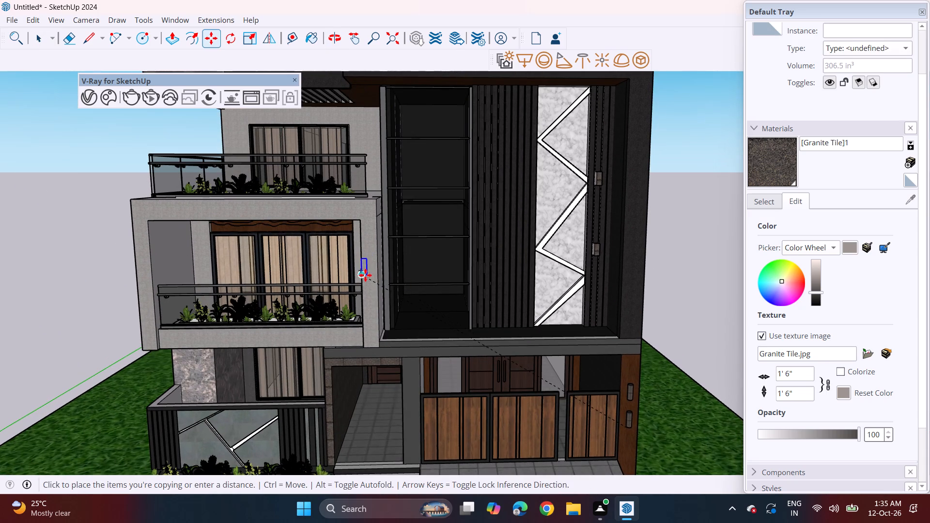
pyautogui.click(366, 277)
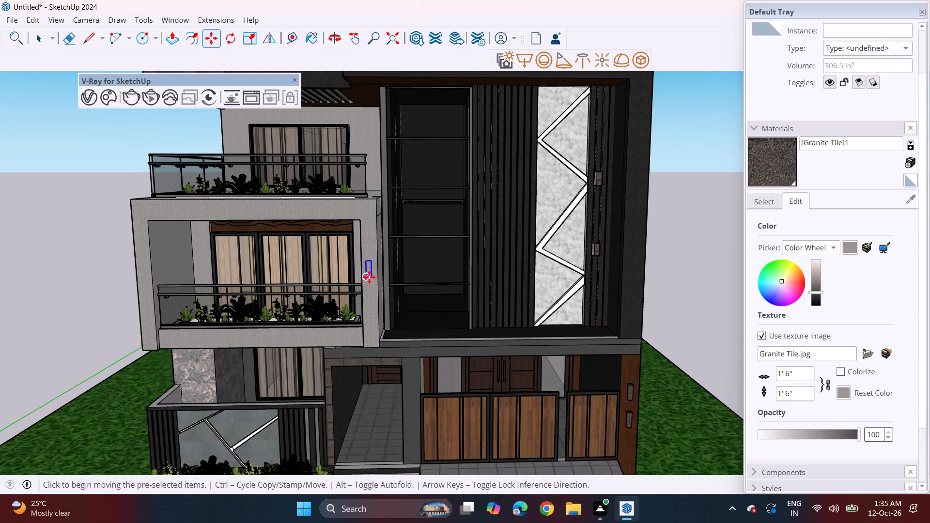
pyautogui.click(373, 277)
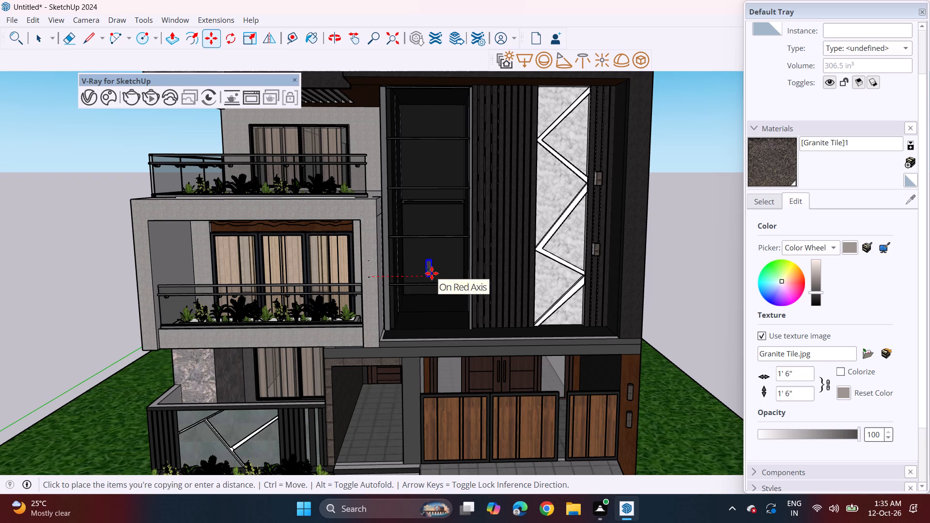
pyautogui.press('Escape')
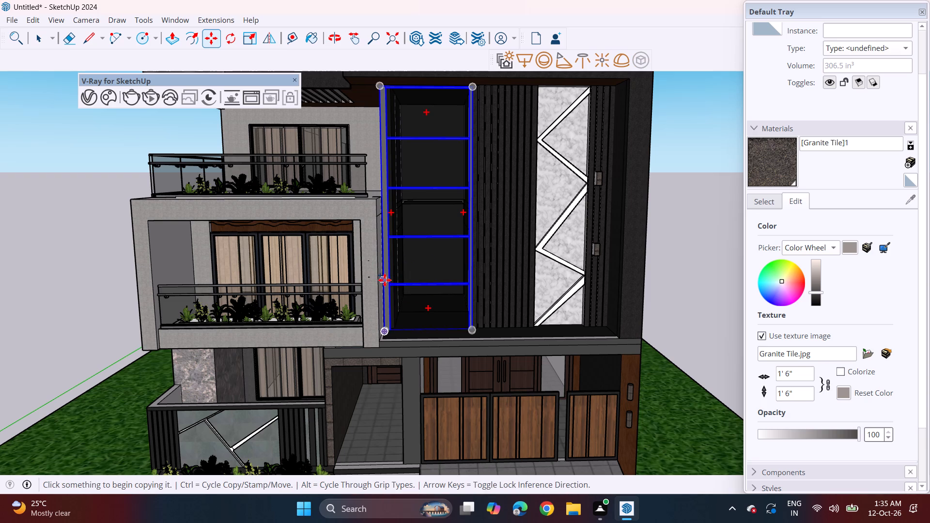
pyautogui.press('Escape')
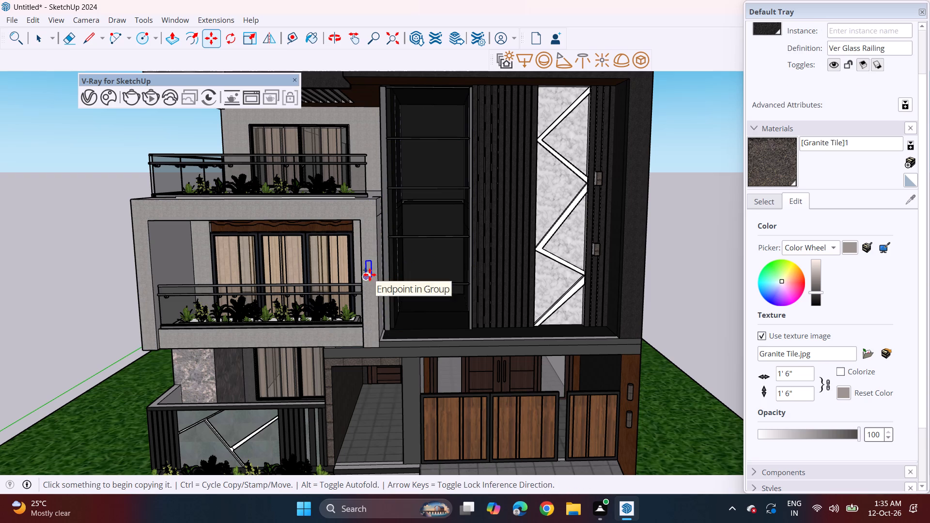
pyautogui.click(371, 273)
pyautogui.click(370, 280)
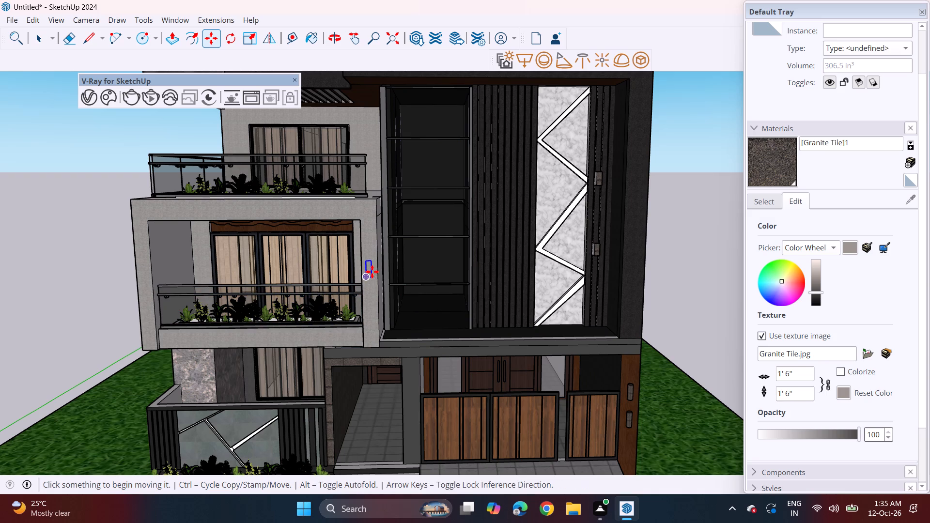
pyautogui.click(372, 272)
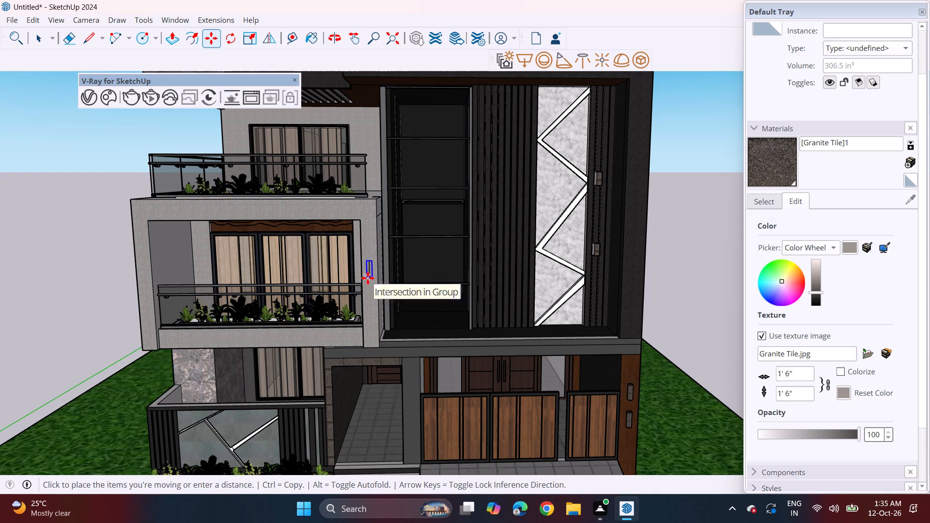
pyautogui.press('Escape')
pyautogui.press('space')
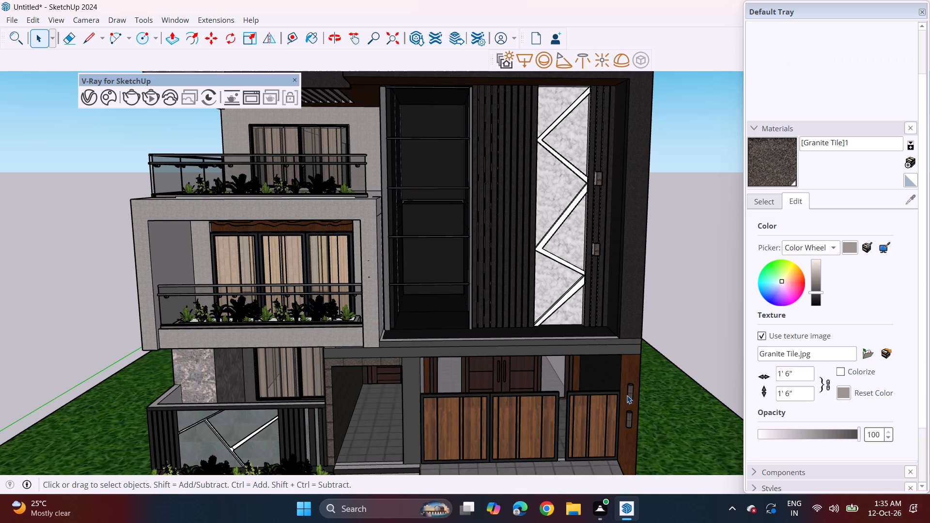
# Copy the upper gate-pillar cylinder to the middle-storey balcony's front column and move it out onto the column's face.
pyautogui.click(629, 397)
pyautogui.press('m')
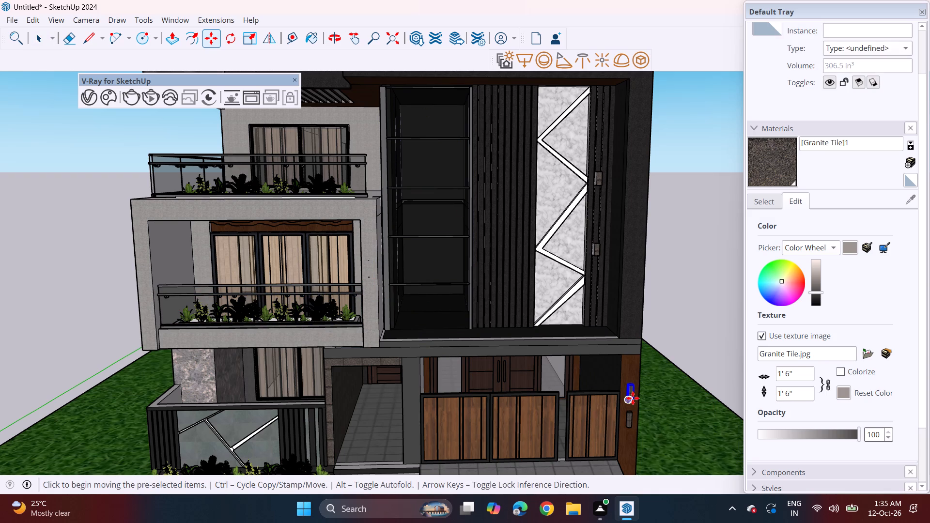
pyautogui.click(633, 398)
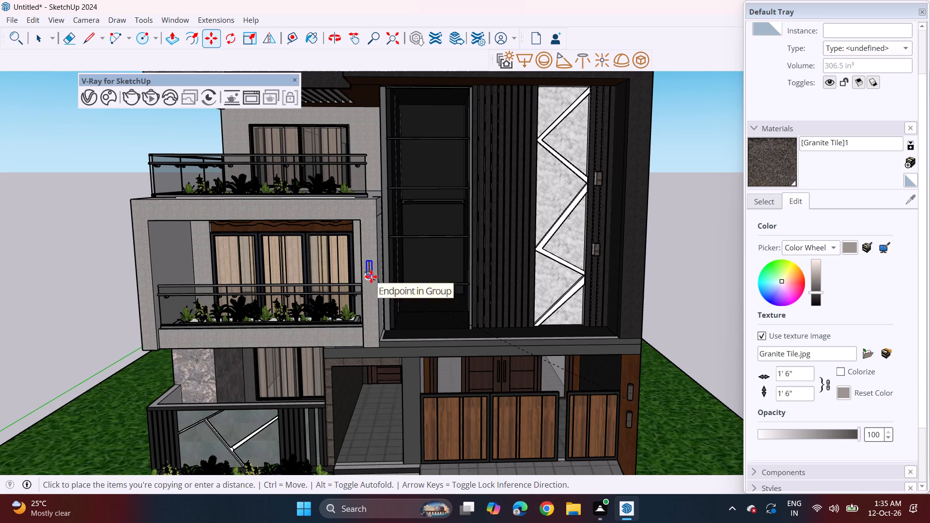
pyautogui.click(371, 275)
pyautogui.scroll(14, 375, 281)
pyautogui.click(365, 270)
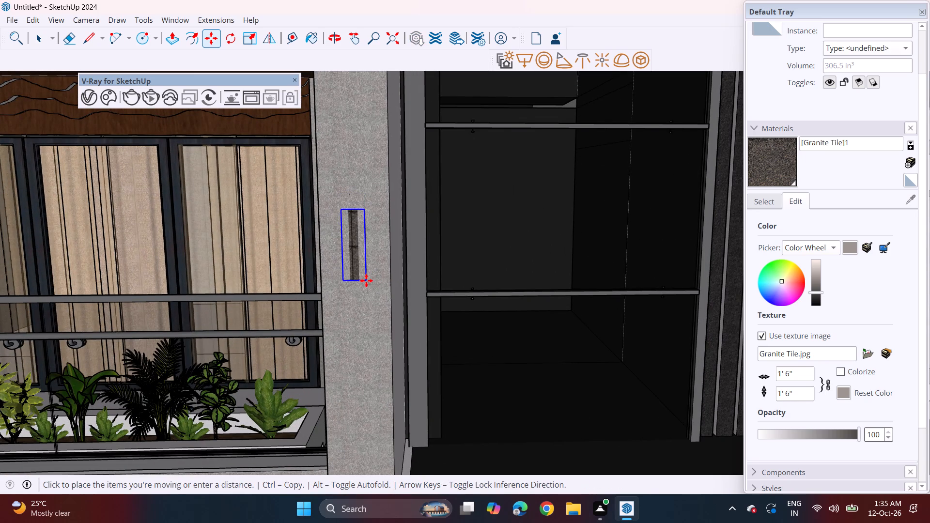
pyautogui.click(362, 276)
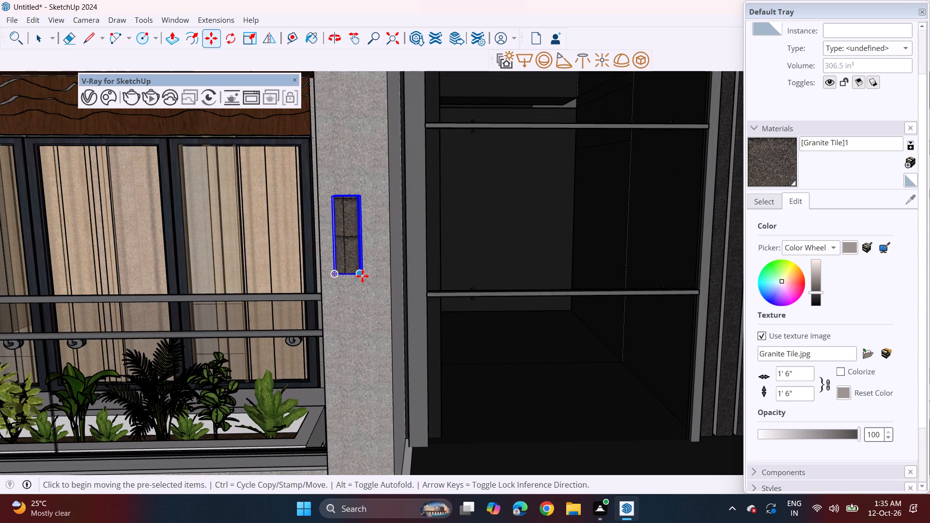
# Copy the column's granite cylinder onto the balcony's back wall beside the curtained window.
pyautogui.scroll(-3, 362, 276)
pyautogui.moveTo(362, 272); pyautogui.dragTo(395, 277, button='middle')
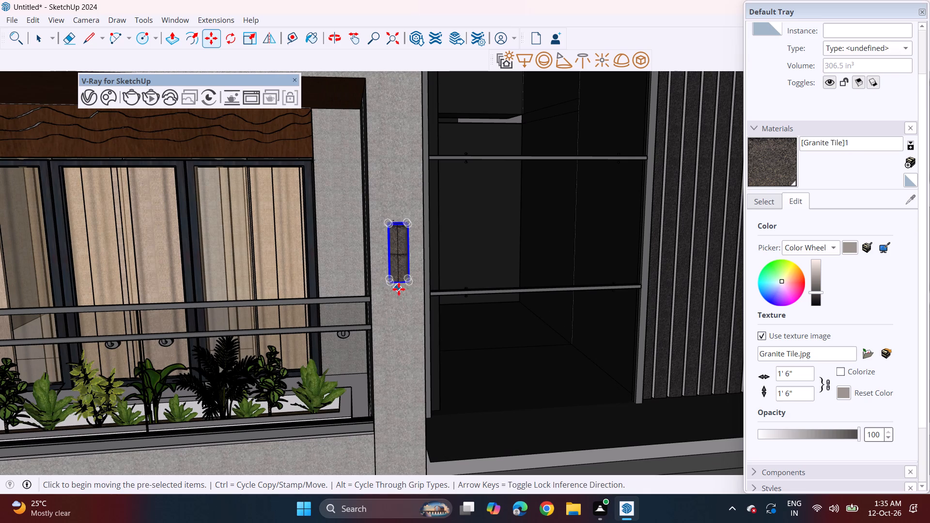
pyautogui.click(410, 283)
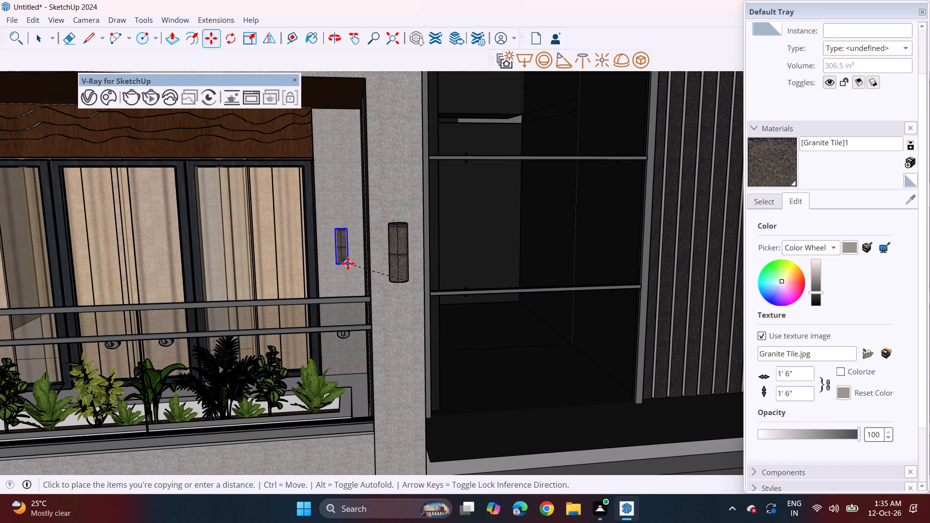
pyautogui.click(344, 258)
# Copy the cylinder on the balcony's back wall down to the slate panel of the front boundary wall, beside the white diagonal strips.
pyautogui.click(353, 254)
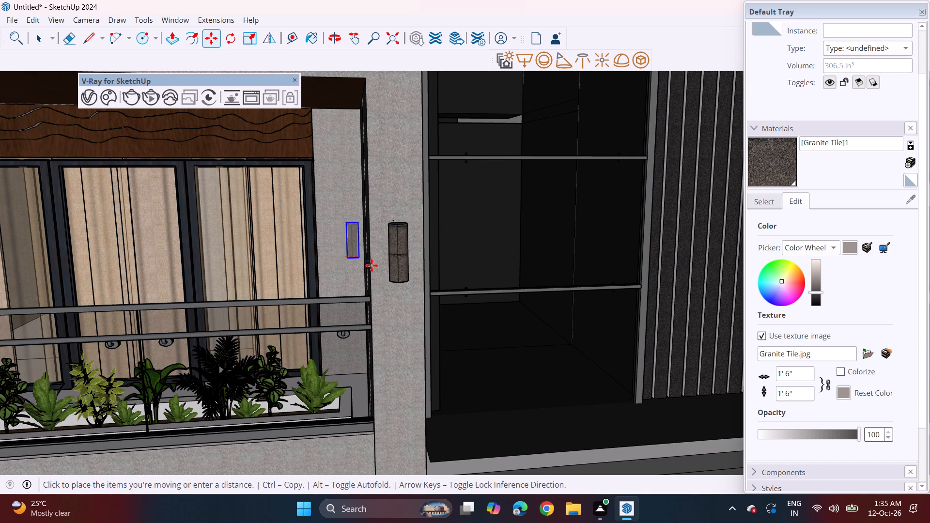
pyautogui.scroll(-5, 390, 281)
pyautogui.scroll(-2, 351, 284)
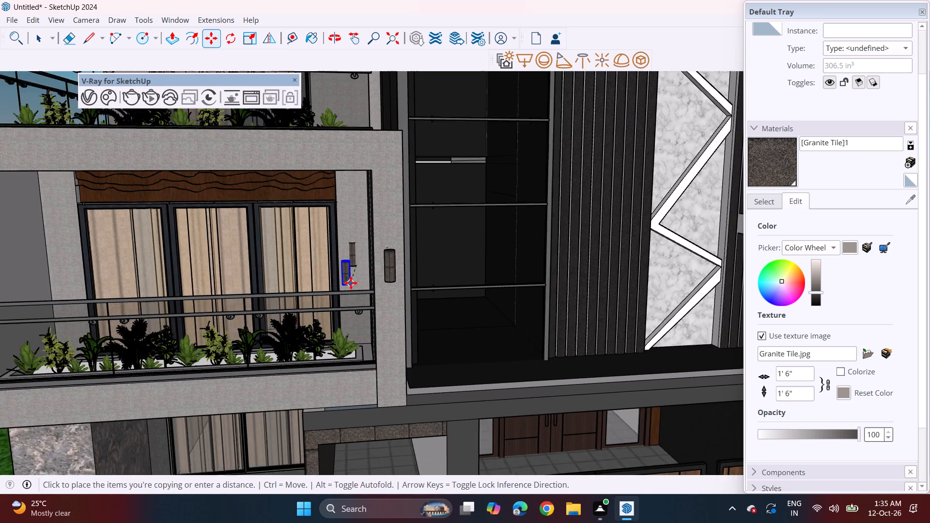
pyautogui.scroll(-2, 351, 283)
pyautogui.moveTo(426, 303); pyautogui.dragTo(421, 282, button='middle')
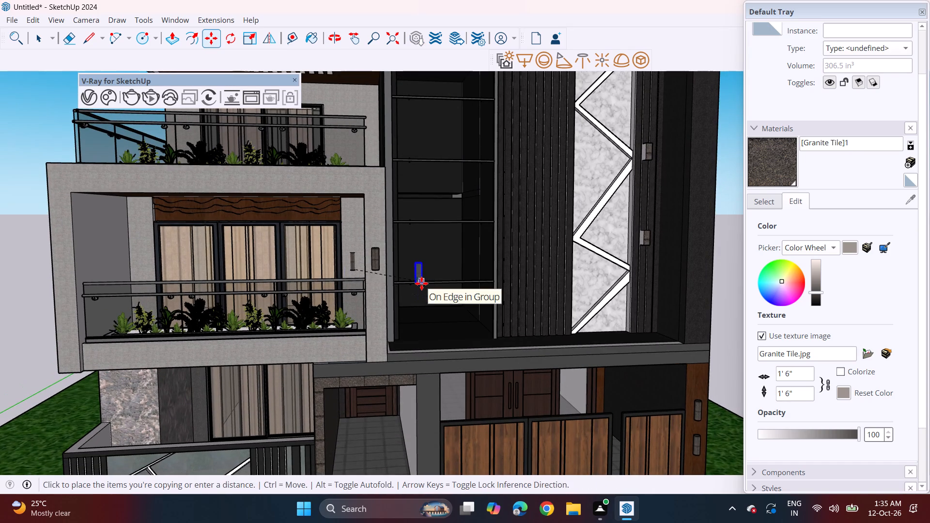
pyautogui.keyDown('shift'); pyautogui.moveTo(246, 393); pyautogui.dragTo(273, 290, button='middle'); pyautogui.keyUp('shift')
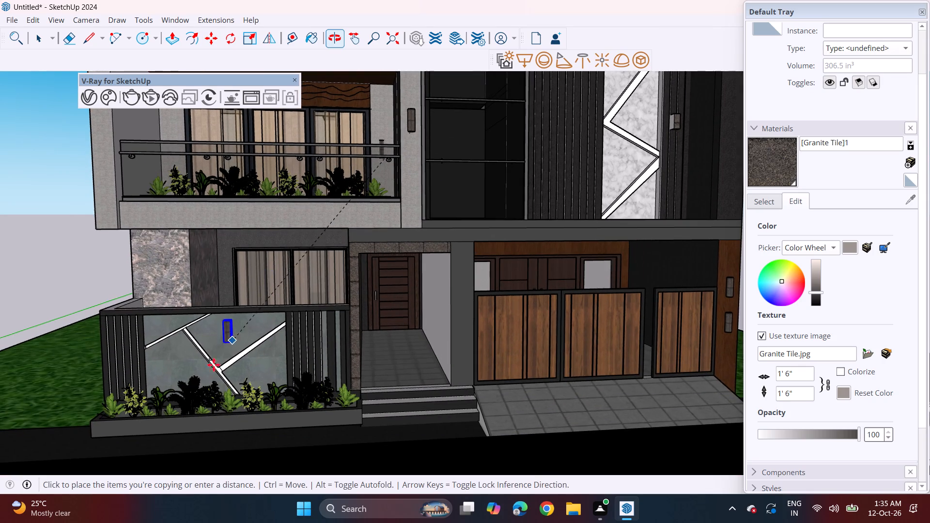
pyautogui.scroll(7, 202, 382)
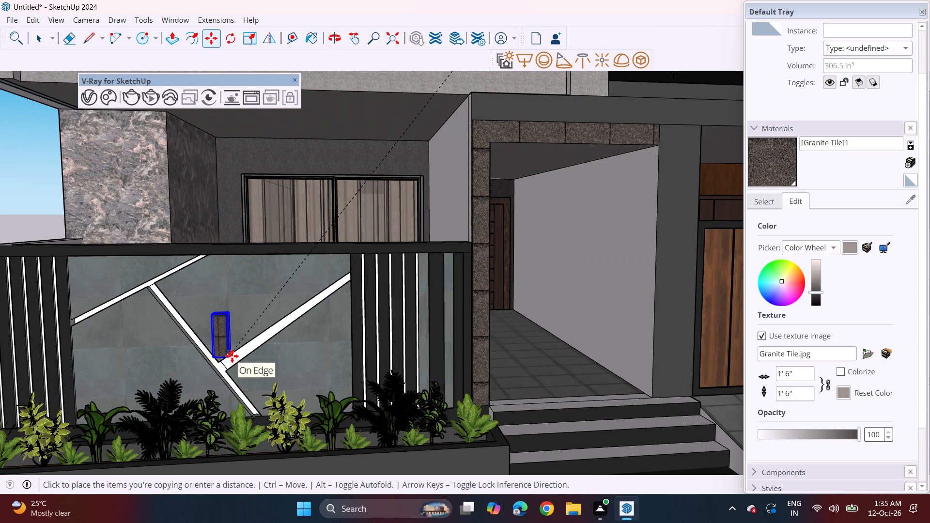
pyautogui.click(232, 360)
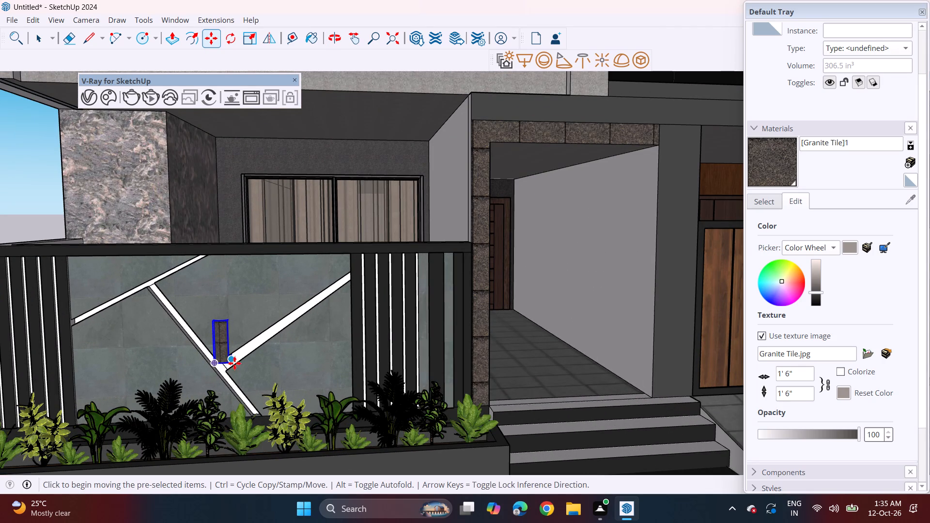
# Copy the boundary-wall cylinder across to the grey pillar between the entrance steps and the wooden gate, and clear the selection.
pyautogui.moveTo(235, 358); pyautogui.dragTo(190, 384, button='middle')
pyautogui.scroll(4, 289, 362)
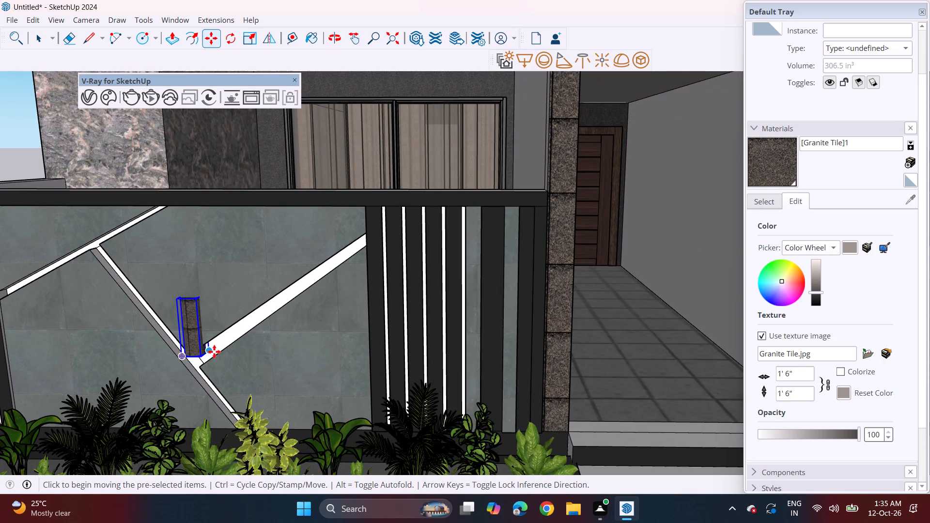
pyautogui.click(214, 351)
pyautogui.scroll(-15, 246, 304)
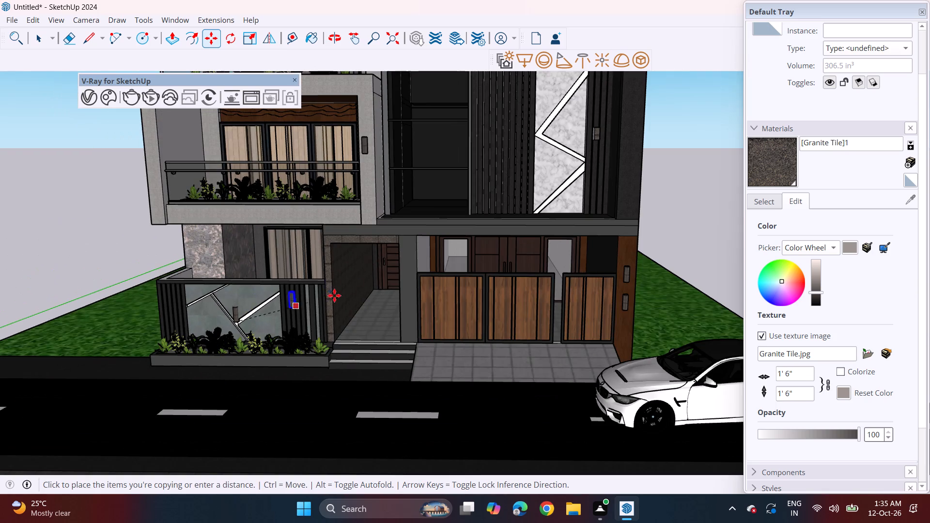
pyautogui.keyDown('shift'); pyautogui.moveTo(635, 183); pyautogui.dragTo(586, 305, button='middle'); pyautogui.keyUp('shift')
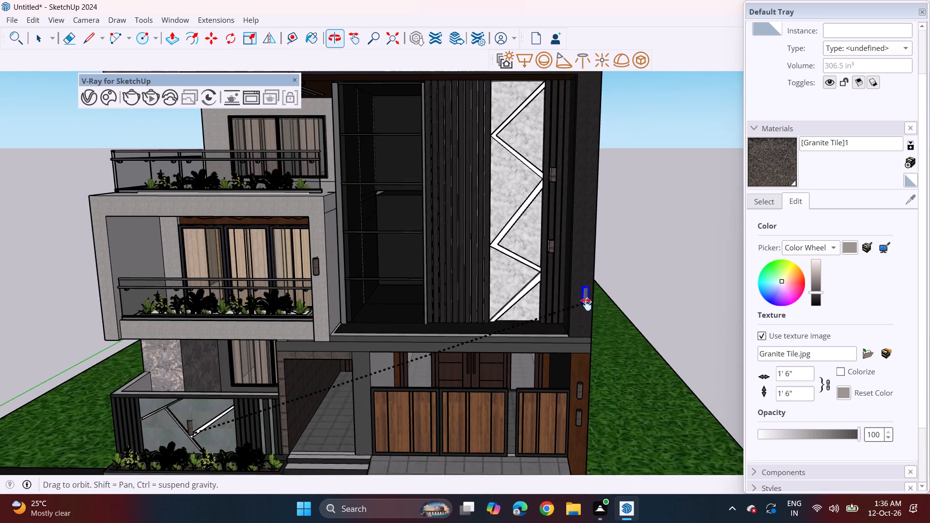
pyautogui.keyDown('shift'); pyautogui.moveTo(586, 305); pyautogui.dragTo(586, 306, button='middle'); pyautogui.keyUp('shift')
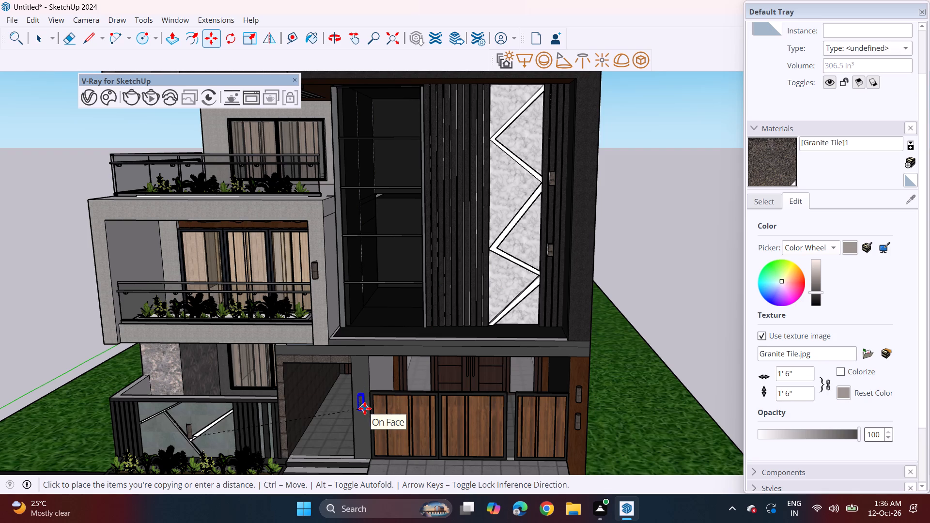
pyautogui.click(365, 423)
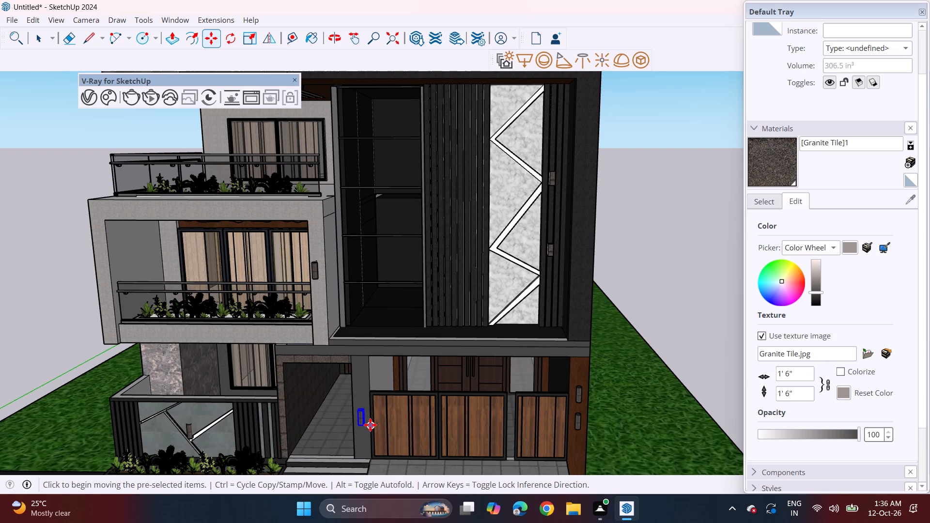
pyautogui.moveTo(372, 420); pyautogui.dragTo(395, 389, button='middle')
pyautogui.scroll(-3, 397, 379)
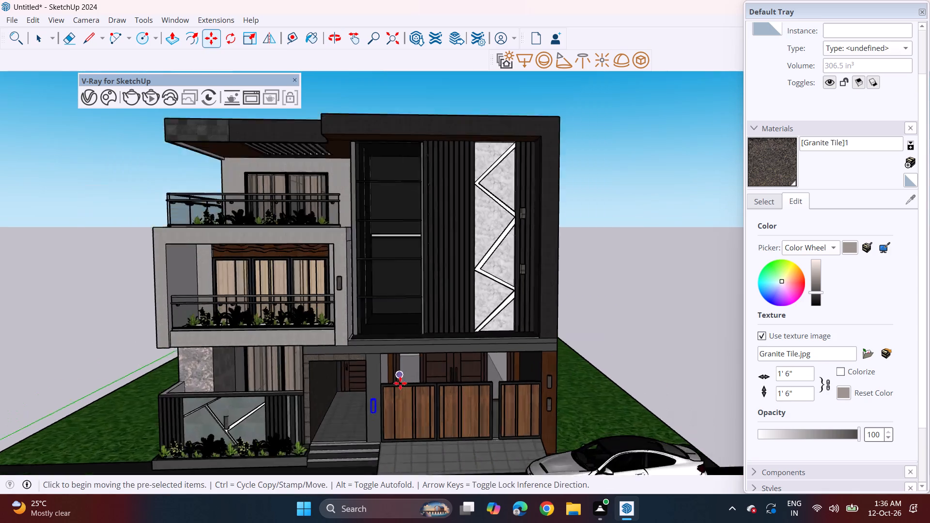
pyautogui.moveTo(405, 387); pyautogui.dragTo(424, 338, button='middle')
pyautogui.press('space')
pyautogui.click(601, 335)
pyautogui.moveTo(601, 332); pyautogui.dragTo(601, 332, button='middle')
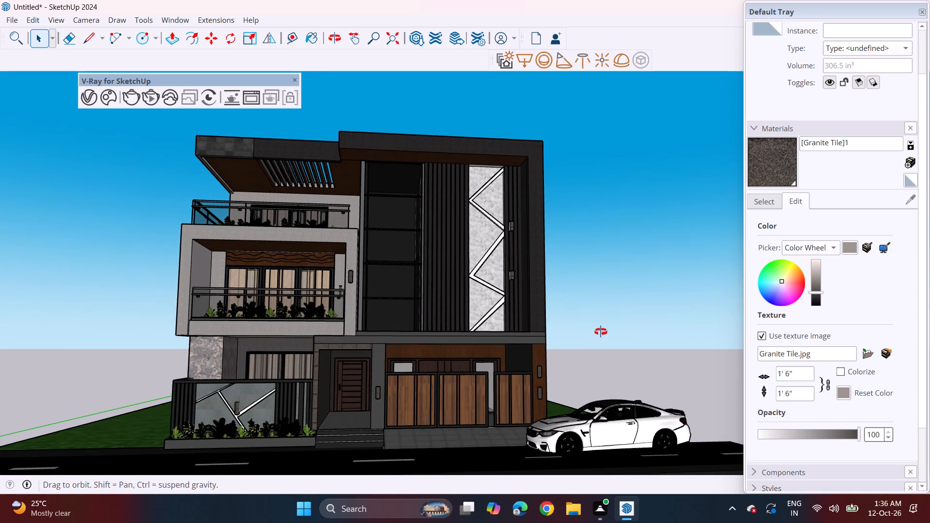
pyautogui.moveTo(601, 332); pyautogui.dragTo(557, 363, button='middle')
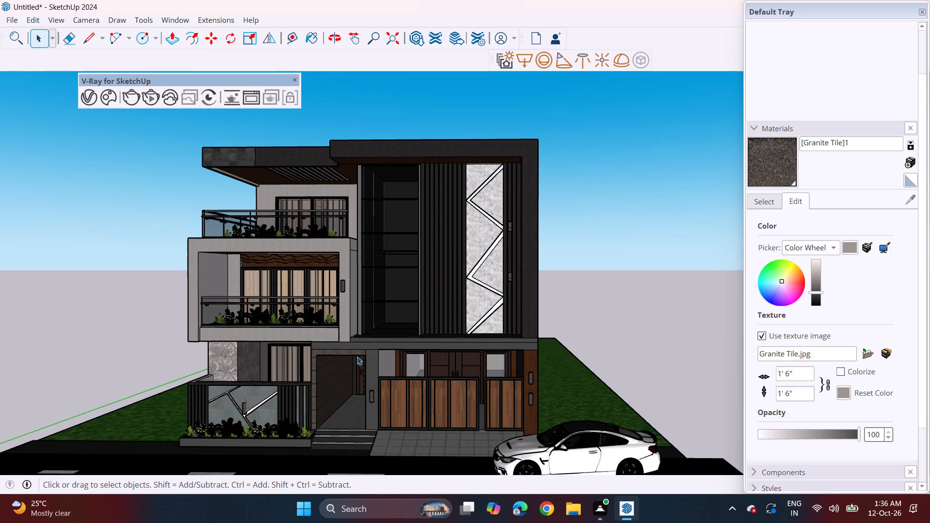
# Move the granite cylinder on the middle-storey balcony's back wall slightly outward so it sits on the wall's face.
pyautogui.scroll(4, 330, 308)
pyautogui.moveTo(315, 290); pyautogui.dragTo(360, 301, button='middle')
pyautogui.middleClick(365, 301)
pyautogui.scroll(2, 355, 290)
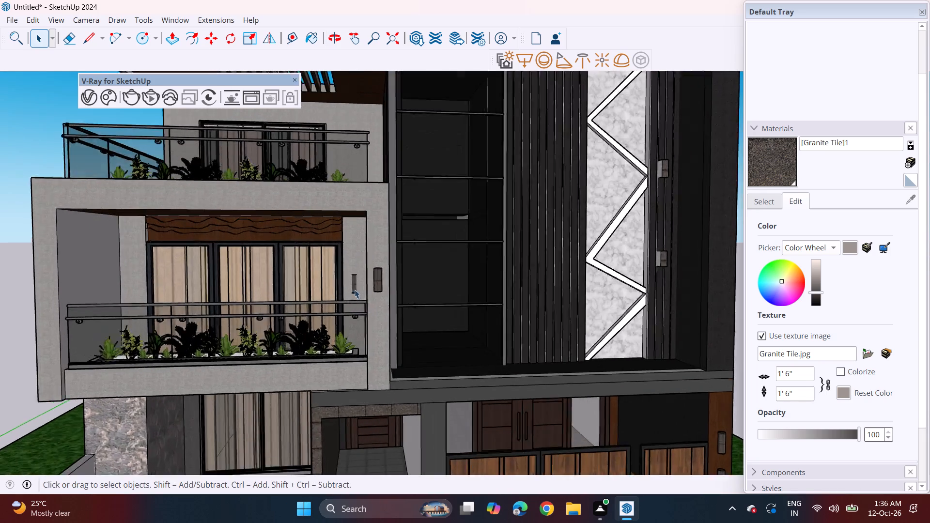
pyautogui.scroll(5, 355, 290)
pyautogui.click(355, 288)
pyautogui.moveTo(335, 286); pyautogui.dragTo(391, 303, button='middle')
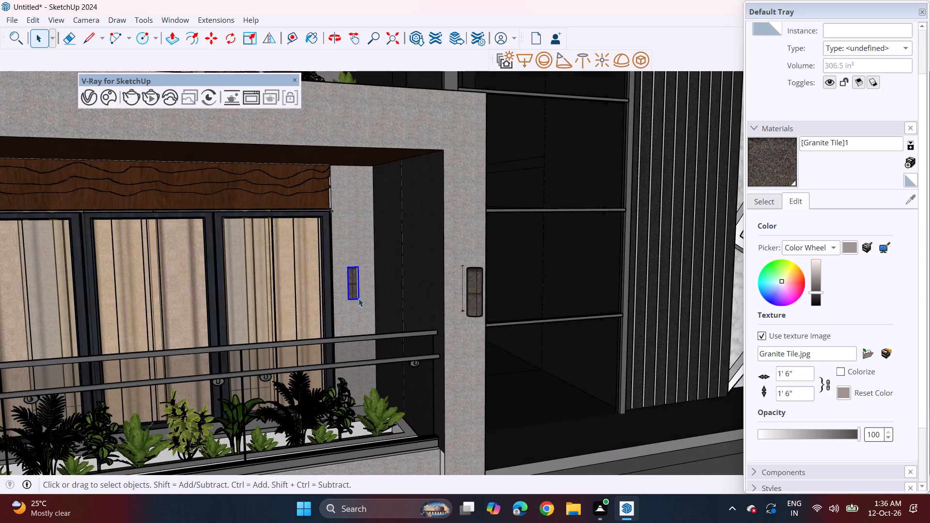
pyautogui.scroll(7, 350, 296)
pyautogui.click(211, 36)
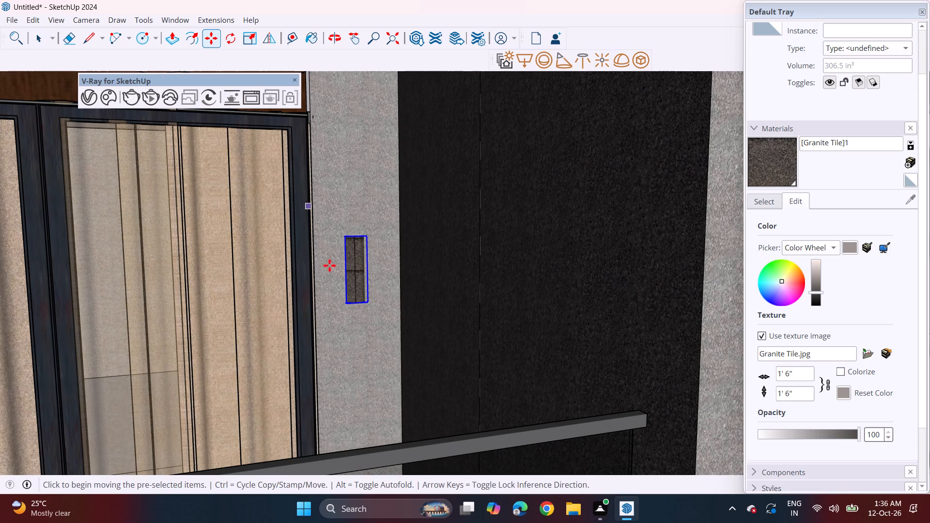
pyautogui.click(337, 299)
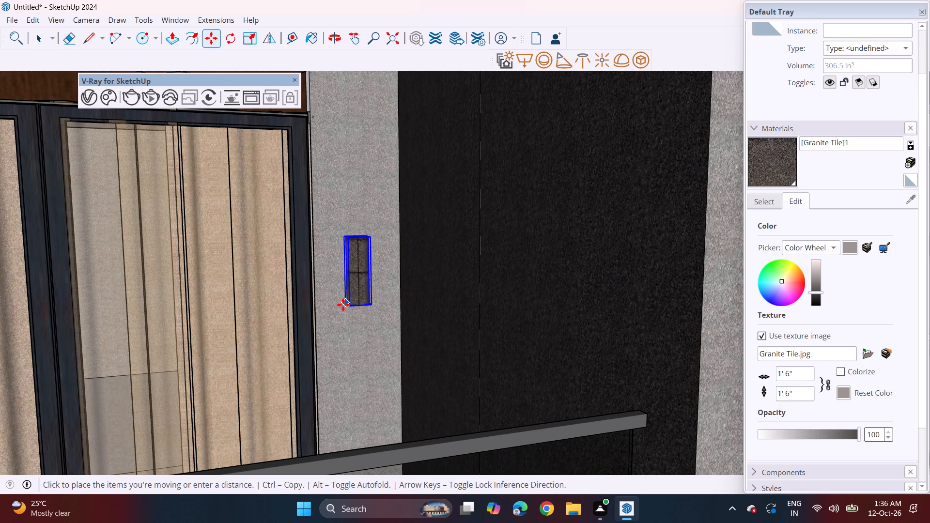
pyautogui.click(343, 305)
# Copy the back-wall cylinder straight across to the matching wall strip on the other side of the curtained balcony windows.
pyautogui.click(353, 308)
pyautogui.scroll(-3, 155, 319)
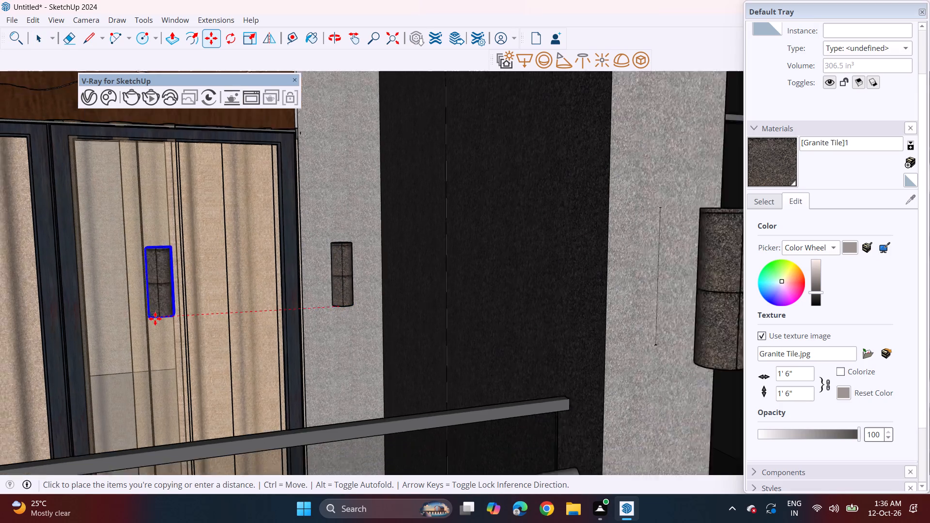
pyautogui.keyDown('shift'); pyautogui.moveTo(155, 319); pyautogui.dragTo(385, 311, button='middle'); pyautogui.keyUp('shift')
pyautogui.scroll(-6, 161, 324)
pyautogui.keyDown('shift'); pyautogui.scroll(-1, 131, 318); pyautogui.keyUp('shift')
pyautogui.keyDown('shift'); pyautogui.moveTo(131, 318); pyautogui.dragTo(283, 305, button='middle'); pyautogui.keyUp('shift')
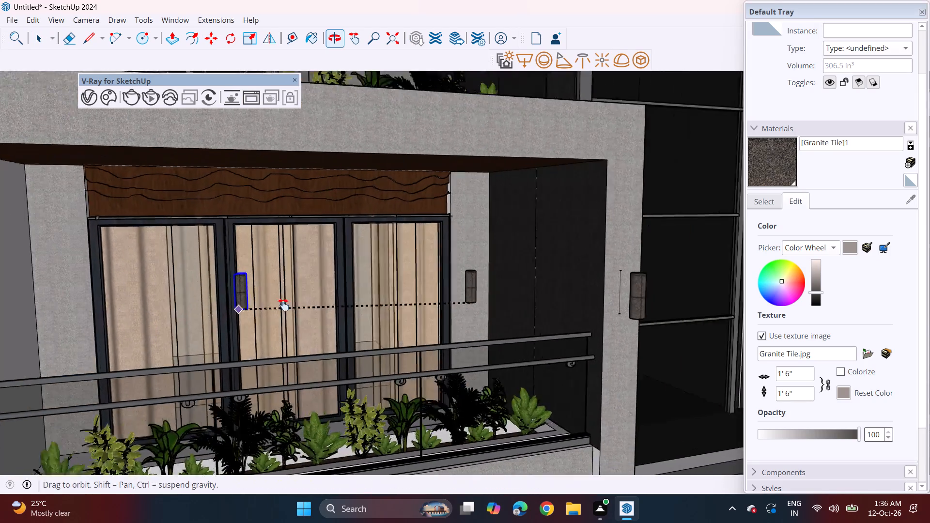
pyautogui.keyDown('shift'); pyautogui.moveTo(283, 305); pyautogui.dragTo(354, 292, button='middle'); pyautogui.keyUp('shift')
pyautogui.click(195, 311)
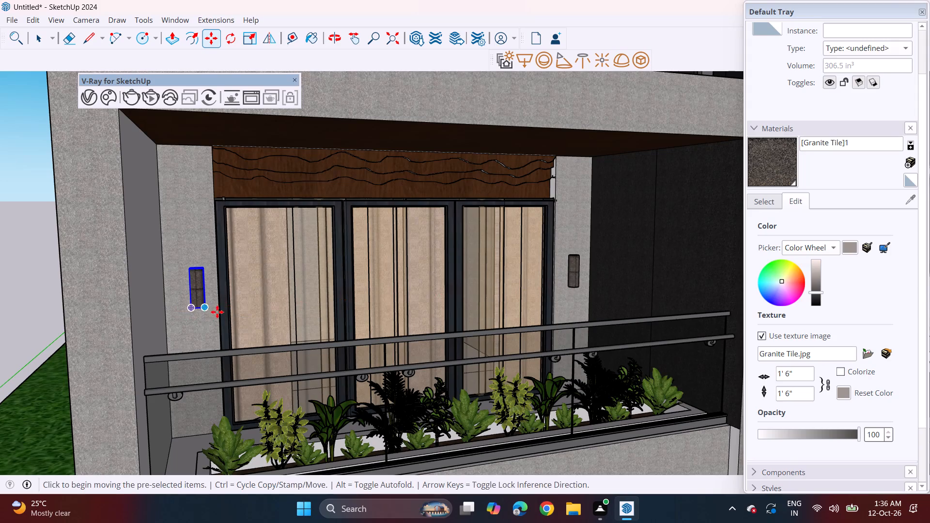
pyautogui.moveTo(218, 310); pyautogui.dragTo(178, 308, button='middle')
pyautogui.middleClick(233, 303)
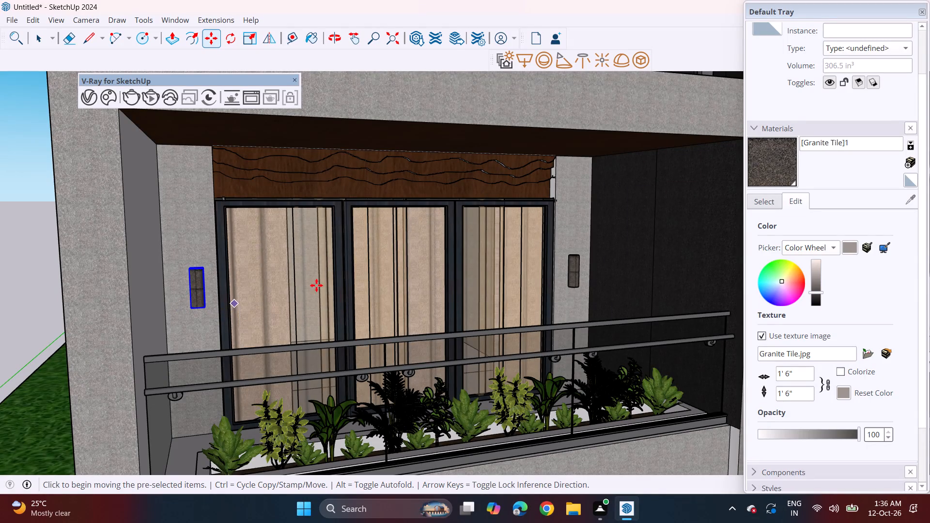
# Paint the narrow faces at both ends of the wavy wood panel above the balcony windows with the [Granite Tile]1 material.
pyautogui.click(787, 166)
pyautogui.click(552, 192)
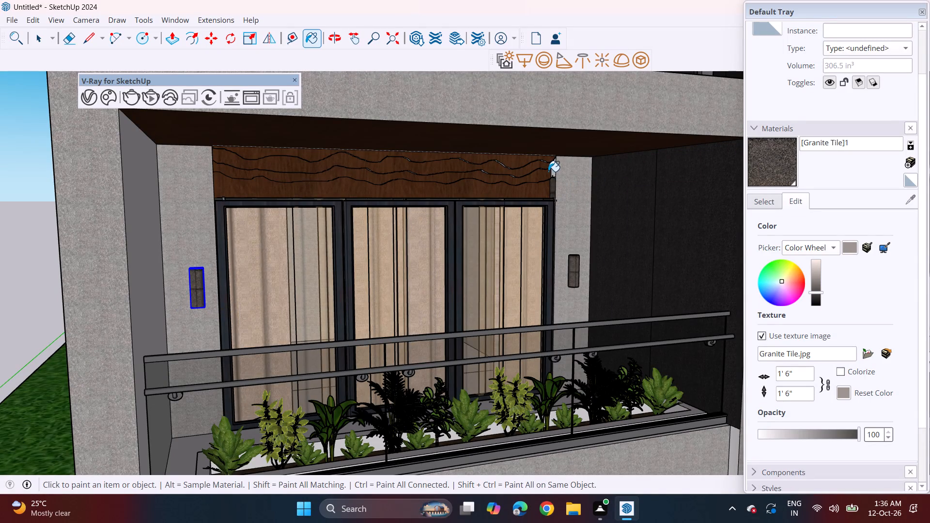
pyautogui.click(554, 169)
pyautogui.moveTo(555, 170); pyautogui.dragTo(331, 185, button='middle')
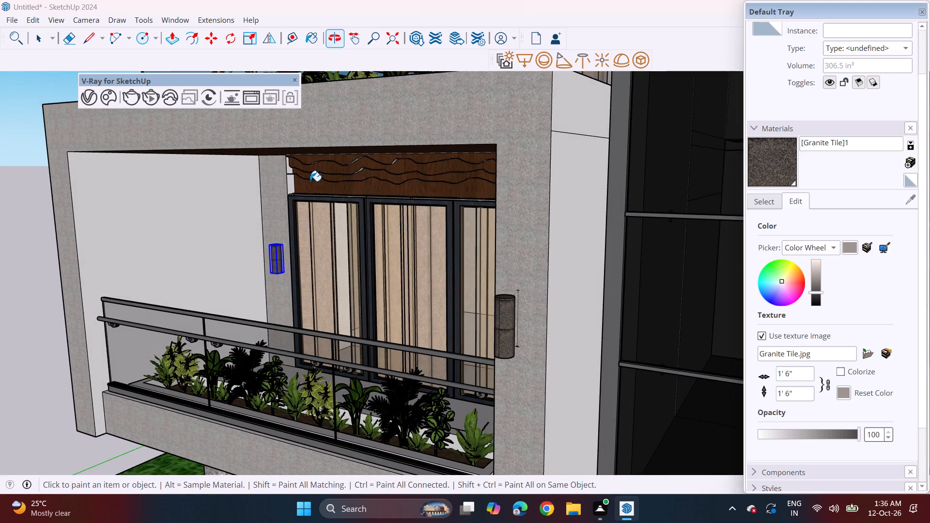
pyautogui.click(290, 184)
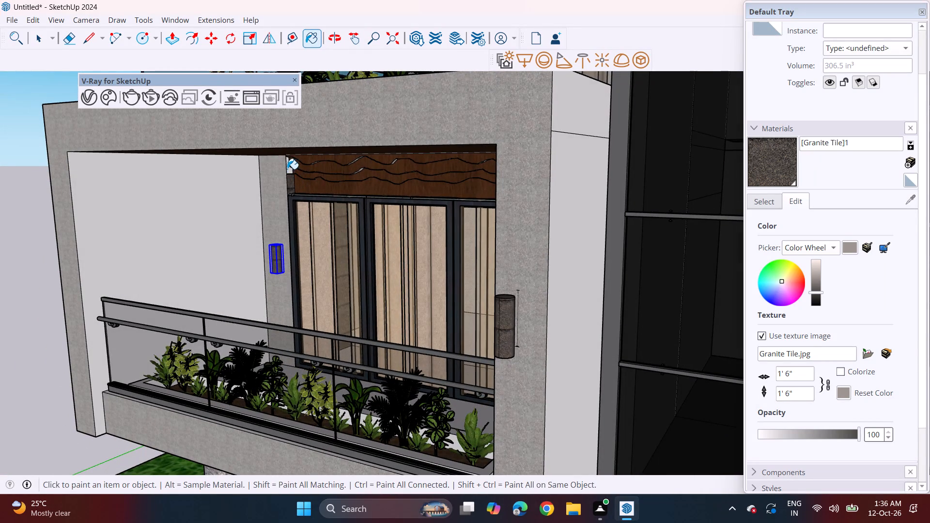
pyautogui.click(287, 169)
pyautogui.click(289, 168)
pyautogui.click(290, 169)
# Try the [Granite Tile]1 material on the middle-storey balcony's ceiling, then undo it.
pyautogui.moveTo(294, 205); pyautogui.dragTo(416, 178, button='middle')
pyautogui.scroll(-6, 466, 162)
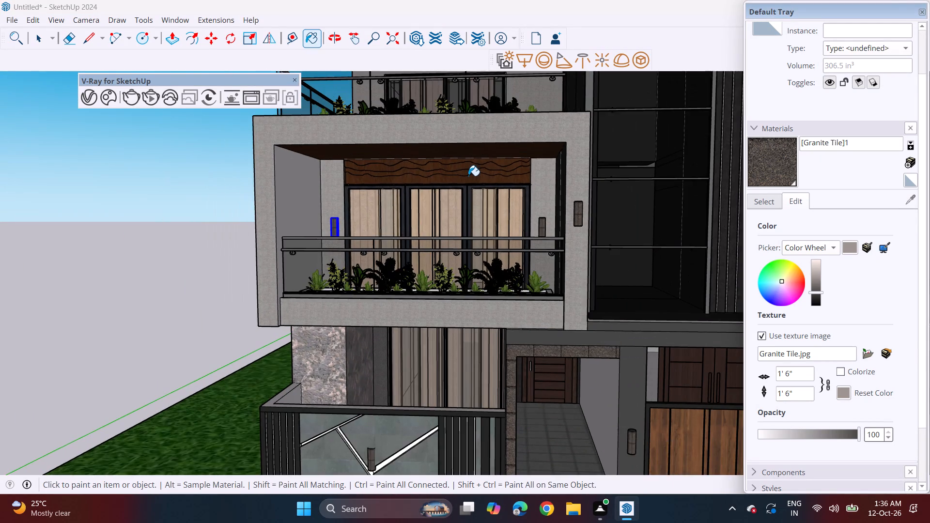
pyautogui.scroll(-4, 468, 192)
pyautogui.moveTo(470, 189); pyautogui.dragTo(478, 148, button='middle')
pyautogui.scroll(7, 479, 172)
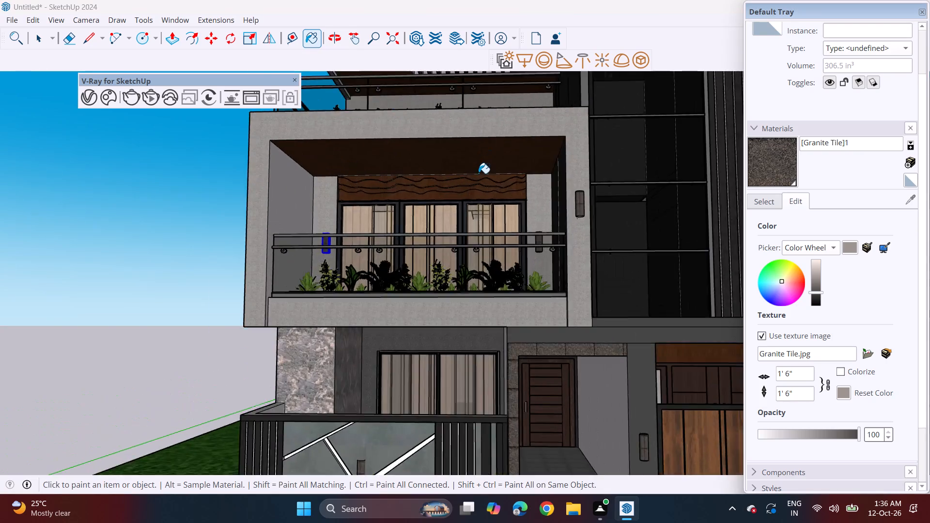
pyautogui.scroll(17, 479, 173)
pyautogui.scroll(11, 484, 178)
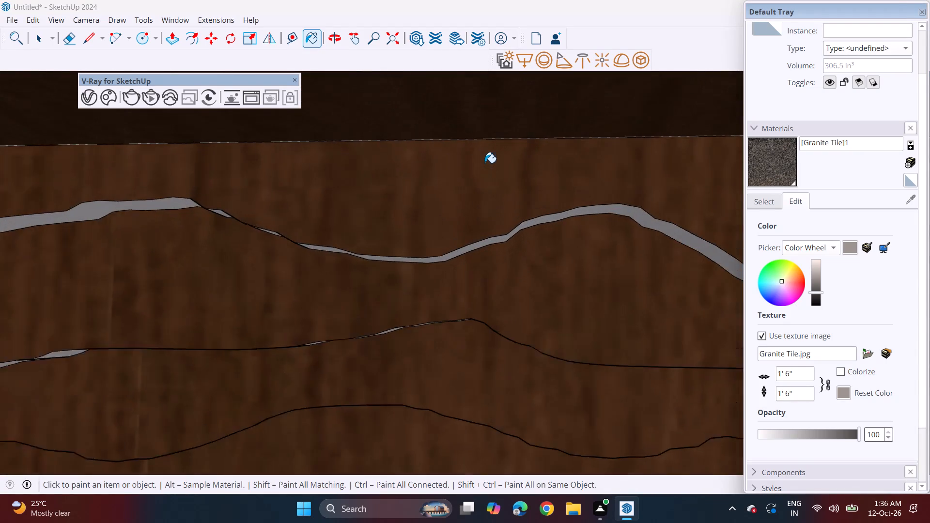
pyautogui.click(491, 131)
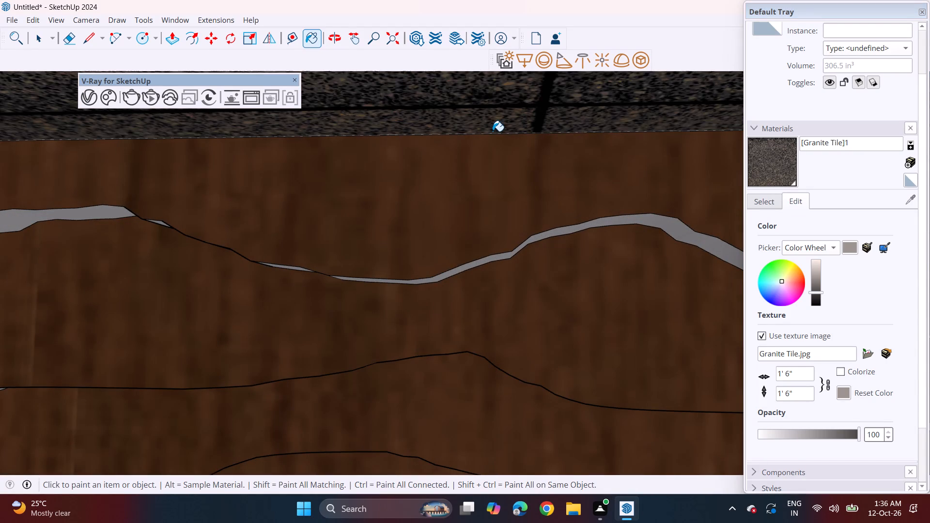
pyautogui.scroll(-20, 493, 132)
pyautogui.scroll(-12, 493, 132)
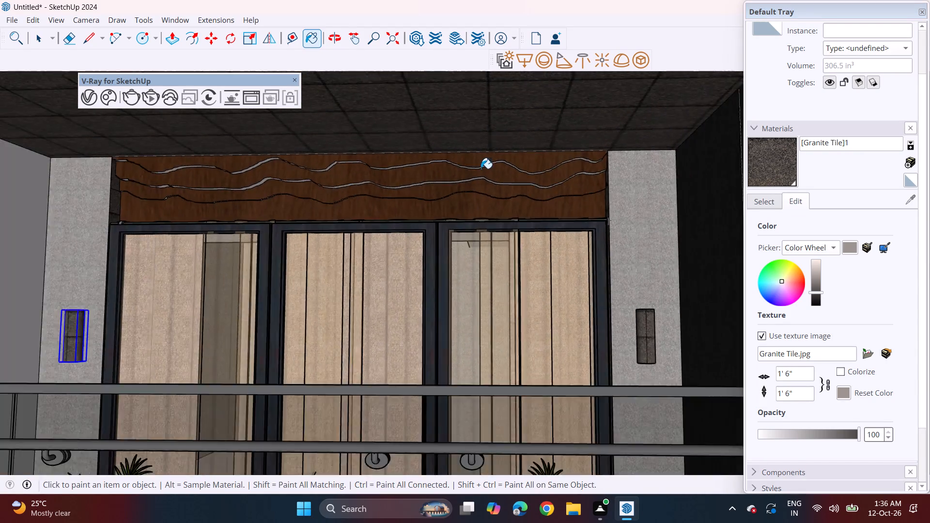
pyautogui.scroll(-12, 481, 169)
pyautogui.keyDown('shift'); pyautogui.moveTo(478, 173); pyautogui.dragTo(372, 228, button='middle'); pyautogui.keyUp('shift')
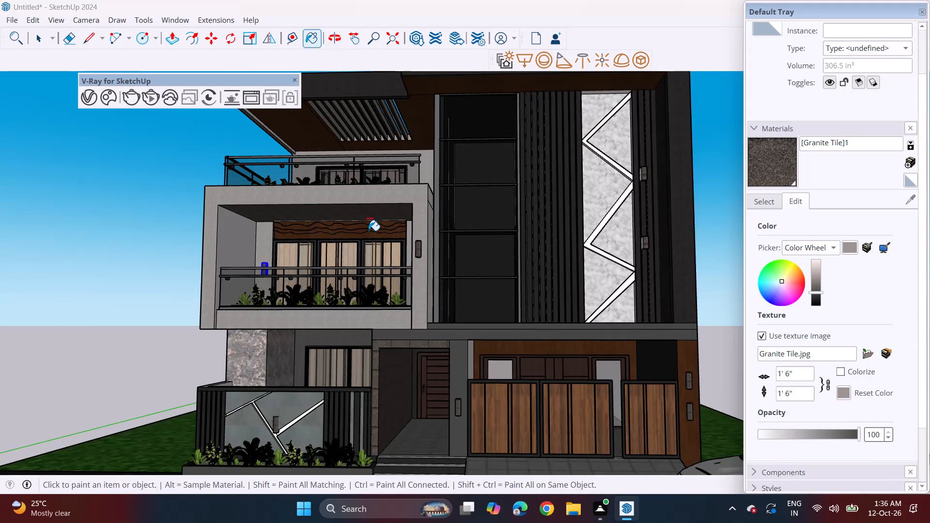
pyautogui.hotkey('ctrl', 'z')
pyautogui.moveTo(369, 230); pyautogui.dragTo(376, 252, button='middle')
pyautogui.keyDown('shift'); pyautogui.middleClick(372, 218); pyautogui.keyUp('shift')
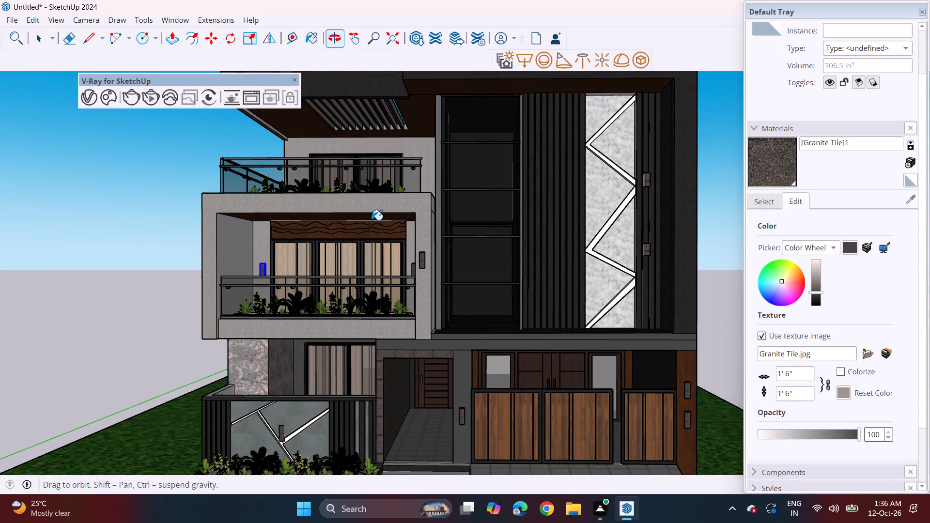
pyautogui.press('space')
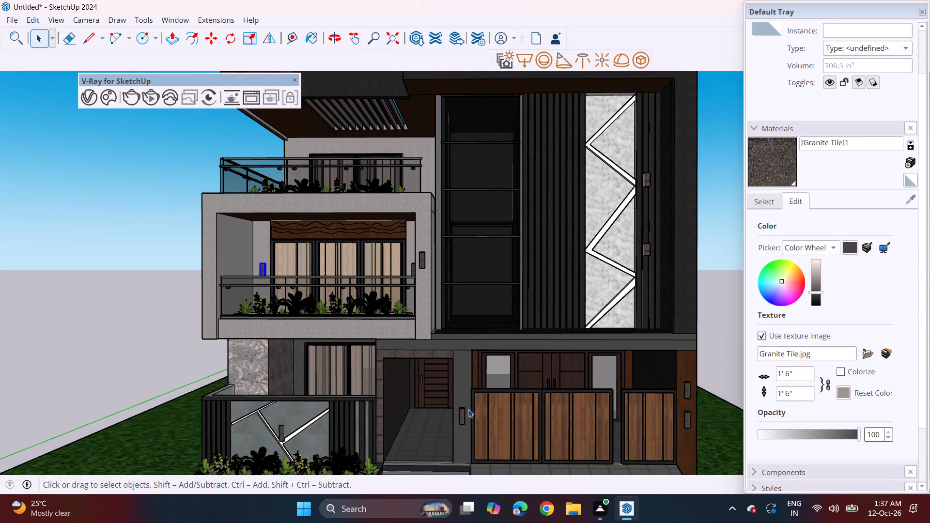
# Draw one small circle on the middle-storey balcony's wood ceiling, near its front edge at the outer end, and undo the extra concentric circle.
pyautogui.moveTo(310, 269); pyautogui.dragTo(311, 210, button='middle')
pyautogui.scroll(7, 313, 201)
pyautogui.scroll(3, 238, 216)
pyautogui.moveTo(237, 209); pyautogui.dragTo(277, 213, button='middle')
pyautogui.scroll(2, 272, 201)
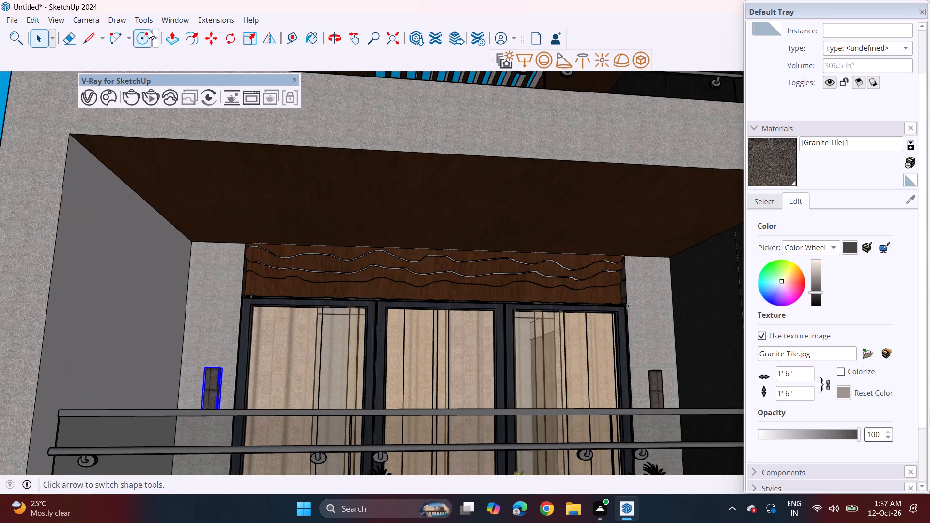
pyautogui.click(141, 35)
pyautogui.click(241, 172)
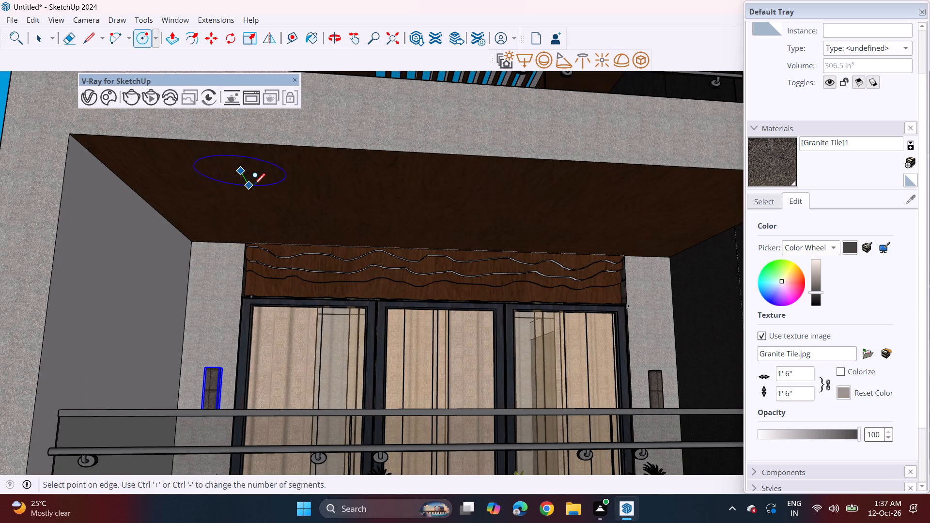
pyautogui.click(248, 177)
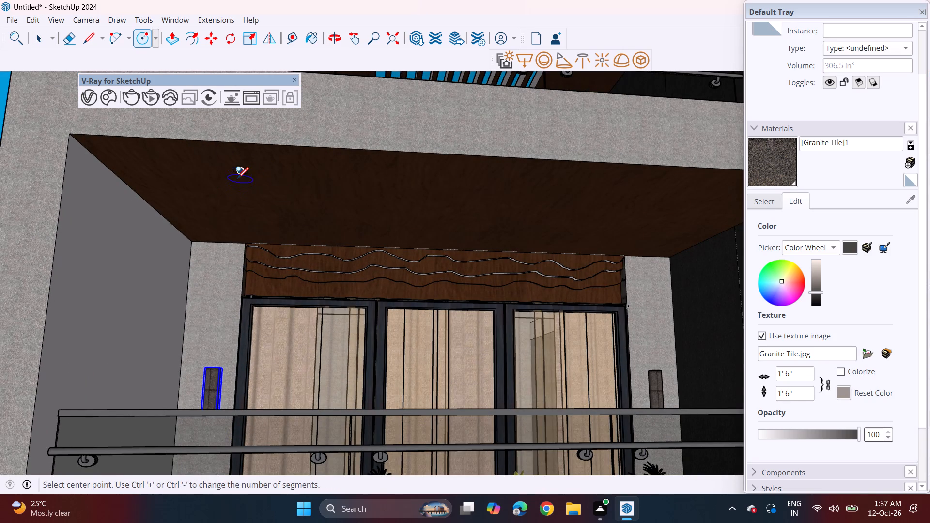
pyautogui.click(237, 173)
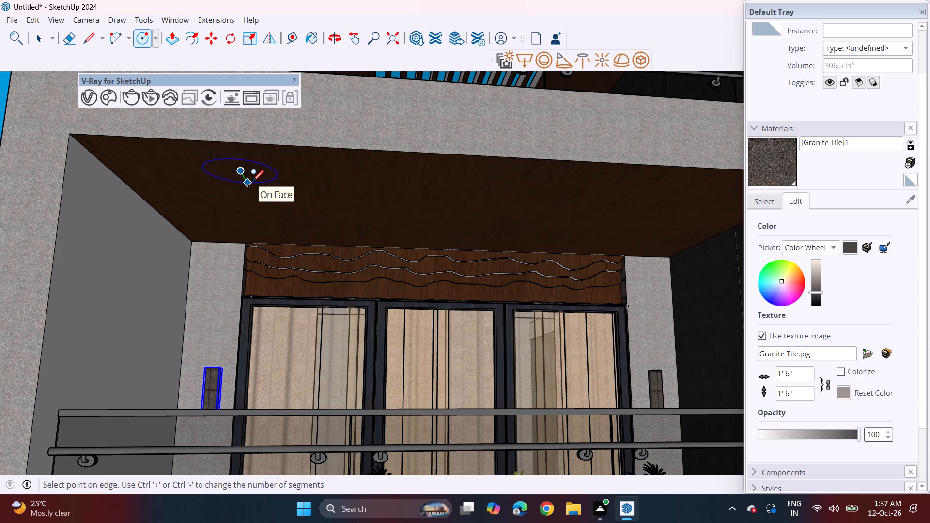
pyautogui.scroll(4, 250, 178)
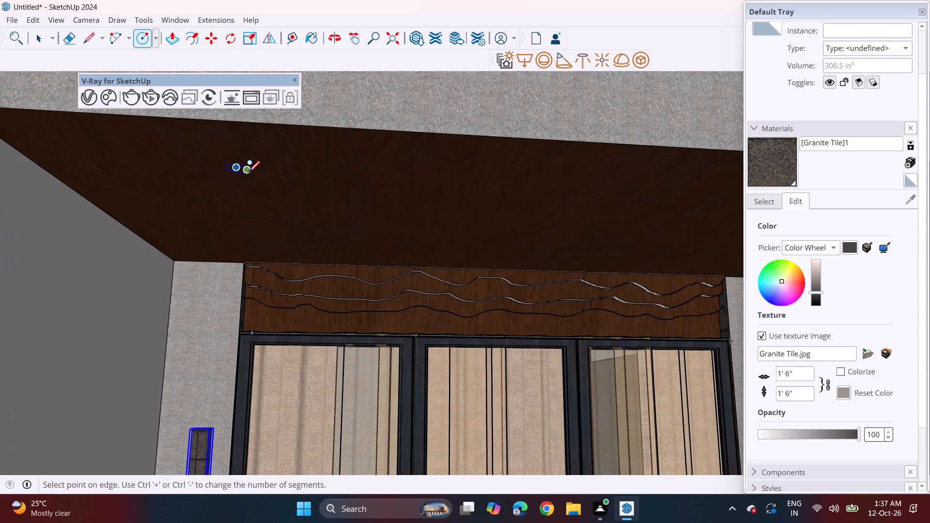
pyautogui.scroll(4, 248, 171)
pyautogui.doubleClick(252, 172)
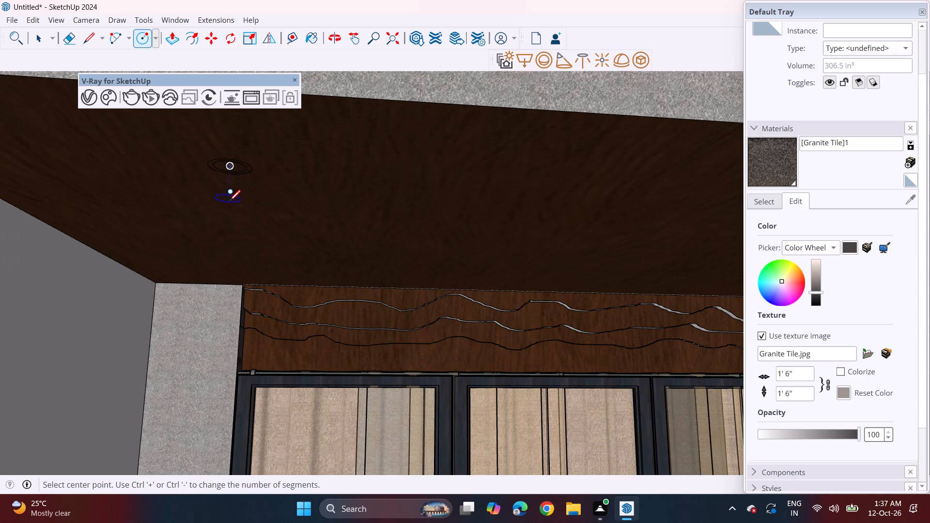
pyautogui.hotkey('ctrl', 'z')
pyautogui.press('space')
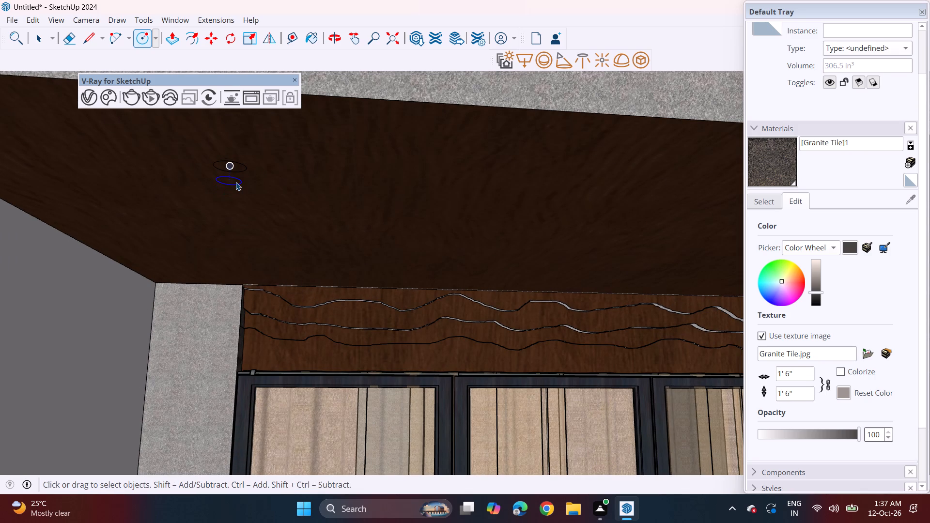
# Copy the ceiling circle back toward the windows so it sits near the wavy wood panel.
pyautogui.doubleClick(233, 172)
pyautogui.click(252, 197)
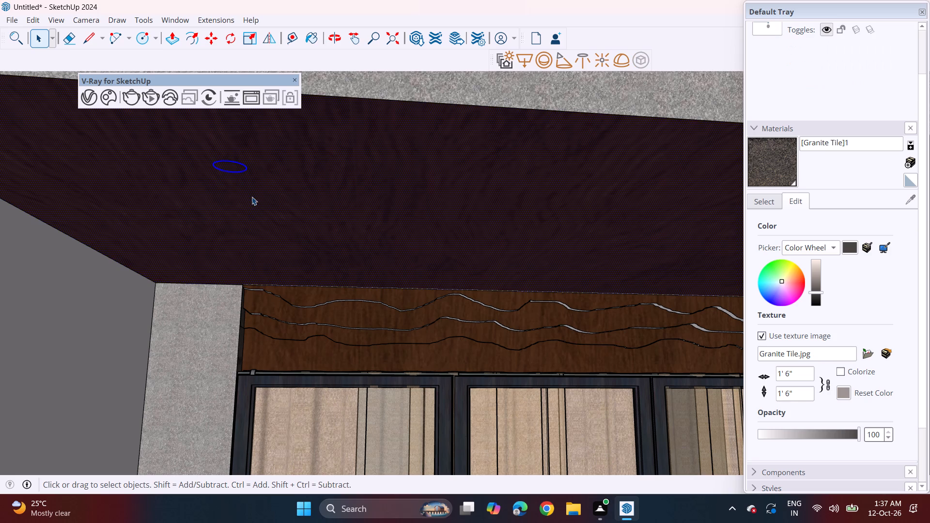
pyautogui.doubleClick(234, 167)
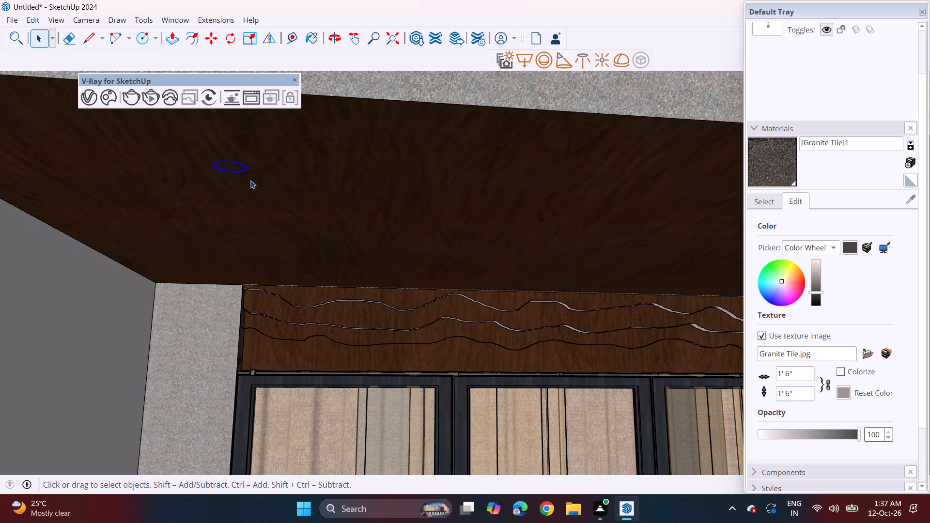
pyautogui.press('m')
pyautogui.click(236, 172)
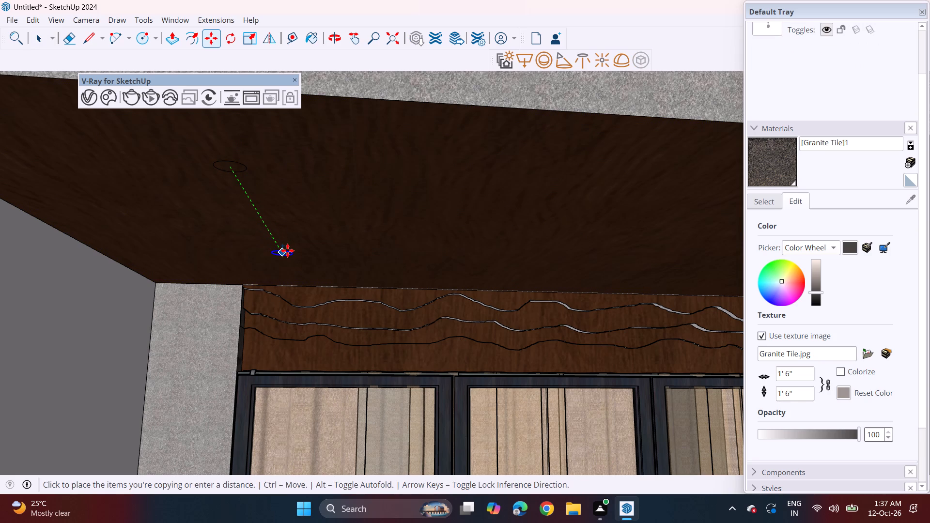
pyautogui.click(287, 250)
pyautogui.press('space')
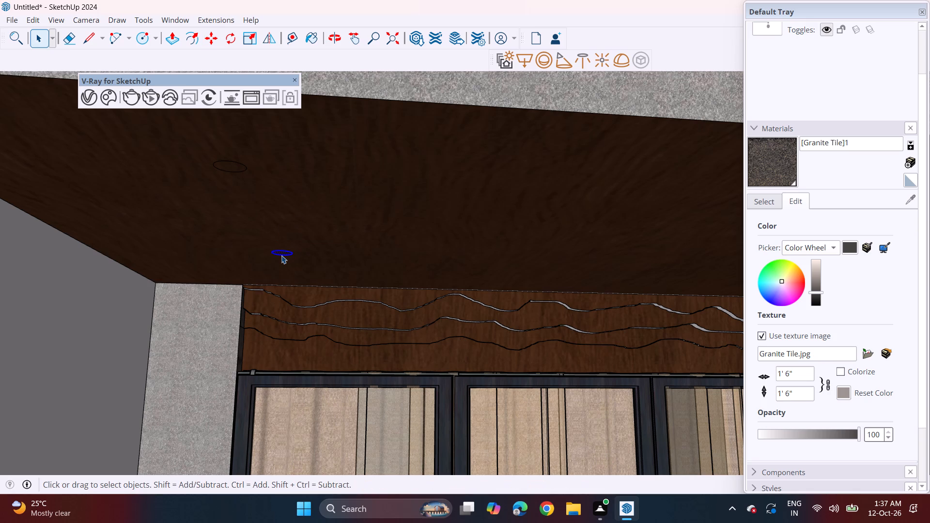
# Copy the rear ceiling circle across to the middle of the ceiling, and copy that one forward to complete a second front-and-rear pair.
pyautogui.press('m')
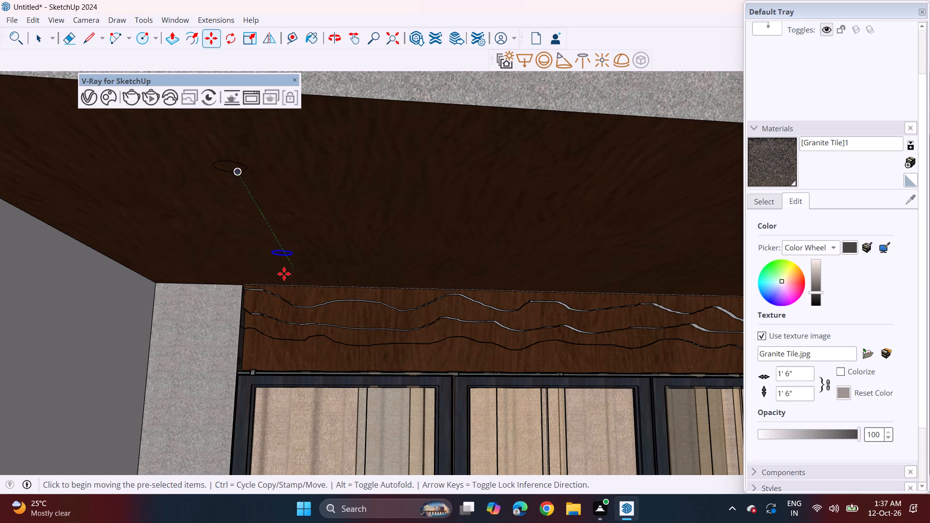
pyautogui.click(310, 289)
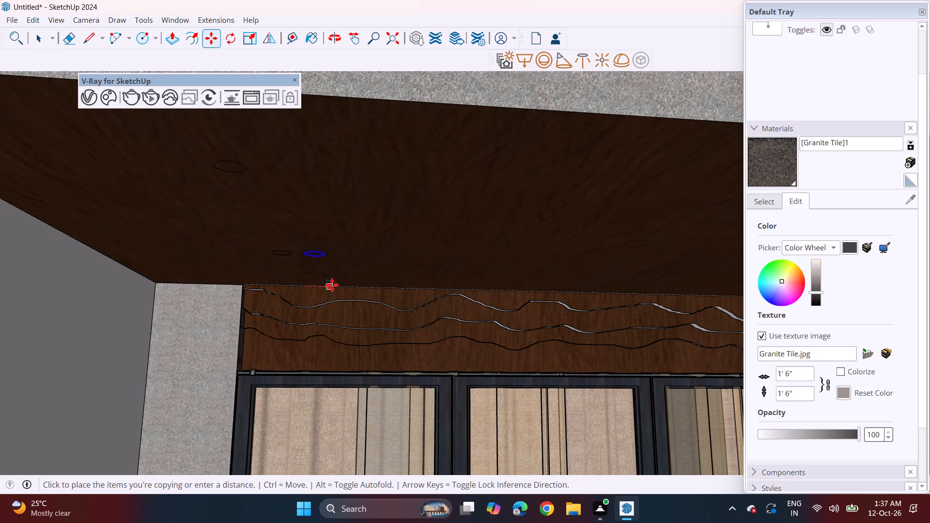
pyautogui.click(508, 291)
pyautogui.click(508, 291)
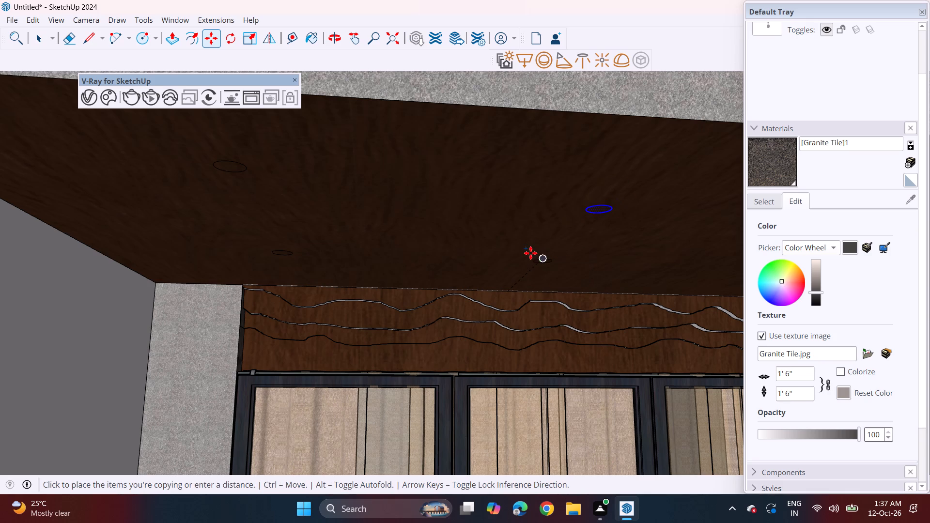
pyautogui.click(557, 258)
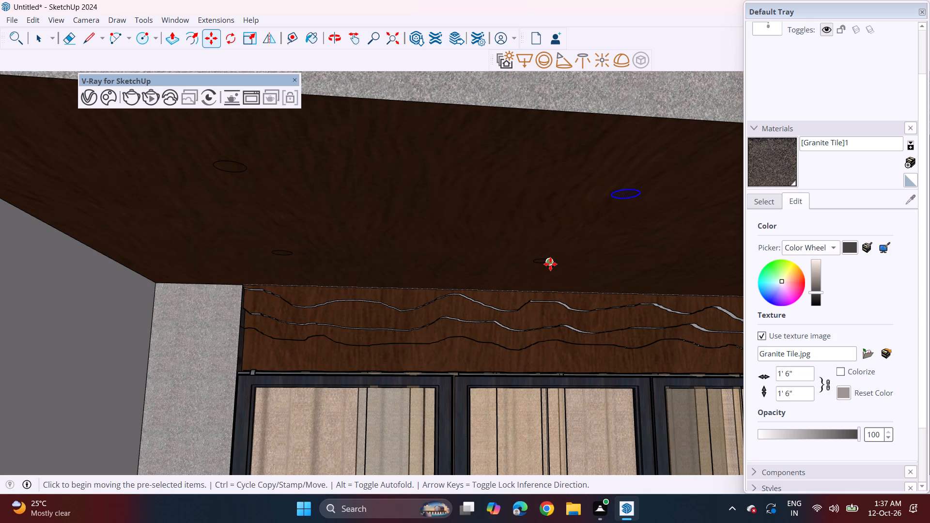
pyautogui.scroll(-4, 527, 252)
pyautogui.keyDown('shift'); pyautogui.moveTo(532, 262); pyautogui.dragTo(396, 239, button='middle'); pyautogui.keyUp('shift')
pyautogui.press('space')
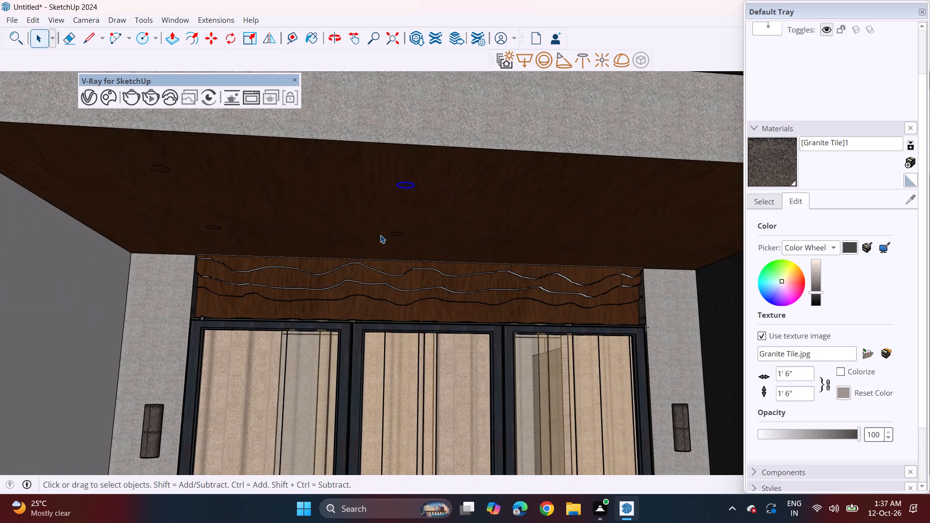
# Push the four ceiling circles slightly up into the middle-storey balcony's ceiling as equal-depth downlight recesses.
pyautogui.write('p')
pyautogui.scroll(3, 412, 193)
pyautogui.press('Escape')
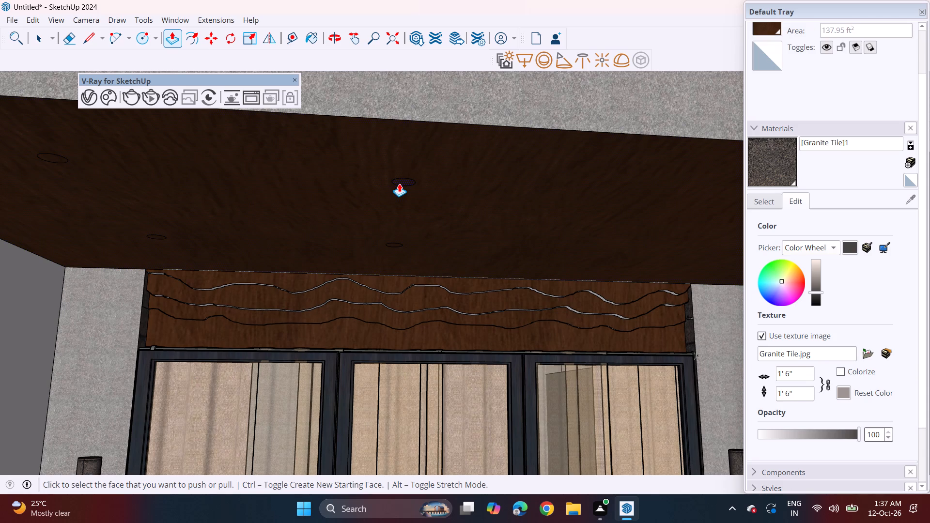
pyautogui.click(399, 182)
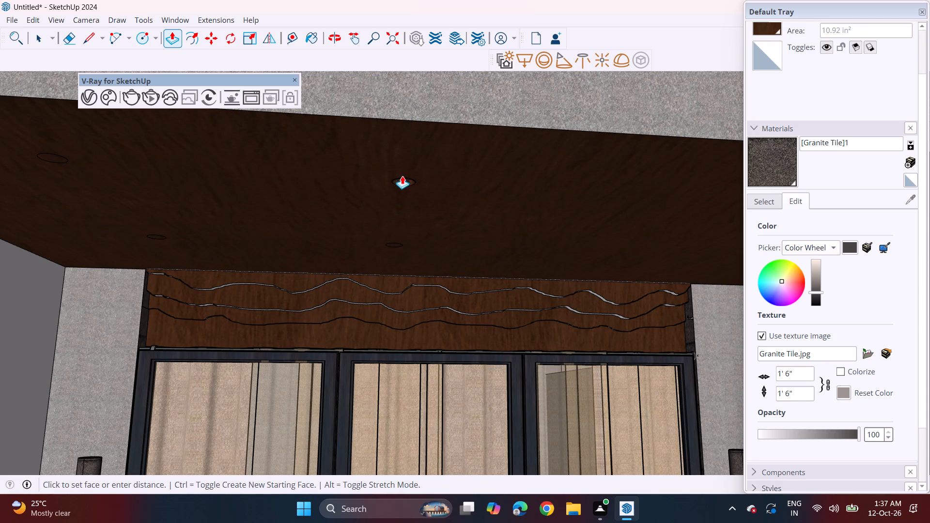
pyautogui.click(402, 176)
pyautogui.doubleClick(394, 245)
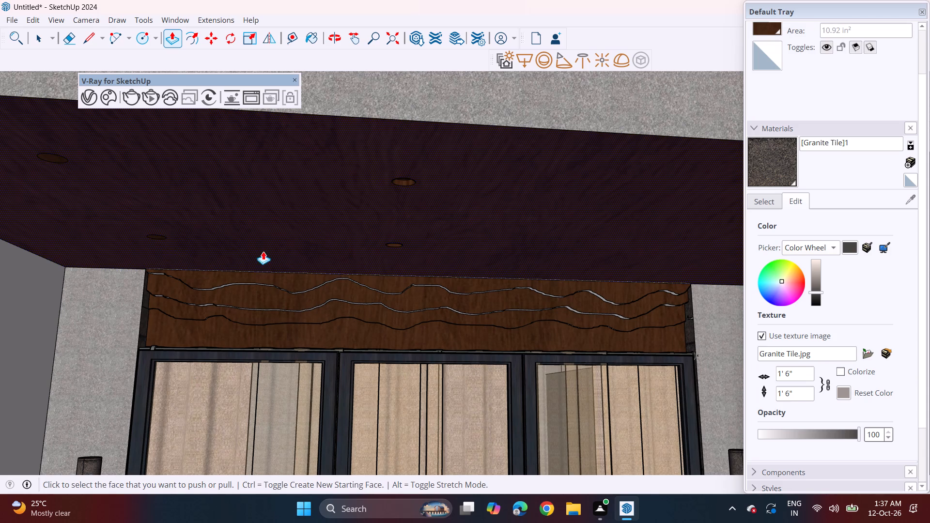
pyautogui.doubleClick(161, 239)
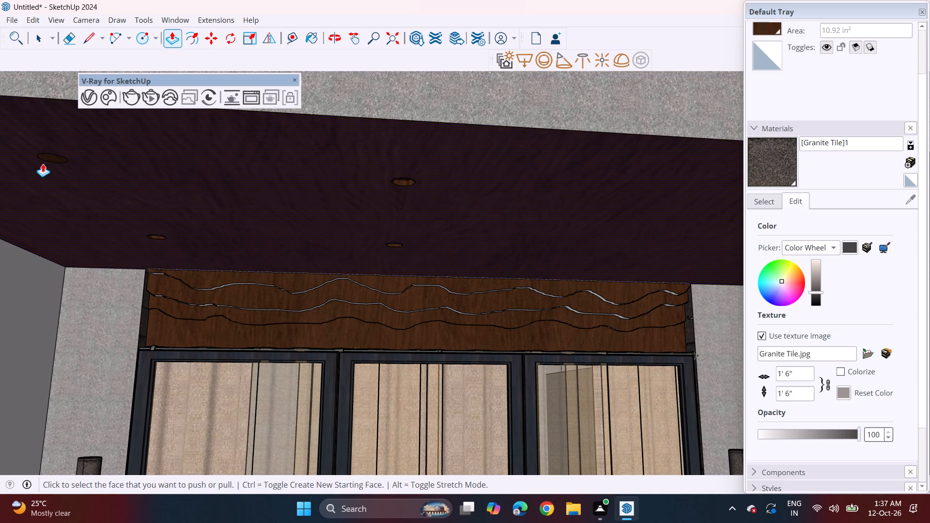
pyautogui.doubleClick(46, 161)
# Draw a third pair of small circles, one rear and one front, on the balcony ceiling toward the dark side wall.
pyautogui.scroll(-5, 354, 194)
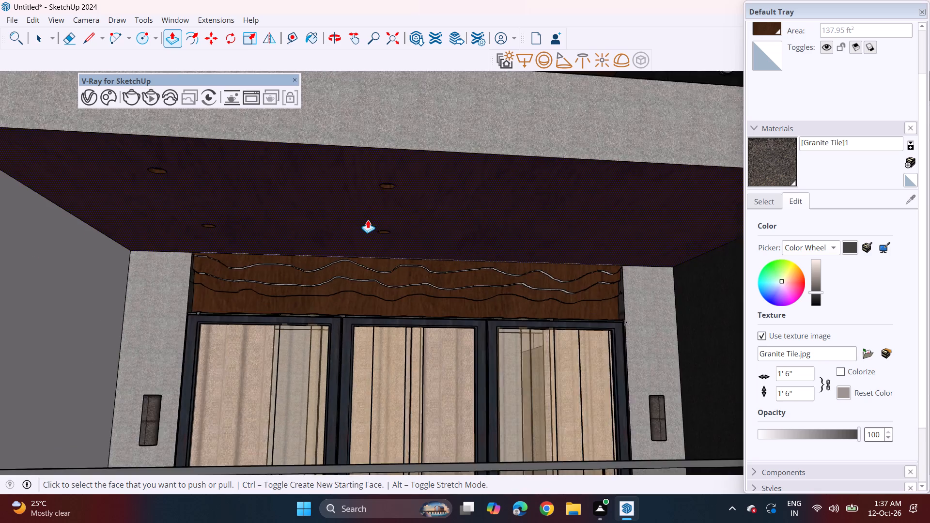
pyautogui.scroll(-4, 368, 220)
pyautogui.keyDown('shift'); pyautogui.moveTo(420, 231); pyautogui.dragTo(285, 251, button='middle'); pyautogui.keyUp('shift')
pyautogui.scroll(3, 282, 246)
pyautogui.press('space')
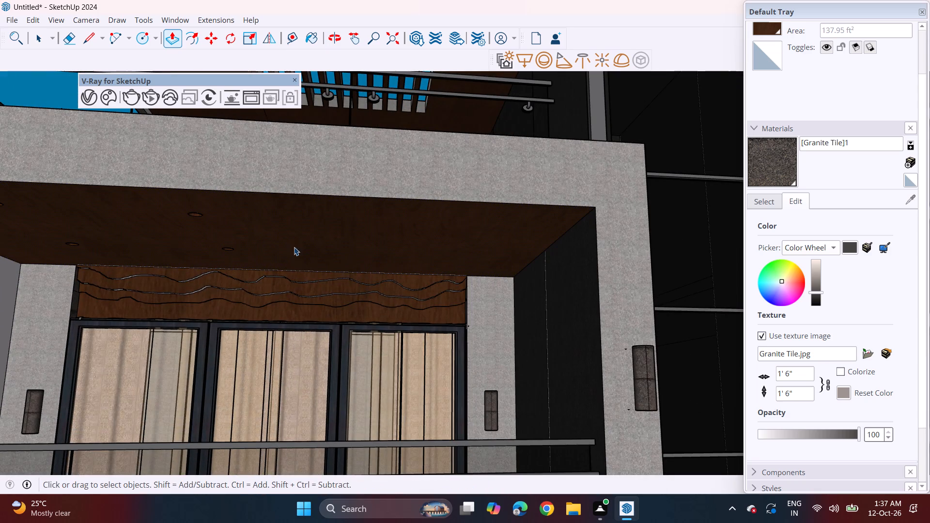
pyautogui.click(142, 31)
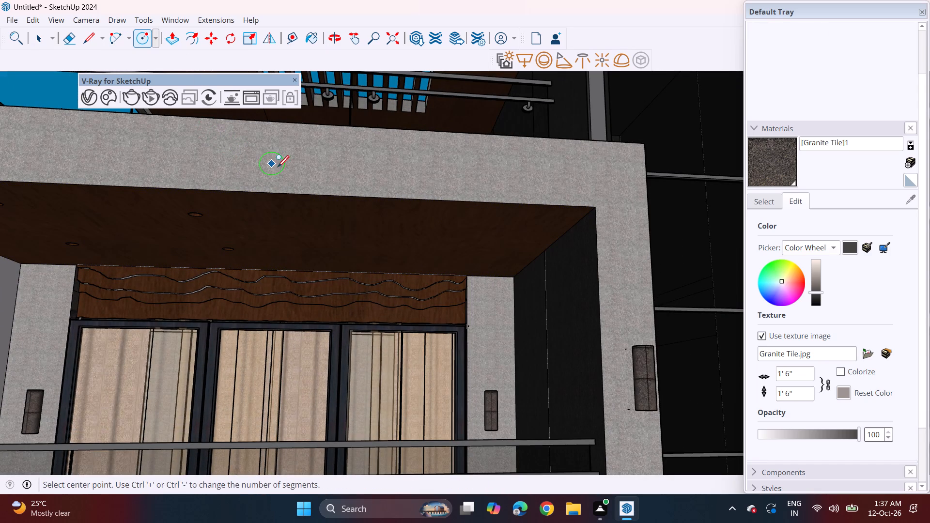
pyautogui.click(345, 255)
pyautogui.click(350, 254)
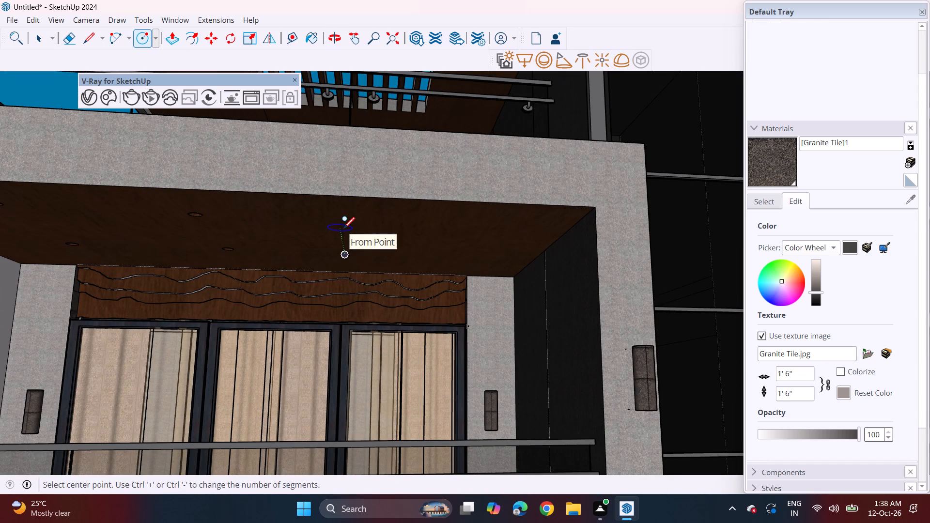
pyautogui.click(343, 221)
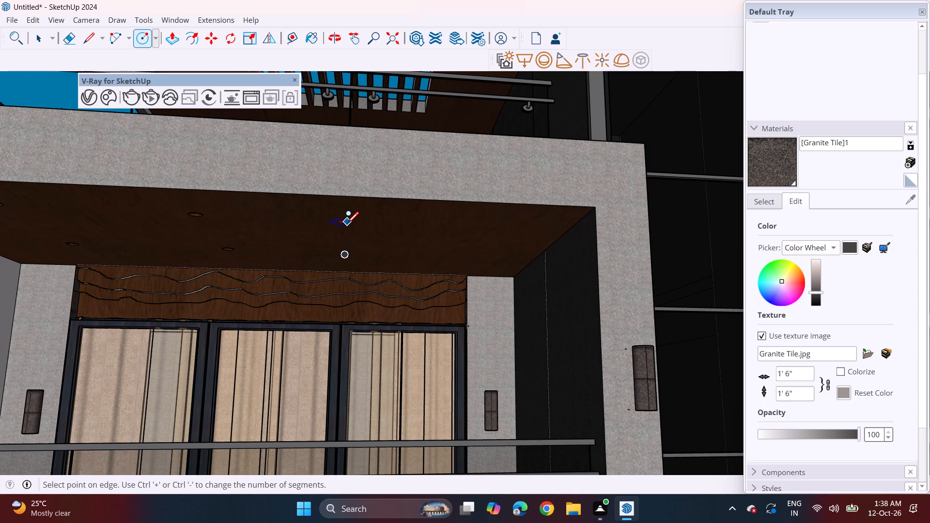
pyautogui.click(347, 222)
# Push the two new circles near the dark side wall up into the balcony ceiling as shallow recesses.
pyautogui.scroll(10, 358, 255)
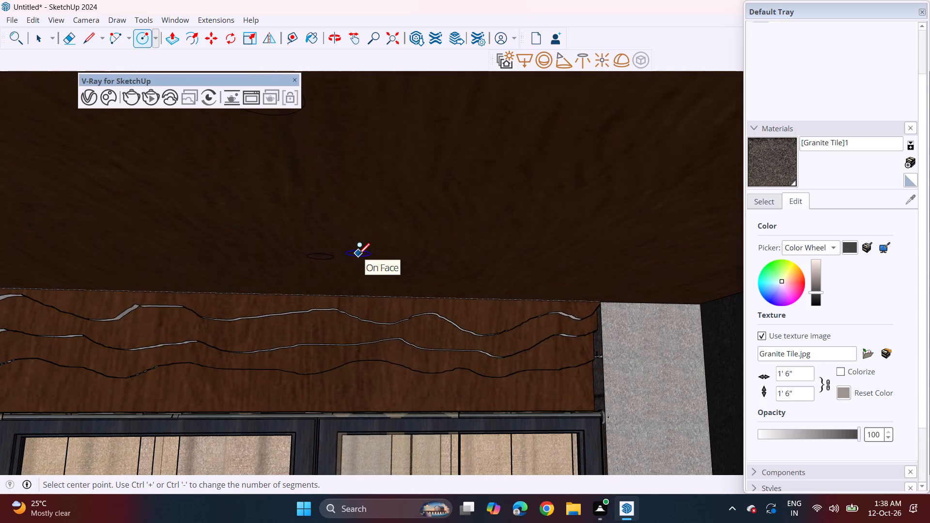
pyautogui.press('space')
pyautogui.press('p')
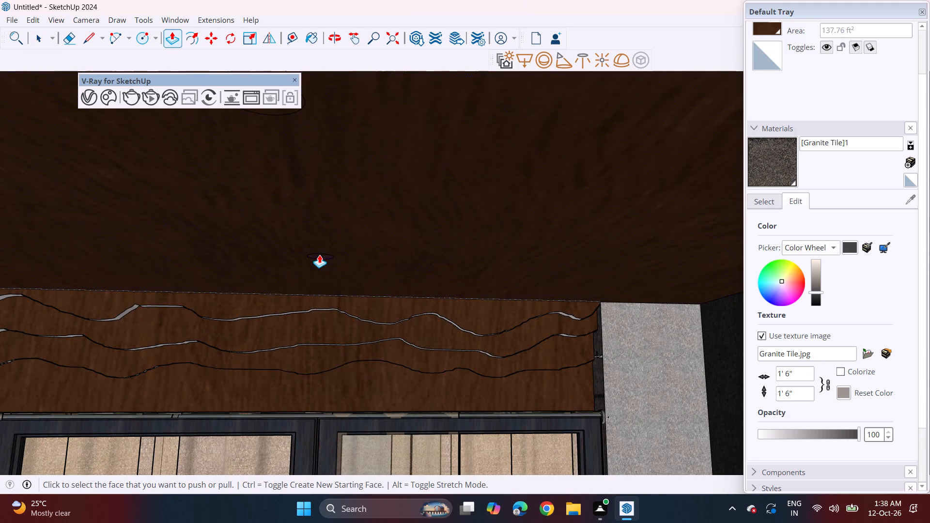
pyautogui.click(319, 255)
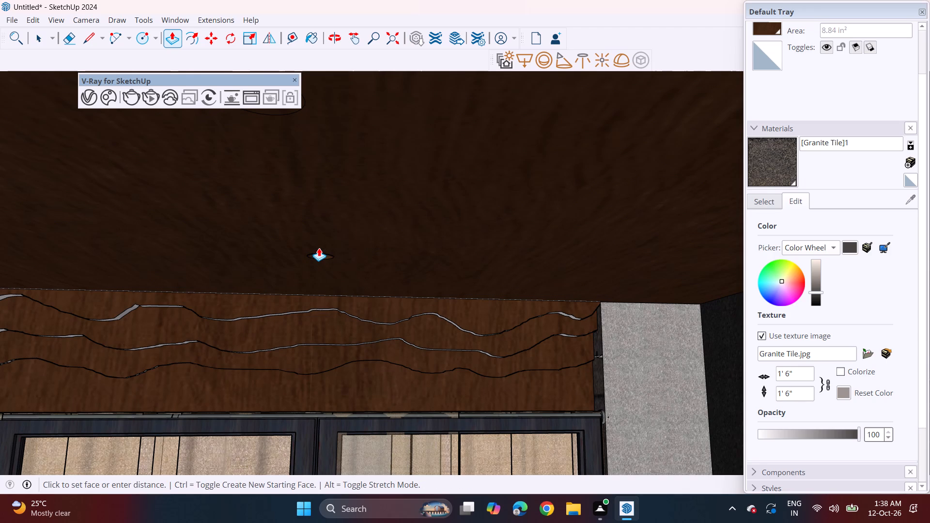
pyautogui.click(319, 247)
pyautogui.scroll(-5, 309, 220)
pyautogui.doubleClick(288, 159)
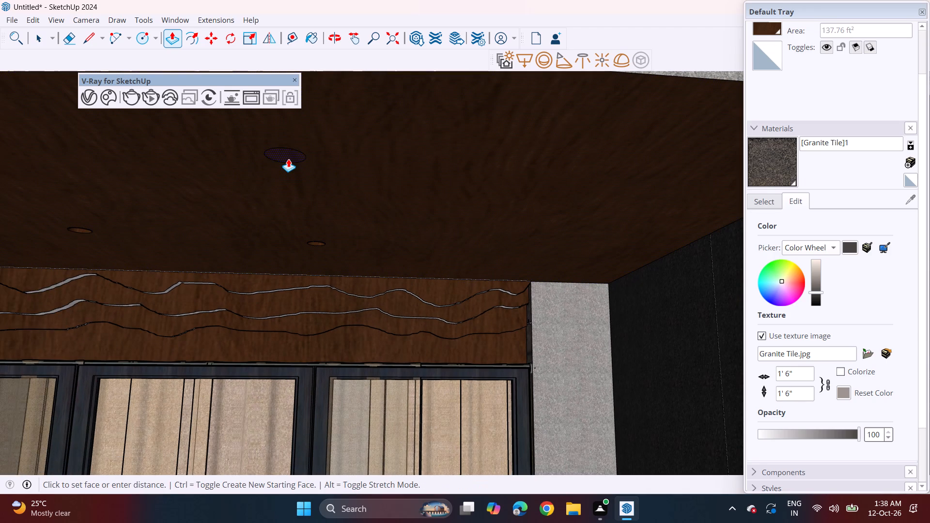
pyautogui.click(288, 158)
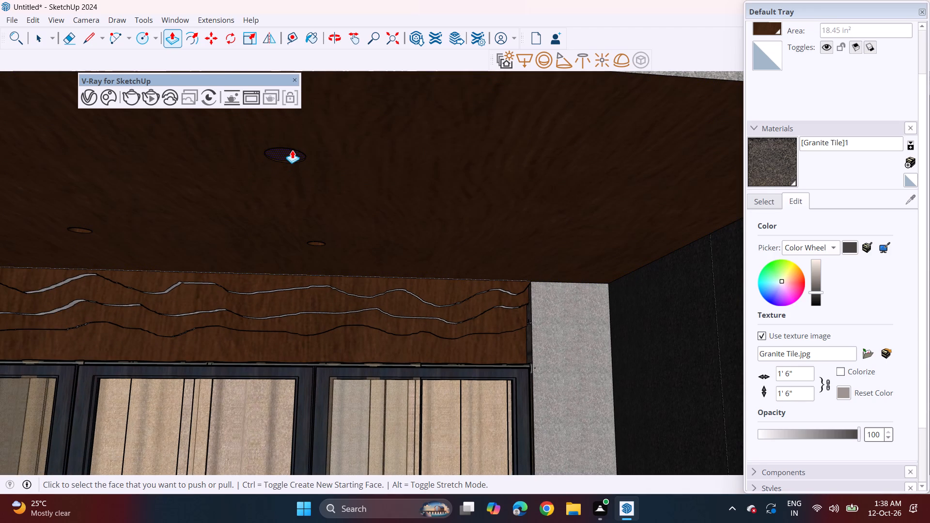
pyautogui.click(289, 156)
pyautogui.click(292, 149)
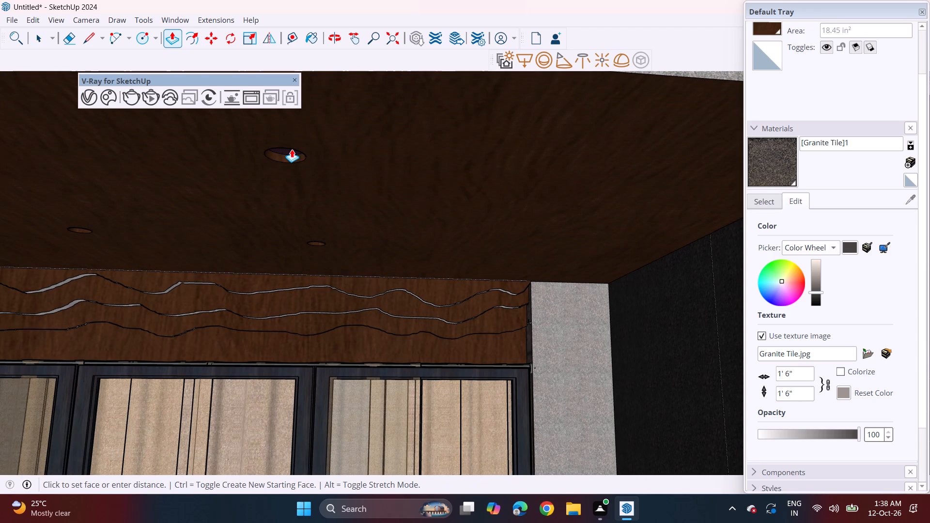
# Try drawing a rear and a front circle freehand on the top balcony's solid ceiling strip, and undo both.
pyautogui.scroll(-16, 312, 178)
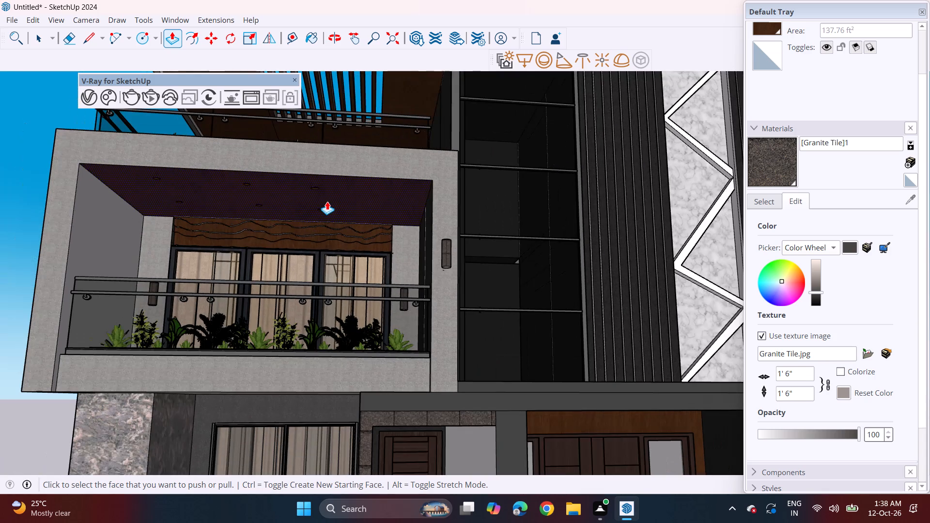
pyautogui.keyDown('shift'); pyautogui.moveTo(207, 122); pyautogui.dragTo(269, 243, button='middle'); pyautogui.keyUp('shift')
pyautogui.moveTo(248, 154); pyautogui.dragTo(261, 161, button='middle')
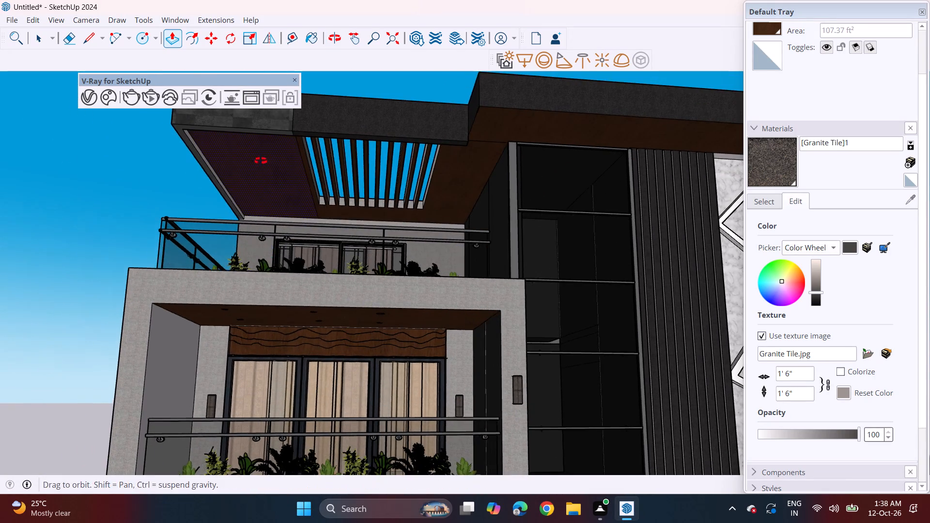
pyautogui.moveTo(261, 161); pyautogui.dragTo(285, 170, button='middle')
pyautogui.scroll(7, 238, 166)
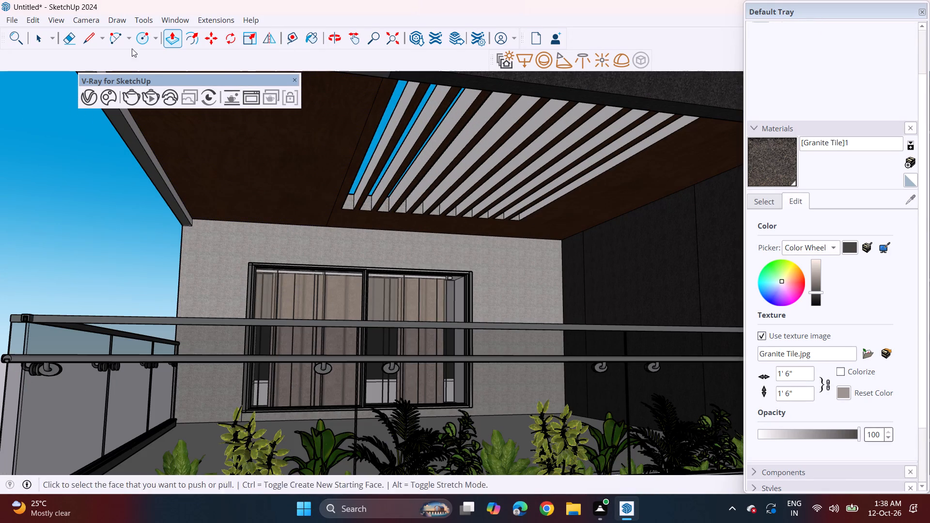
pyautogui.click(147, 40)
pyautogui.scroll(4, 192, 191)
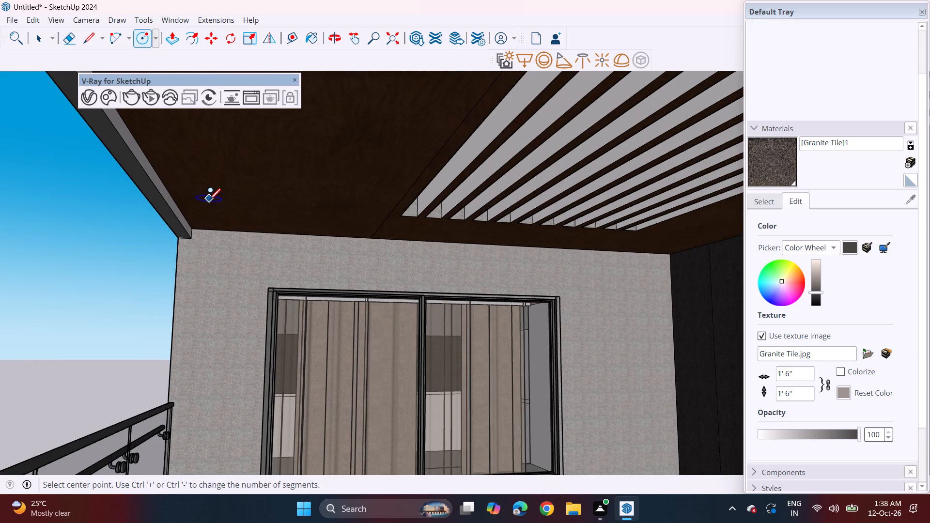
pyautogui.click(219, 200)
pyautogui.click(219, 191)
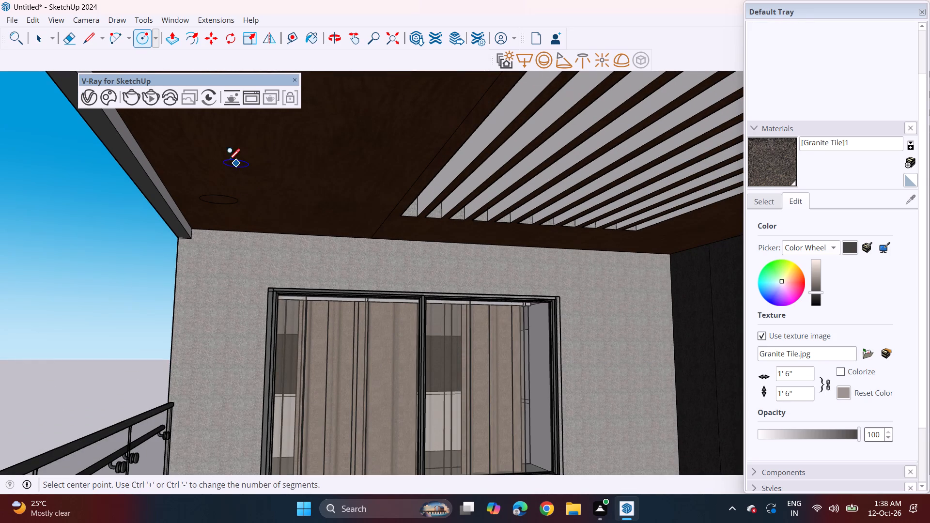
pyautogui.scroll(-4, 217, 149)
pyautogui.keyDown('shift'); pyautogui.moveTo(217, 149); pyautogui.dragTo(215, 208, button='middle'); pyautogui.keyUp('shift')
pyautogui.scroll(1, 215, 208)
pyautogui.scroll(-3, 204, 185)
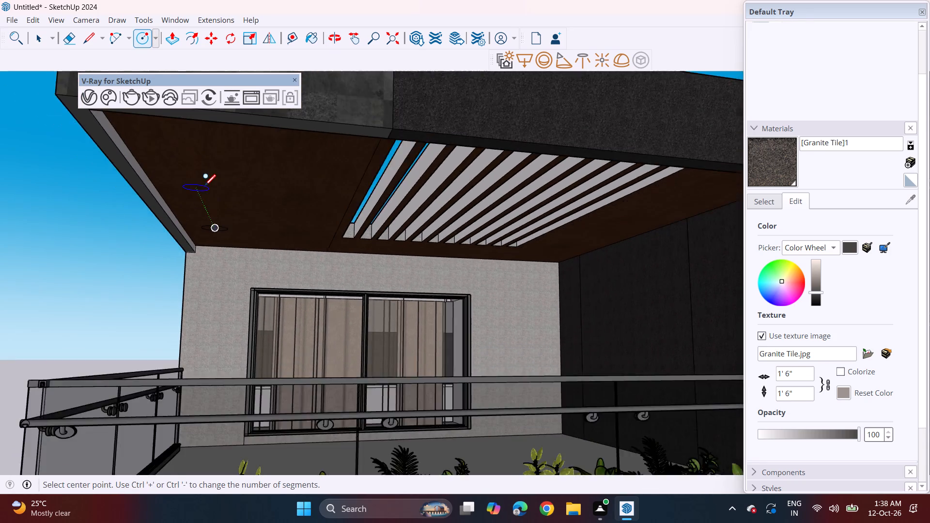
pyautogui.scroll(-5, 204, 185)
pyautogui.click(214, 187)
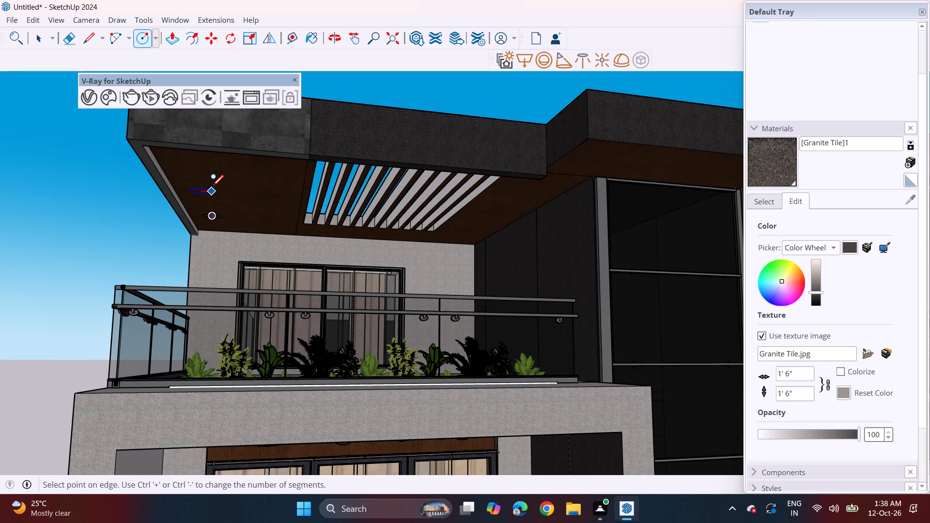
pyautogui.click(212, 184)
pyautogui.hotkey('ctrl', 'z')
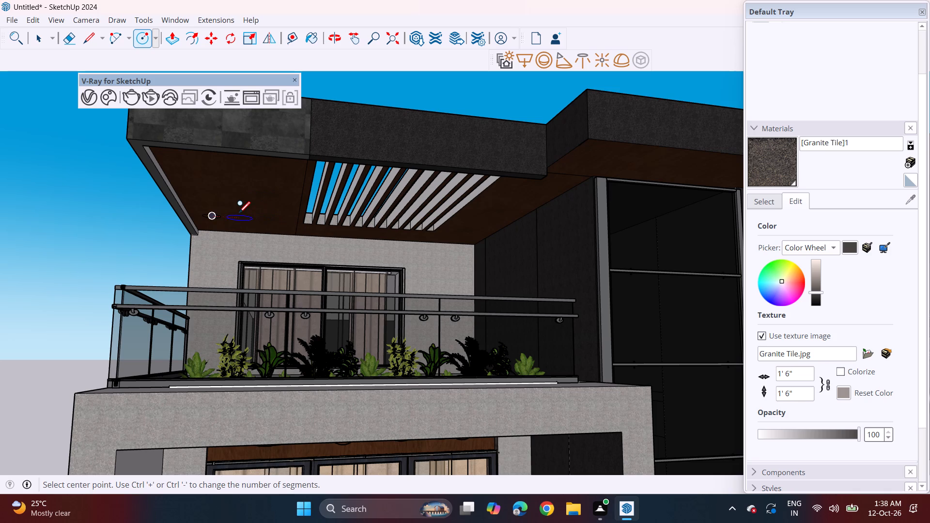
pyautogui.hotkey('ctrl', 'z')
# Draw a 6" radius circle on the top balcony ceiling, near the rear wall and the outer side edge.
pyautogui.scroll(9, 229, 211)
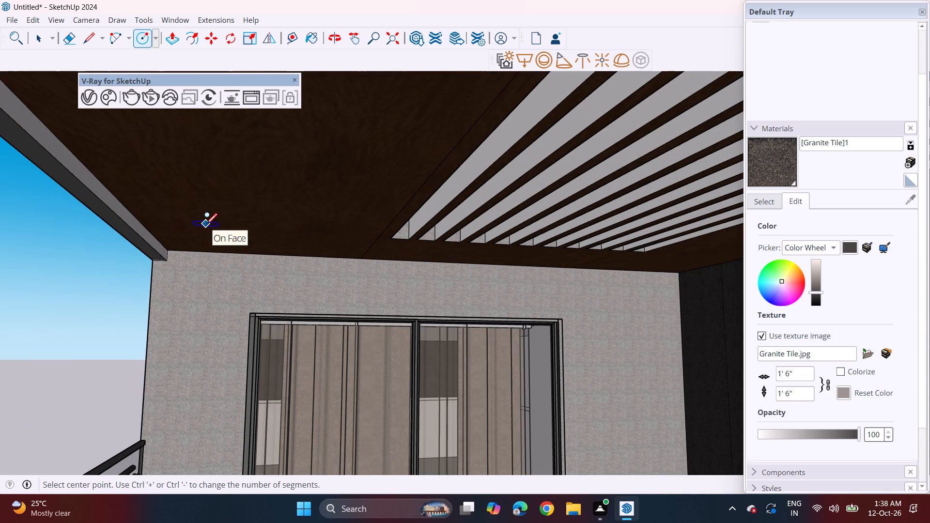
pyautogui.click(198, 223)
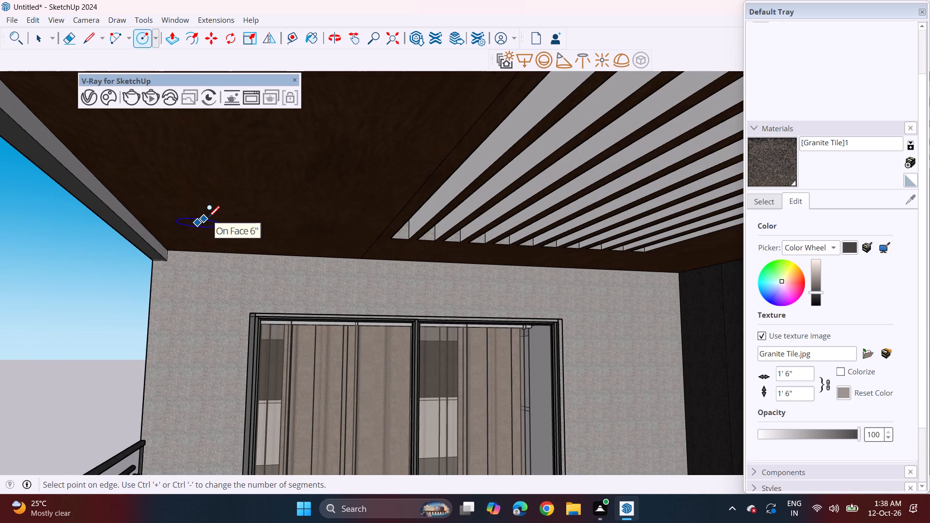
pyautogui.press('6')
pyautogui.press('Return')
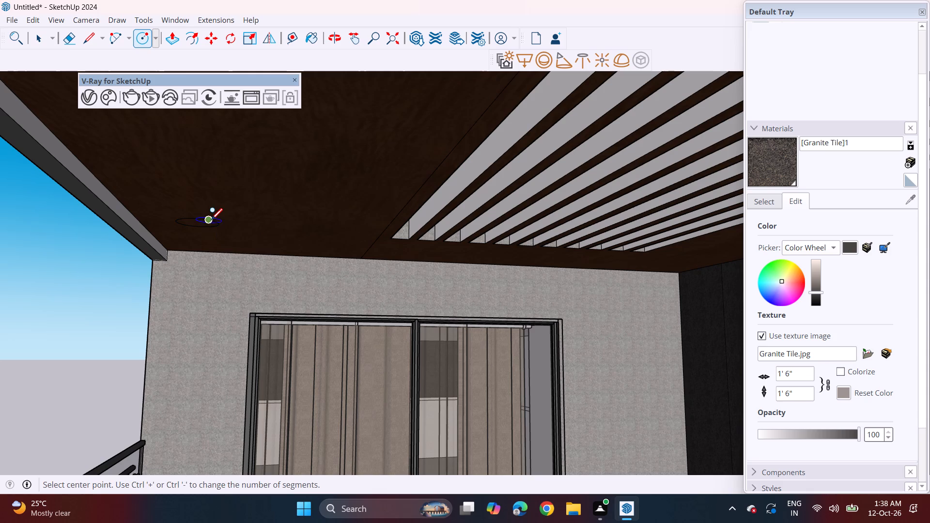
# Copy the circle sideways along the rear wall toward the slatted opening to form a rear pair.
pyautogui.press('space')
pyautogui.click(211, 223)
pyautogui.press('m')
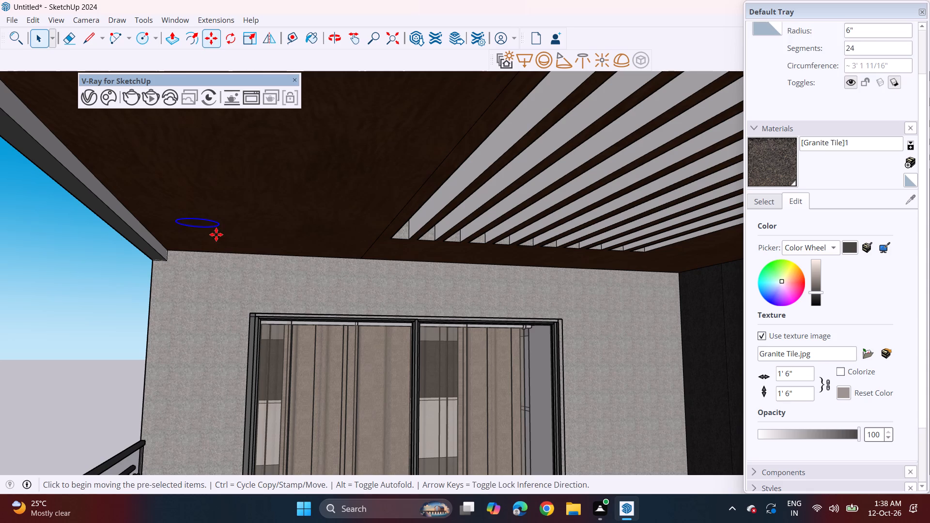
pyautogui.click(201, 250)
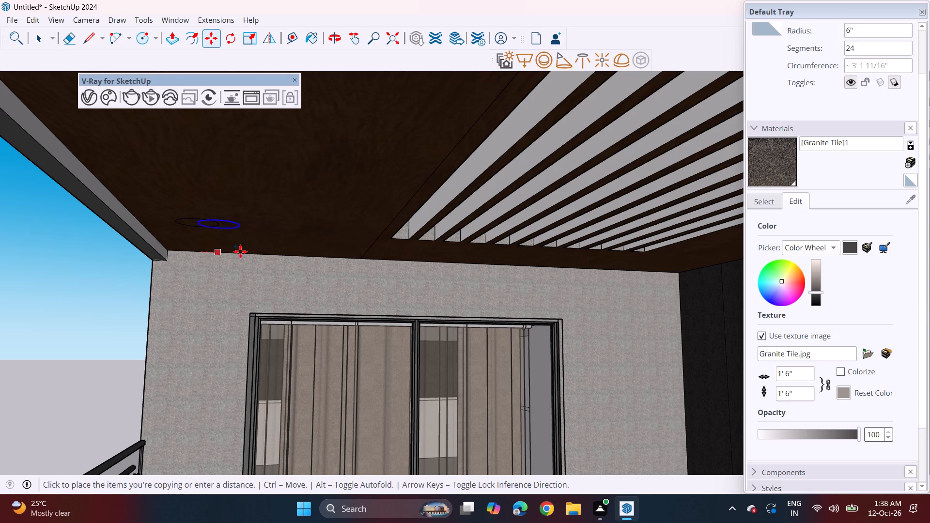
pyautogui.click(309, 258)
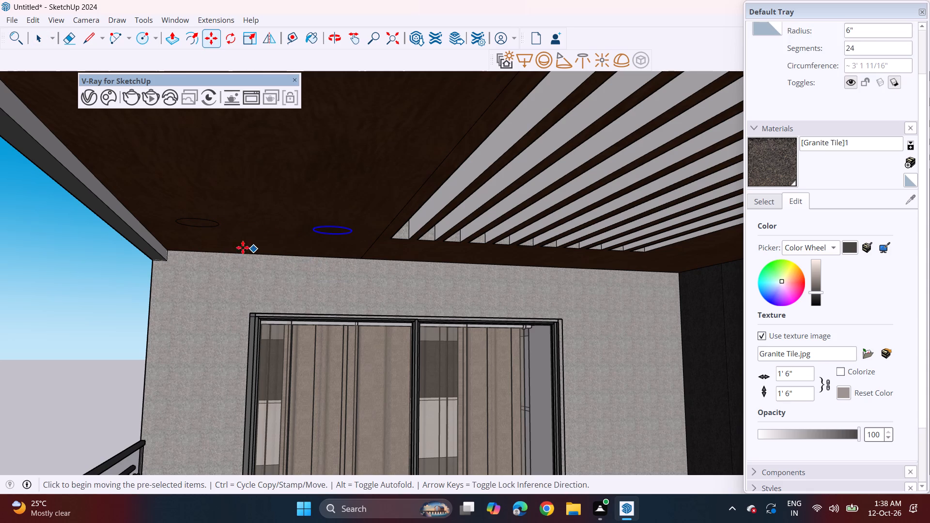
# Copy the rear pair of circles forward along the ceiling's side edge to make a second row.
pyautogui.press('space')
pyautogui.click(201, 225)
pyautogui.doubleClick(201, 223)
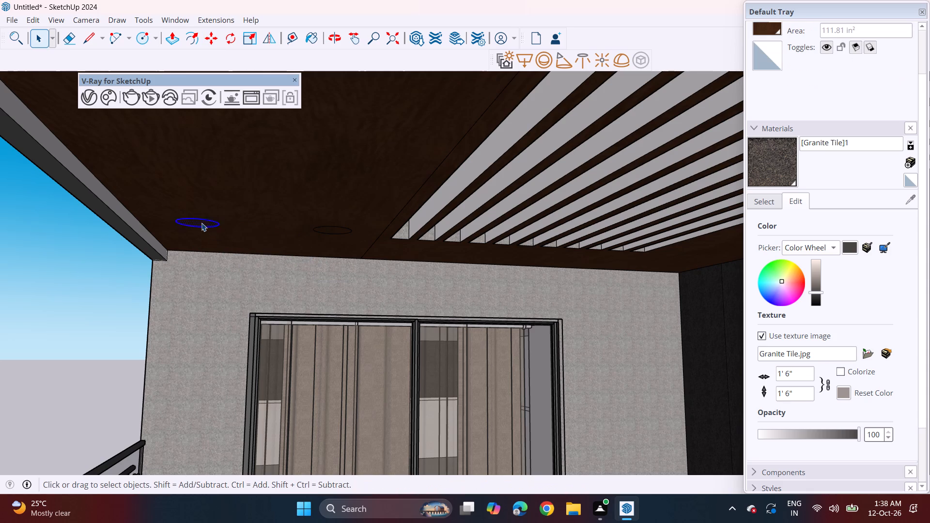
pyautogui.keyDown('ctrl'); pyautogui.doubleClick(336, 232); pyautogui.keyUp('ctrl')
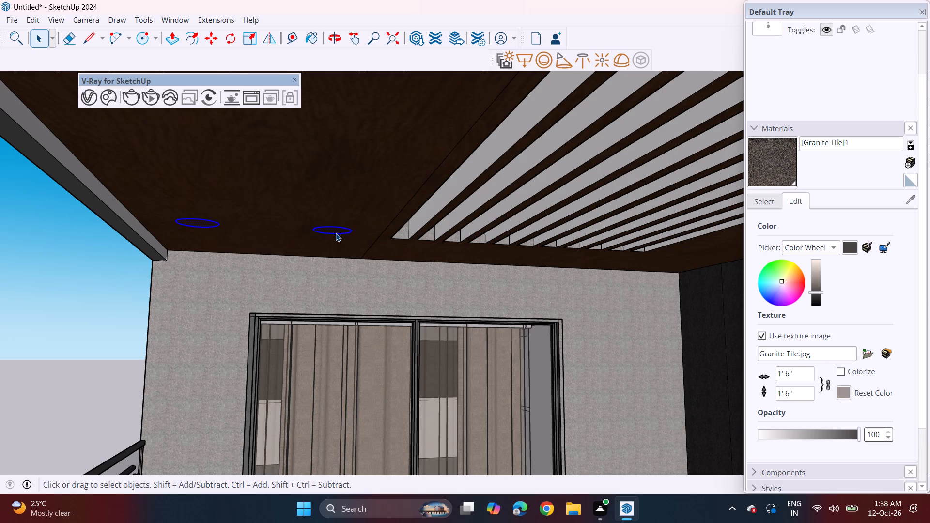
pyautogui.press('m')
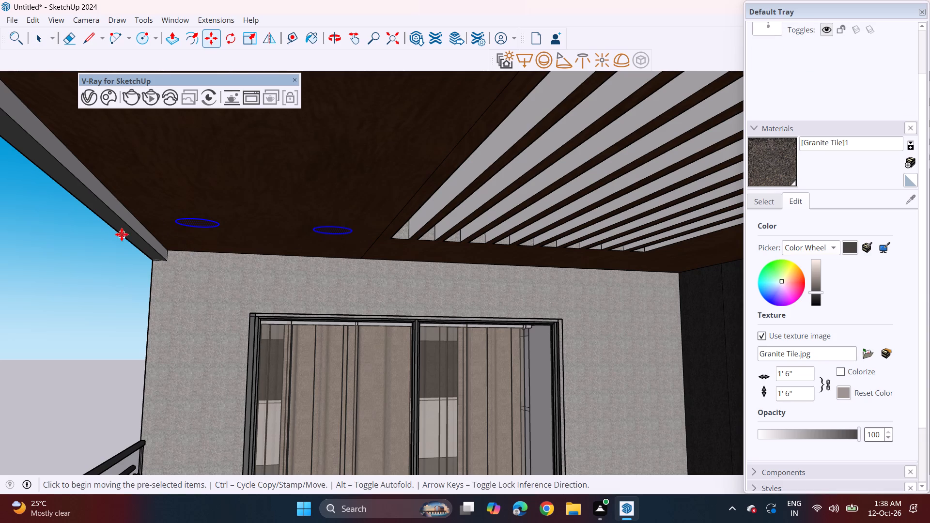
pyautogui.click(139, 219)
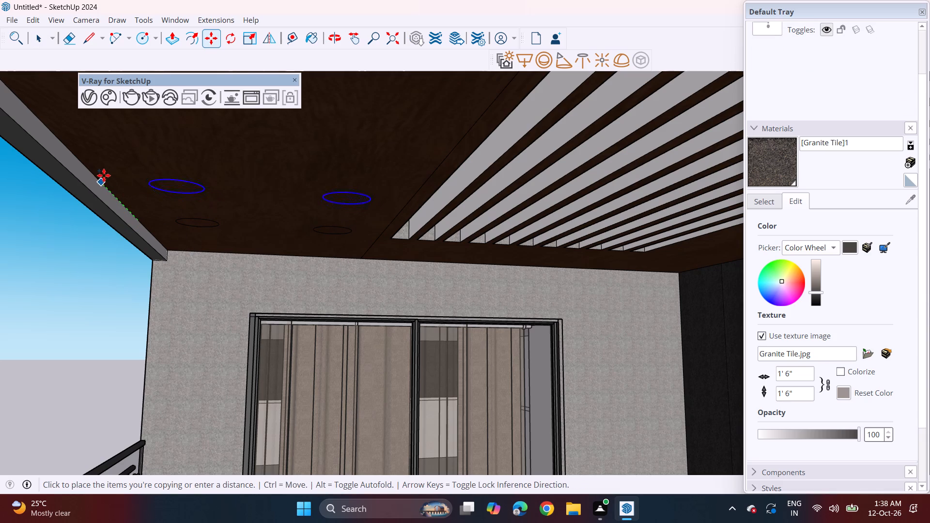
pyautogui.click(82, 158)
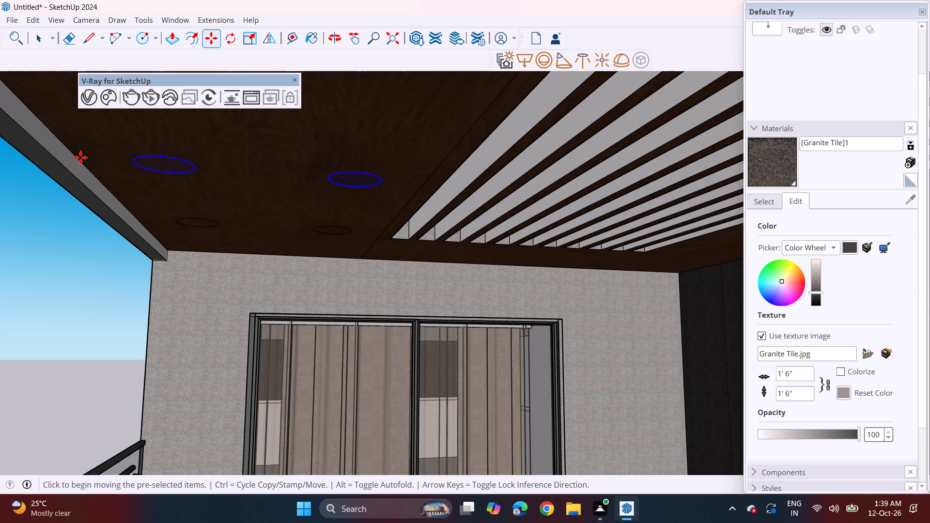
pyautogui.click(80, 155)
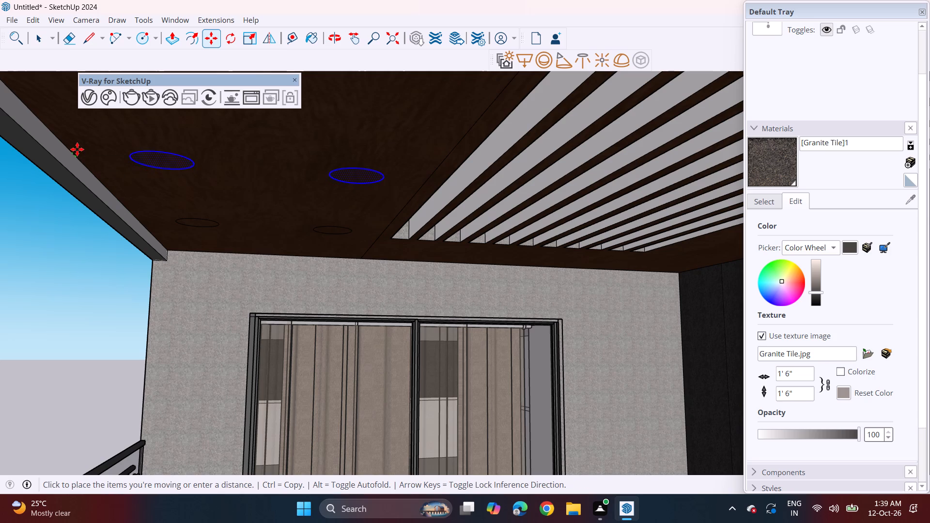
pyautogui.press('Escape')
# Copy the pair of circles forward twice more, spacing the third and fourth rows out to the ceiling's front edge.
pyautogui.click(84, 166)
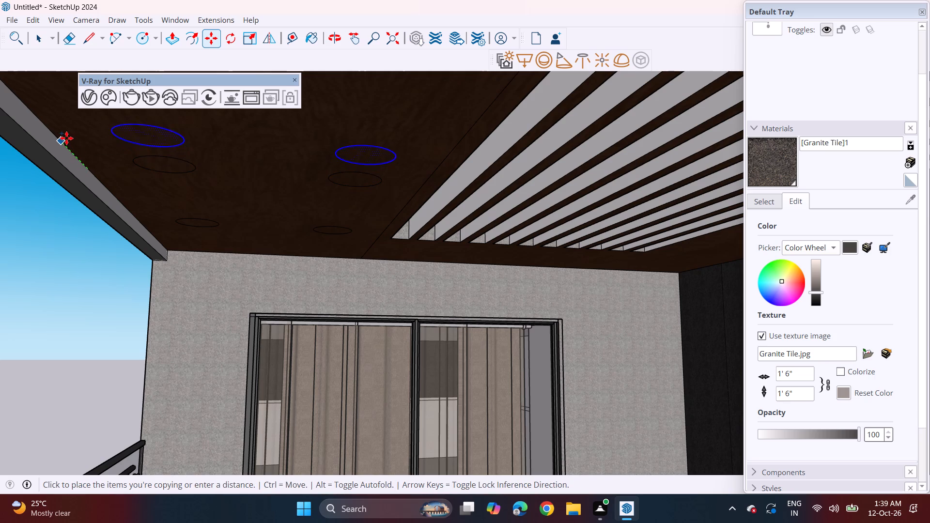
pyautogui.scroll(-4, 66, 137)
pyautogui.keyDown('shift'); pyautogui.moveTo(66, 136); pyautogui.dragTo(111, 225, button='middle'); pyautogui.keyUp('shift')
pyautogui.click(69, 194)
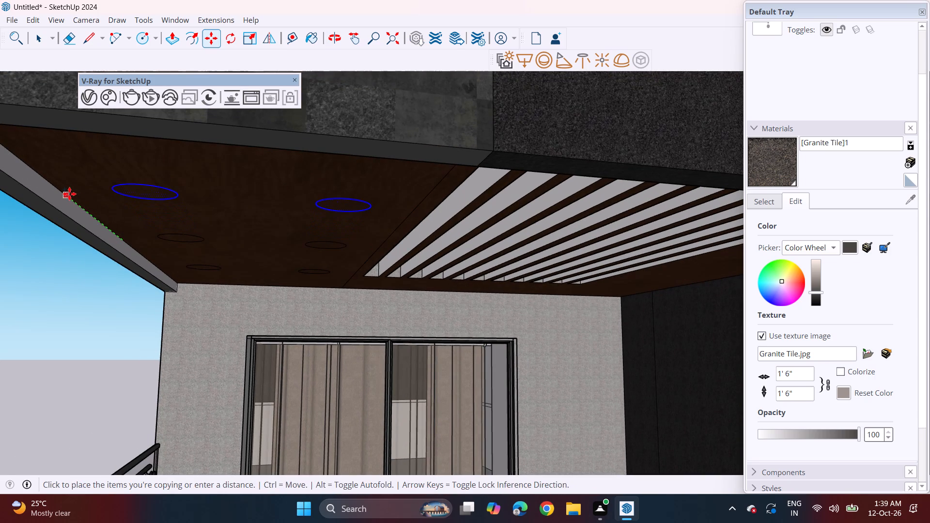
pyautogui.click(65, 194)
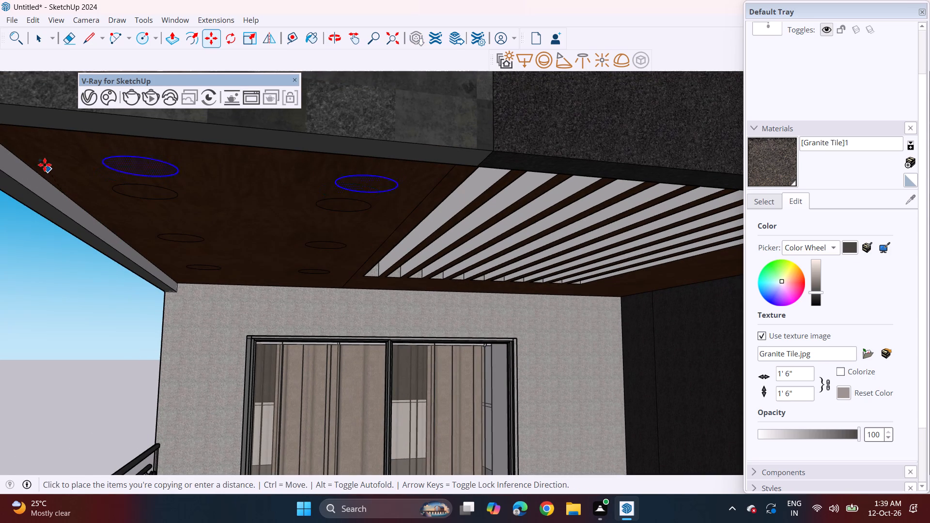
pyautogui.click(1, 149)
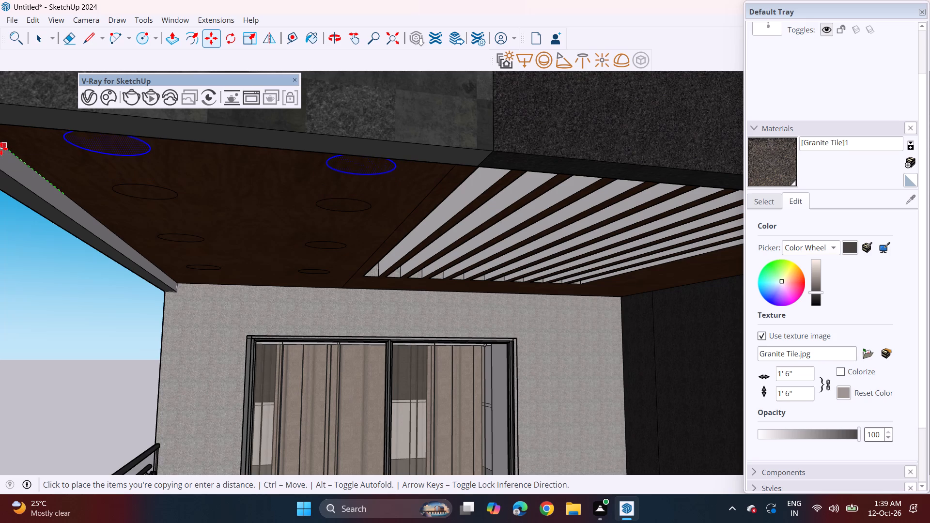
# Push the front circle nearest the slatted opening slightly up into the ceiling as a shallow downlight recess.
pyautogui.moveTo(208, 163); pyautogui.dragTo(128, 93, button='middle')
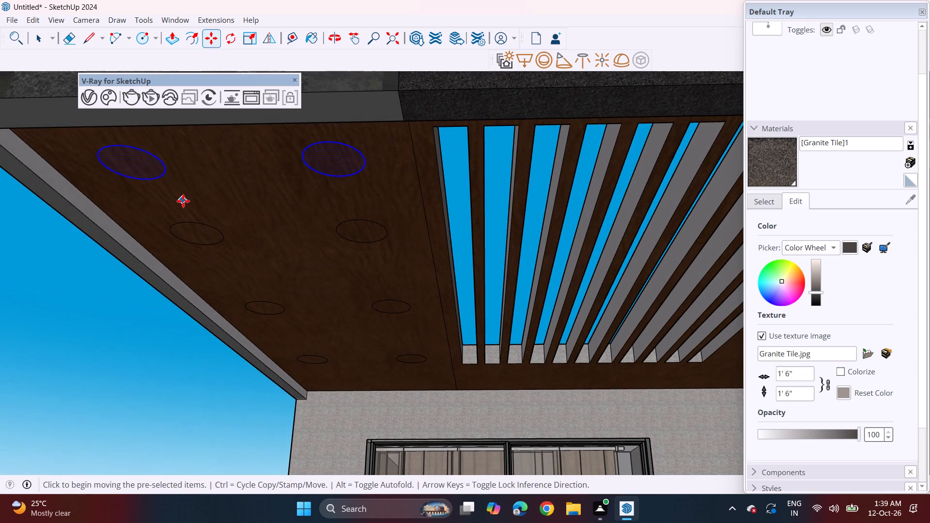
pyautogui.press('space')
pyautogui.press('p')
pyautogui.click(334, 154)
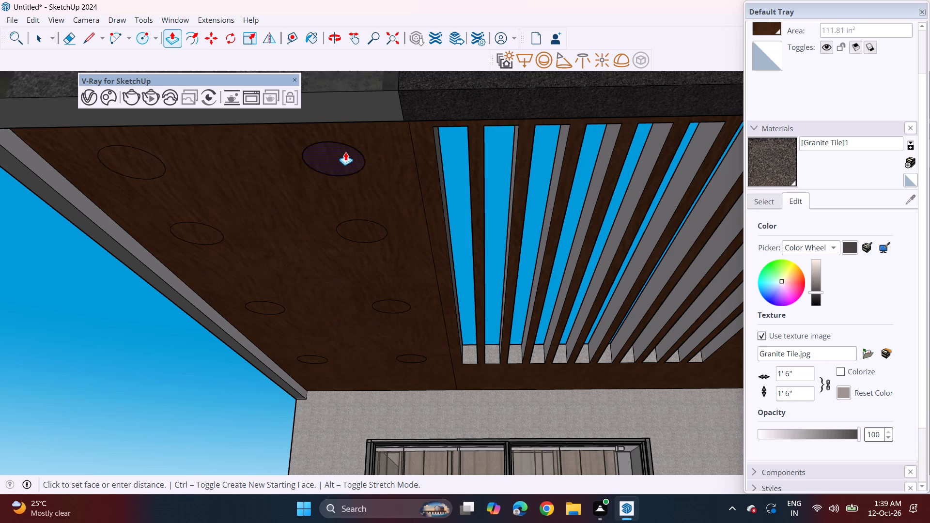
pyautogui.scroll(2, 349, 181)
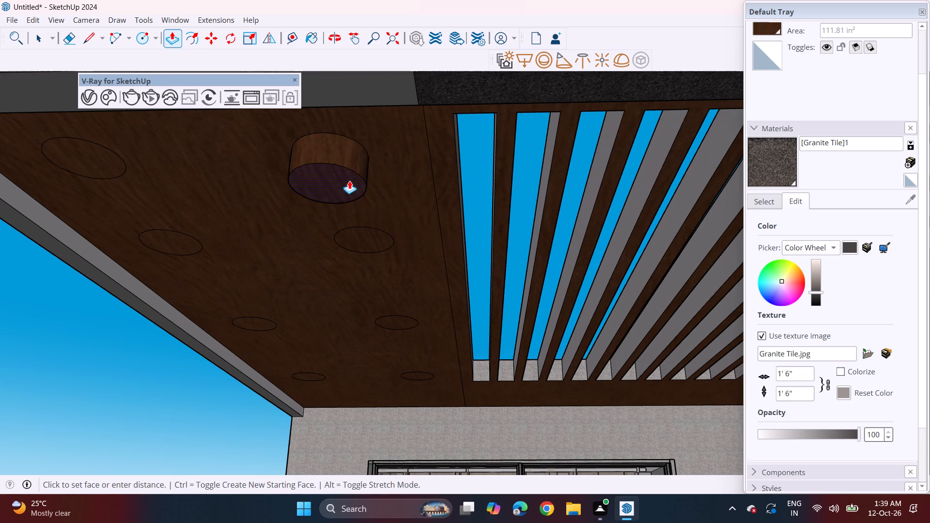
pyautogui.press('Escape')
pyautogui.click(332, 162)
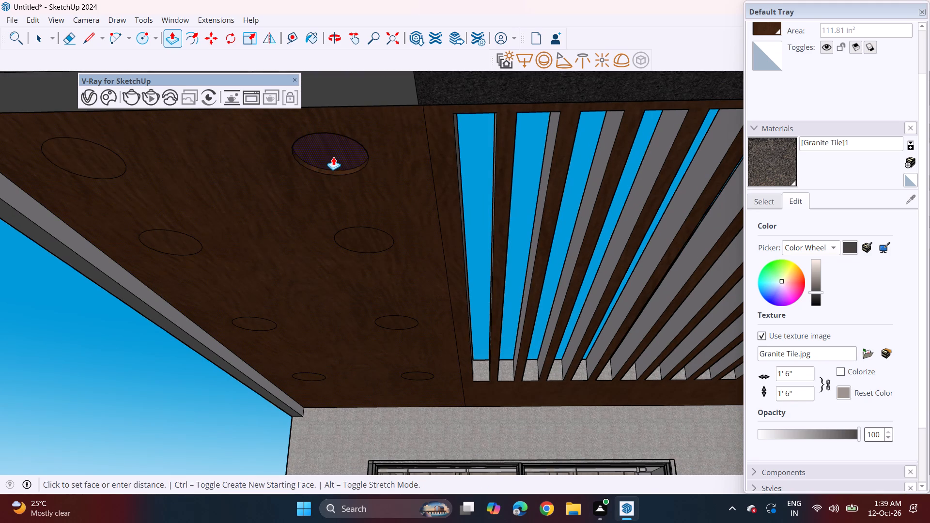
pyautogui.click(333, 155)
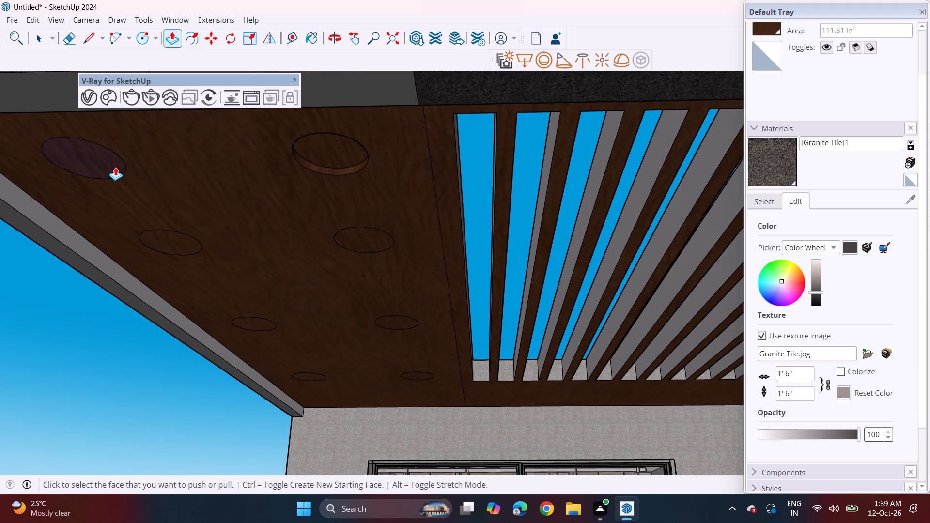
# Push the other seven circles up into the top balcony ceiling to the same recess depth.
pyautogui.doubleClick(115, 167)
pyautogui.doubleClick(170, 238)
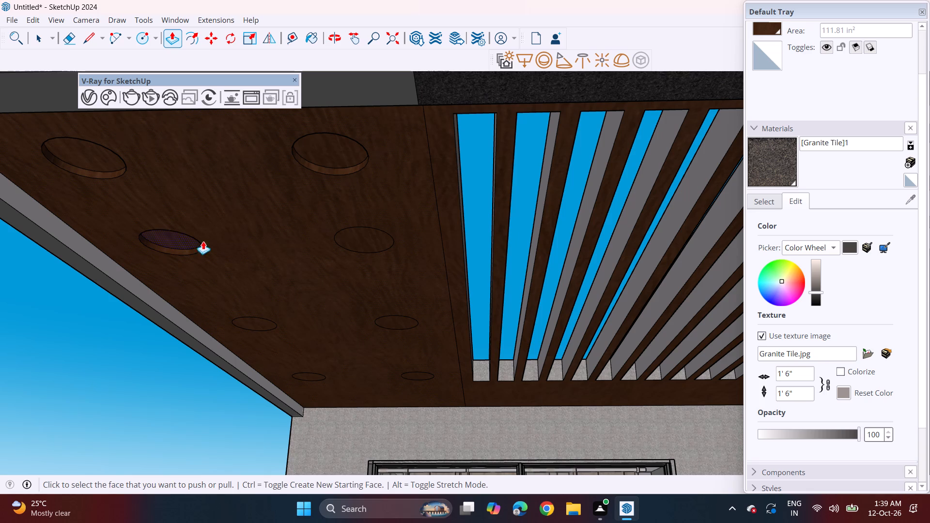
pyautogui.doubleClick(348, 236)
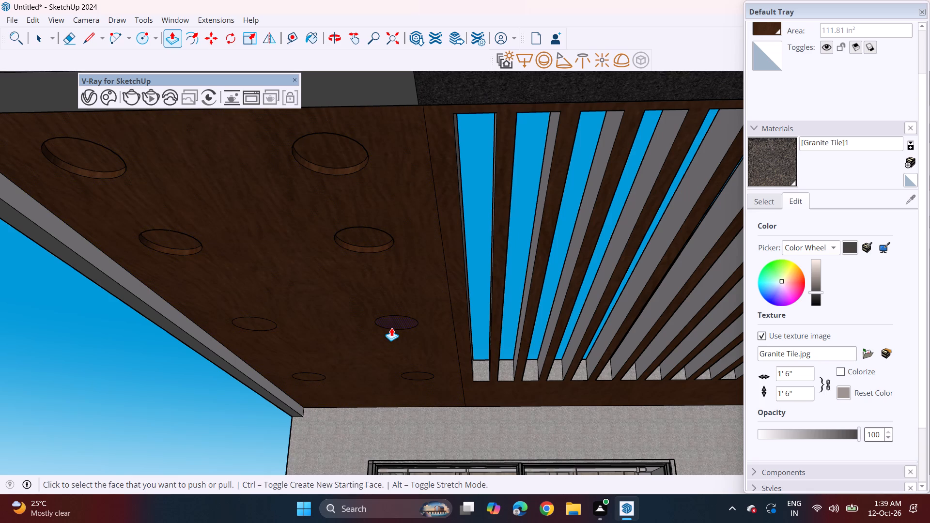
pyautogui.tripleClick(391, 328)
pyautogui.doubleClick(260, 326)
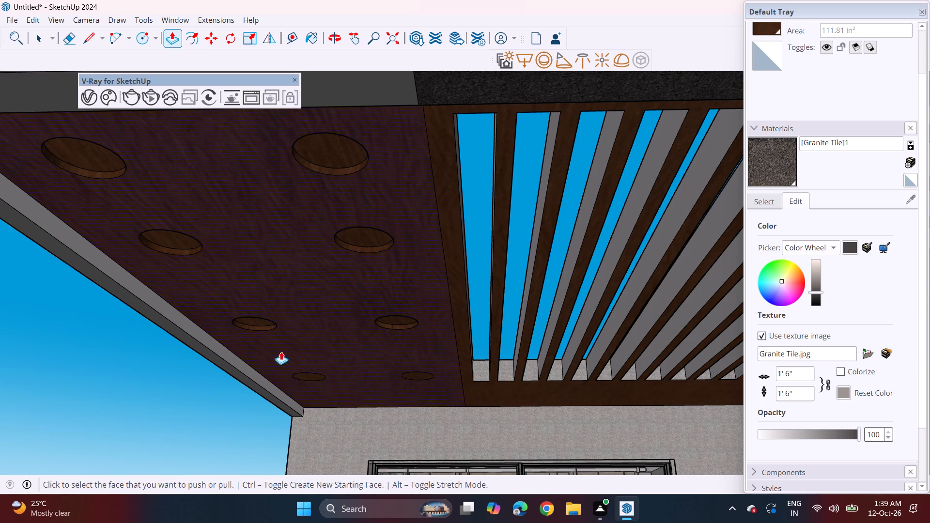
pyautogui.doubleClick(306, 376)
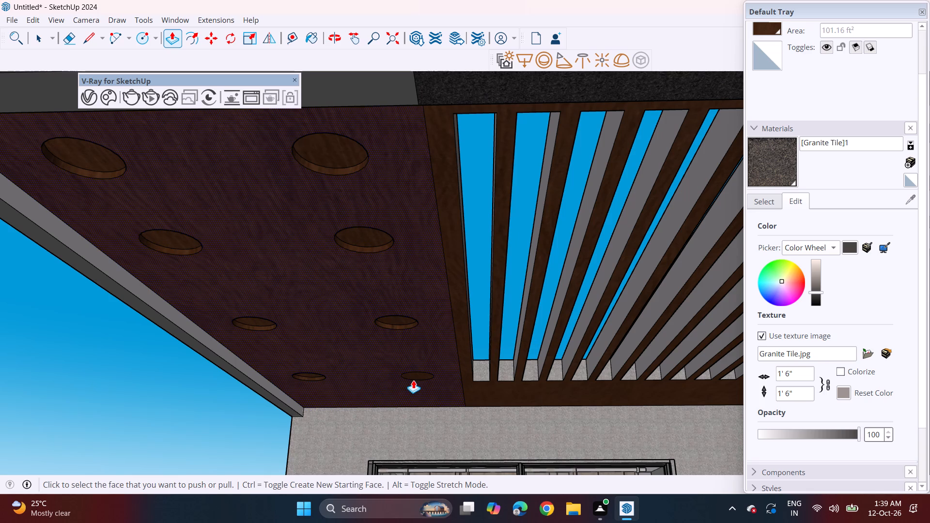
pyautogui.doubleClick(413, 380)
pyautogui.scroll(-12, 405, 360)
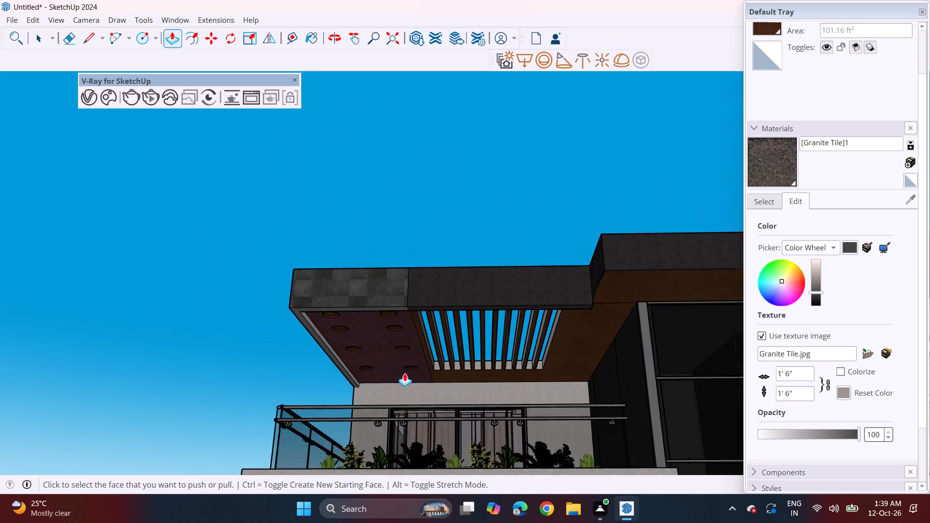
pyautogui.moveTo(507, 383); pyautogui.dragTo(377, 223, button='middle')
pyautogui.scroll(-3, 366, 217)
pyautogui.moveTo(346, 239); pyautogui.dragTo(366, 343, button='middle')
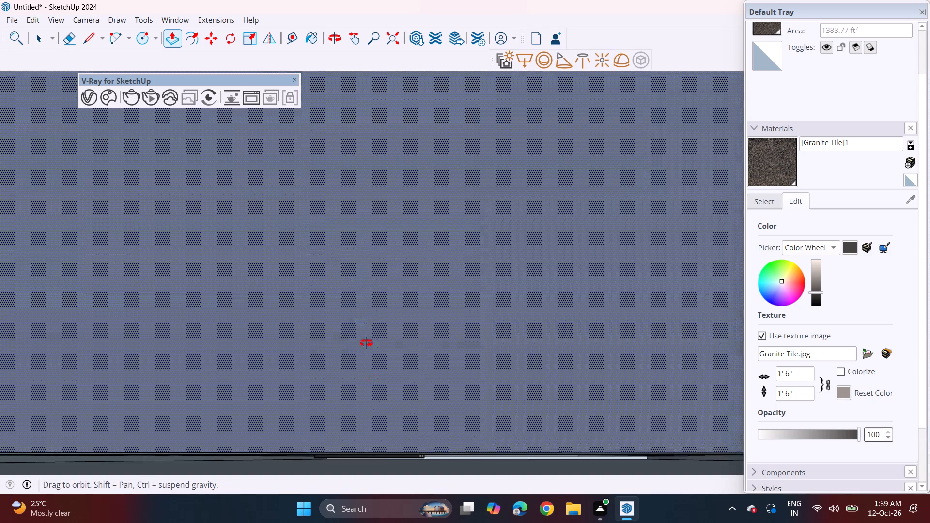
# Paint the rear recess on the outer side of the top balcony ceiling with the Field Square Tile material.
pyautogui.moveTo(366, 343); pyautogui.dragTo(377, 393, button='middle')
pyautogui.moveTo(312, 184); pyautogui.dragTo(371, 419, button='middle')
pyautogui.keyDown('shift'); pyautogui.moveTo(275, 240); pyautogui.dragTo(286, 352, button='middle'); pyautogui.keyUp('shift')
pyautogui.keyDown('shift'); pyautogui.moveTo(219, 184); pyautogui.dragTo(192, 297, button='middle'); pyautogui.keyUp('shift')
pyautogui.scroll(-10, 180, 244)
pyautogui.keyDown('shift'); pyautogui.moveTo(179, 231); pyautogui.dragTo(170, 285, button='middle'); pyautogui.keyUp('shift')
pyautogui.moveTo(165, 275); pyautogui.dragTo(250, 220, button='middle')
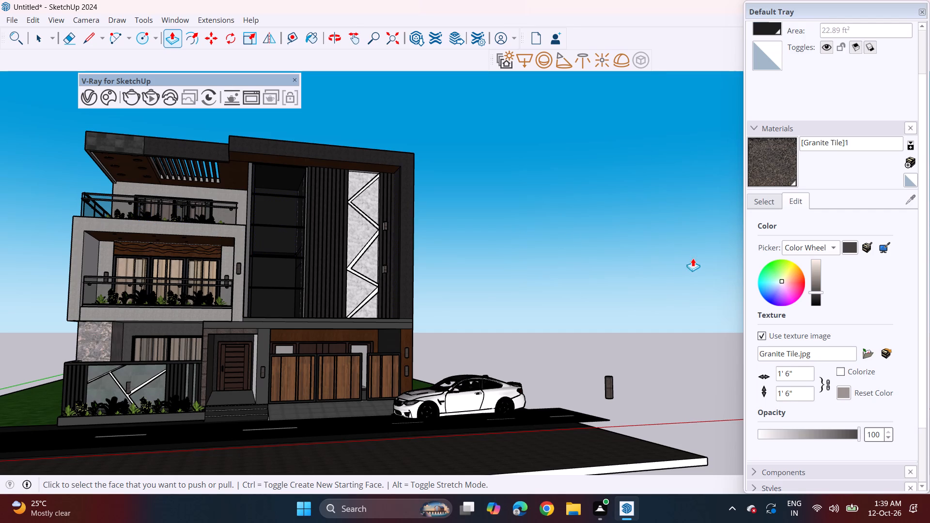
pyautogui.click(764, 200)
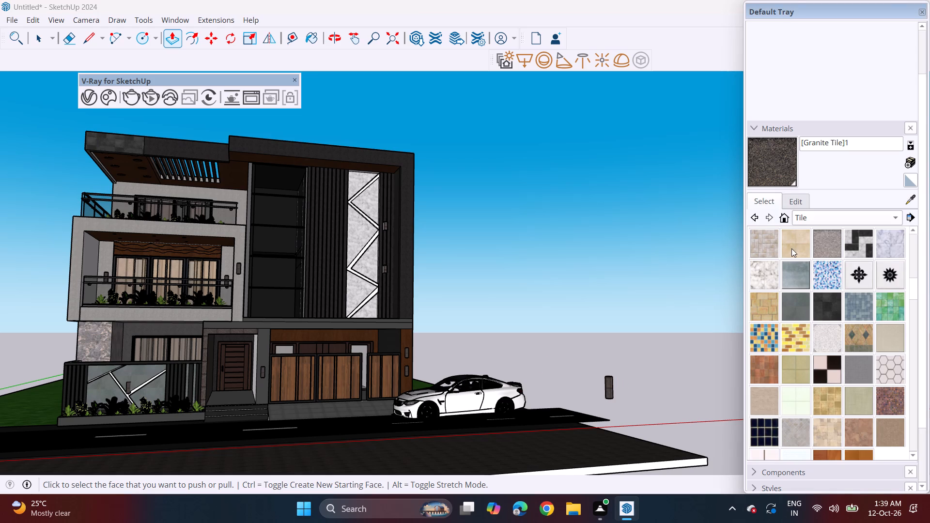
pyautogui.click(791, 248)
pyautogui.scroll(9, 132, 179)
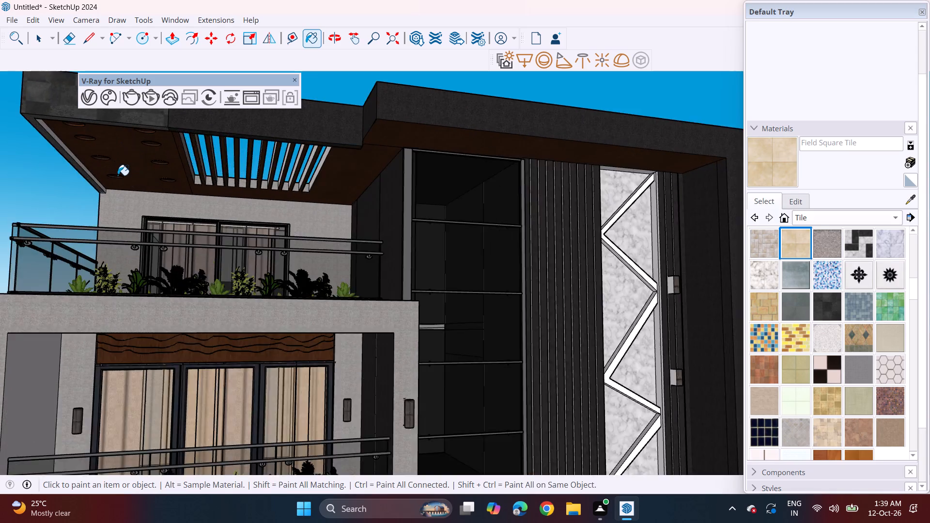
pyautogui.scroll(3, 118, 175)
pyautogui.moveTo(117, 176); pyautogui.dragTo(102, 129, button='middle')
pyautogui.scroll(10, 123, 196)
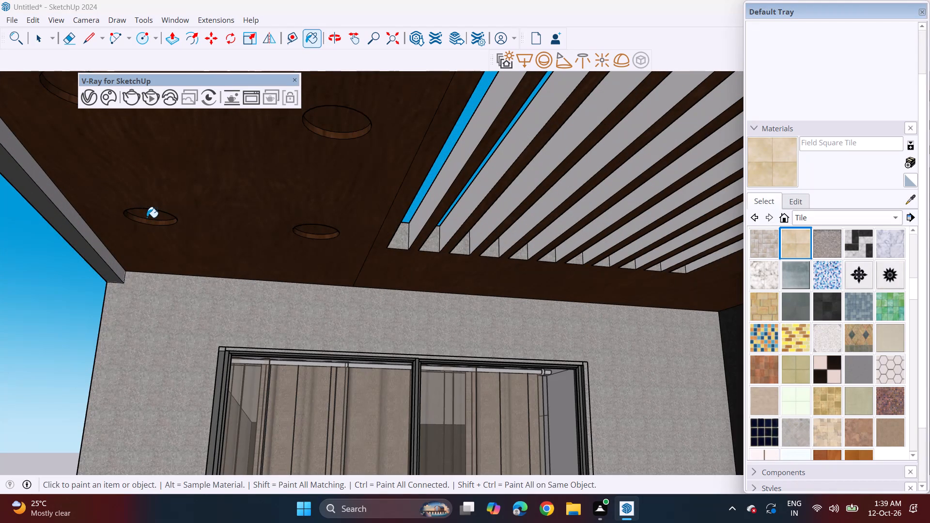
pyautogui.click(148, 214)
# Apply Field Square Tile to the other three downlight recesses along the outer side of the top balcony ceiling.
pyautogui.scroll(-4, 114, 141)
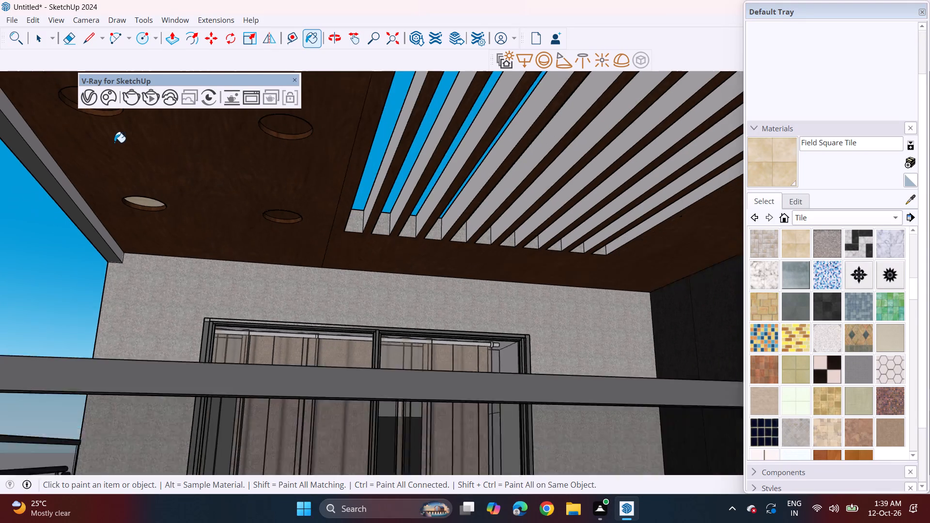
pyautogui.scroll(-1, 114, 142)
pyautogui.keyDown('shift'); pyautogui.moveTo(106, 125); pyautogui.dragTo(146, 239, button='middle'); pyautogui.keyUp('shift')
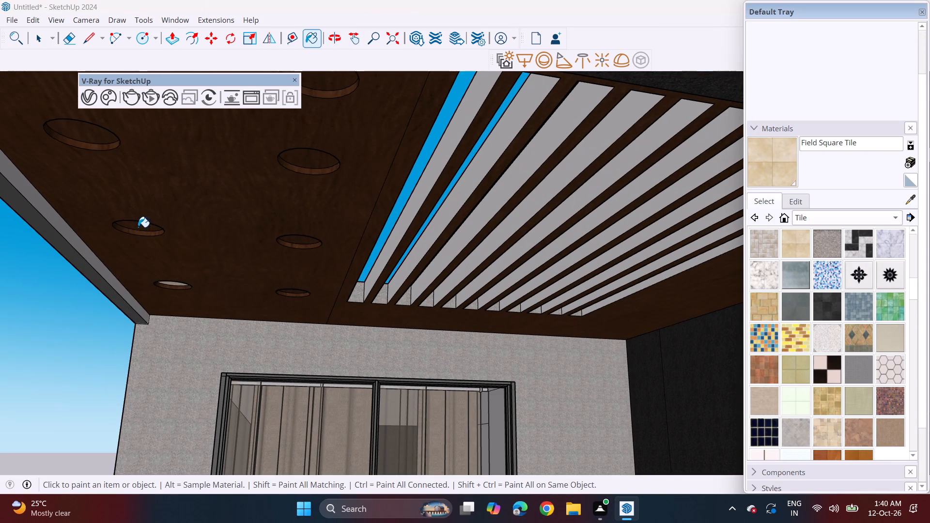
pyautogui.click(138, 227)
pyautogui.click(84, 136)
pyautogui.scroll(-5, 87, 139)
pyautogui.keyDown('shift'); pyautogui.moveTo(93, 144); pyautogui.dragTo(128, 231, button='middle'); pyautogui.keyUp('shift')
pyautogui.click(98, 183)
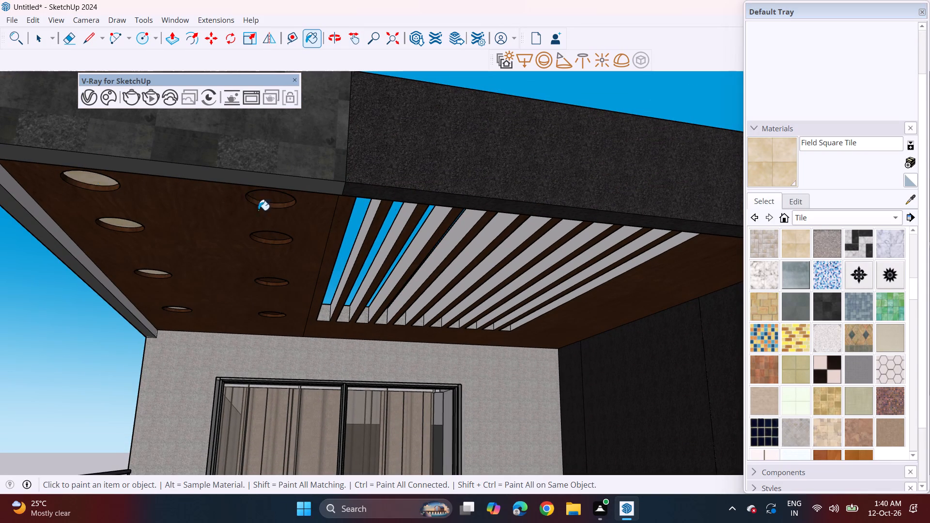
# Paint the four downlight recesses nearest the slatted opening with Field Square Tile.
pyautogui.keyDown('shift'); pyautogui.moveTo(305, 241); pyautogui.dragTo(296, 154, button='middle'); pyautogui.keyUp('shift')
pyautogui.scroll(7, 267, 274)
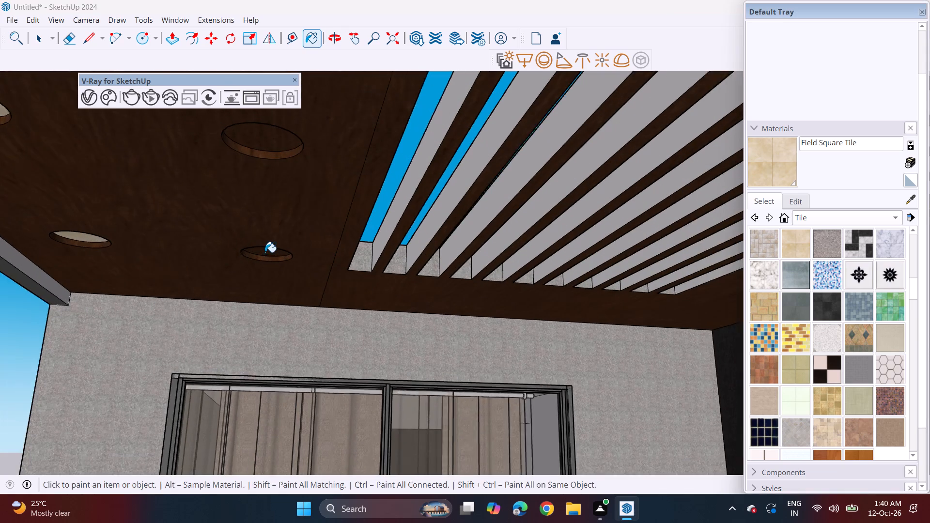
pyautogui.click(265, 252)
pyautogui.click(265, 123)
pyautogui.scroll(-10, 299, 165)
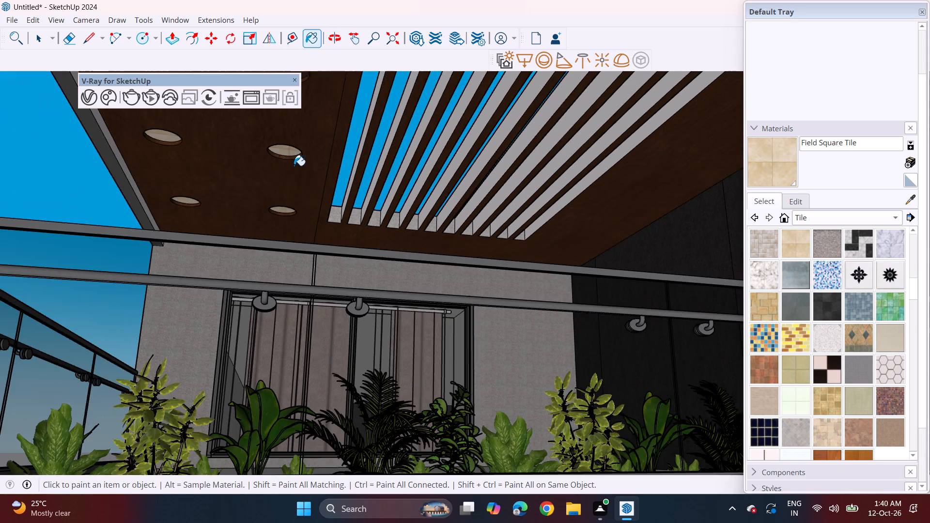
pyautogui.keyDown('shift'); pyautogui.moveTo(293, 169); pyautogui.dragTo(293, 258, button='middle'); pyautogui.keyUp('shift')
pyautogui.click(302, 138)
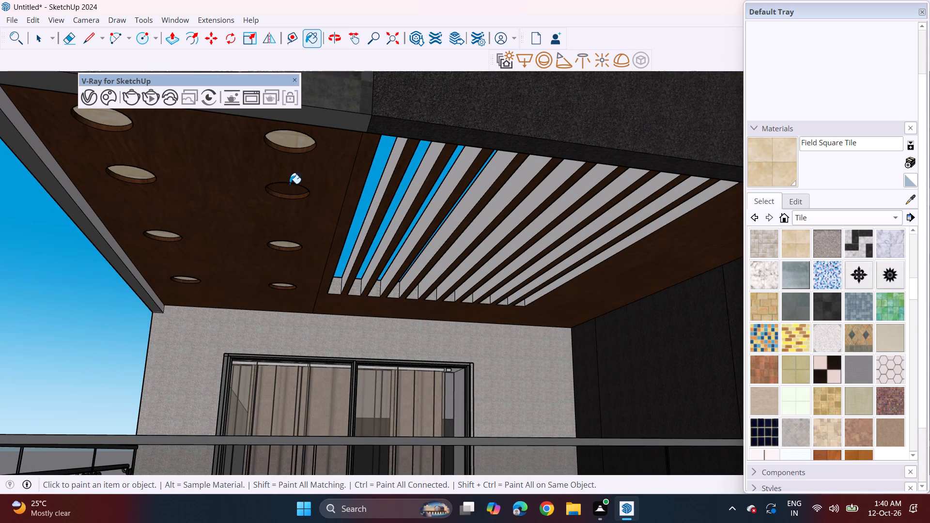
pyautogui.click(294, 191)
# Edit the Field Square Tile material's colour to a warmer orange tone.
pyautogui.click(804, 199)
pyautogui.click(788, 278)
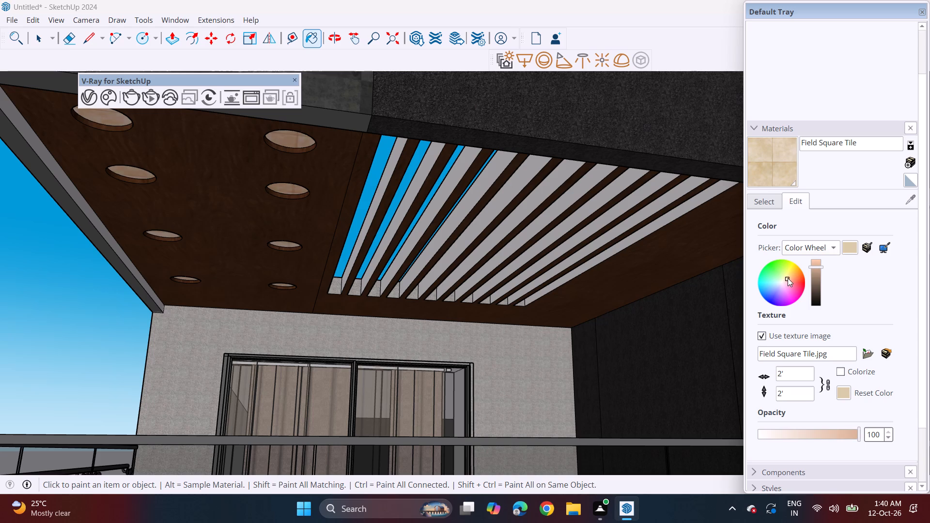
pyautogui.click(788, 272)
pyautogui.click(790, 275)
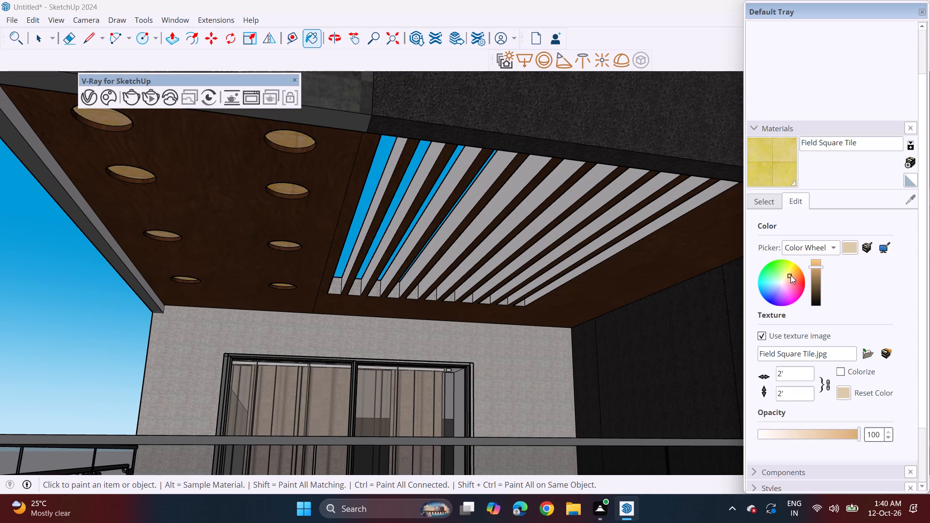
# Paint the two middle balcony ceiling recesses nearest the dark side wall with the orange-toned Field Square Tile.
pyautogui.scroll(-7, 398, 307)
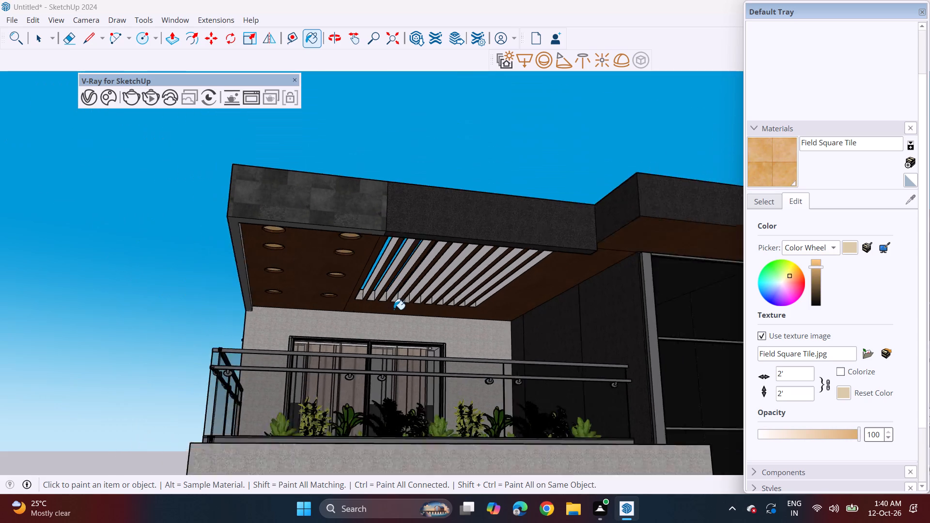
pyautogui.keyDown('shift'); pyautogui.moveTo(420, 329); pyautogui.dragTo(232, 176, button='middle'); pyautogui.keyUp('shift')
pyautogui.moveTo(192, 283); pyautogui.dragTo(192, 227, button='middle')
pyautogui.scroll(2, 192, 227)
pyautogui.moveTo(184, 205); pyautogui.dragTo(258, 248, button='middle')
pyautogui.scroll(8, 259, 249)
pyautogui.click(260, 249)
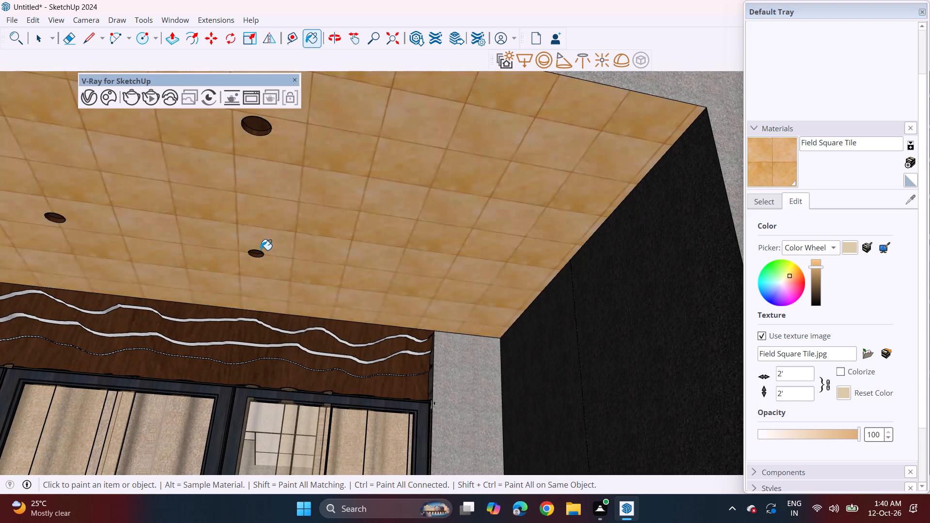
pyautogui.hotkey('ctrl', 'z')
pyautogui.scroll(8, 261, 250)
pyautogui.click(258, 255)
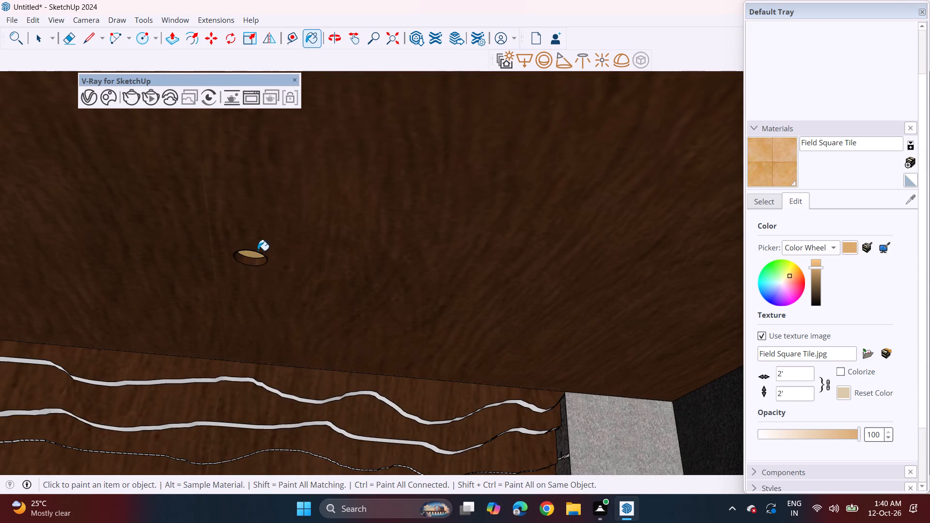
pyautogui.scroll(-16, 258, 250)
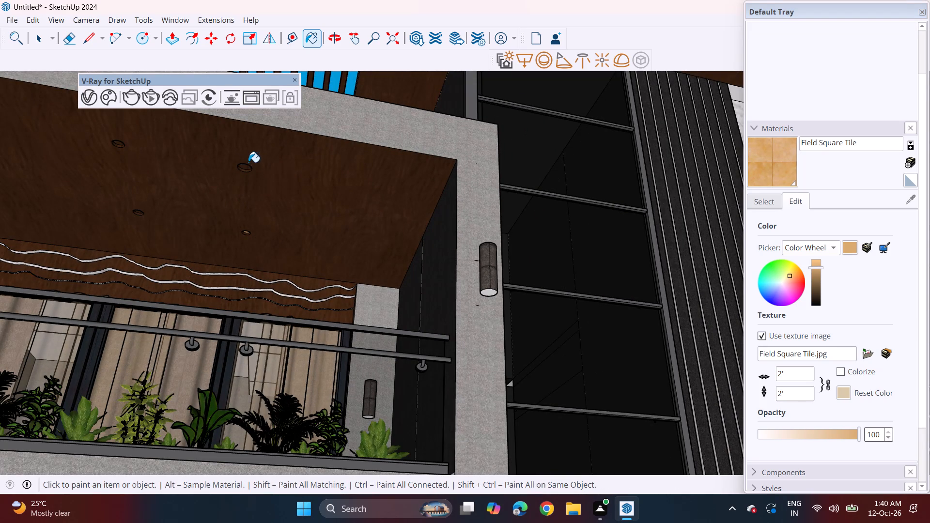
pyautogui.click(246, 166)
# Paint the central pair of downlight recesses in the middle balcony ceiling with the same Field Square Tile.
pyautogui.scroll(4, 166, 212)
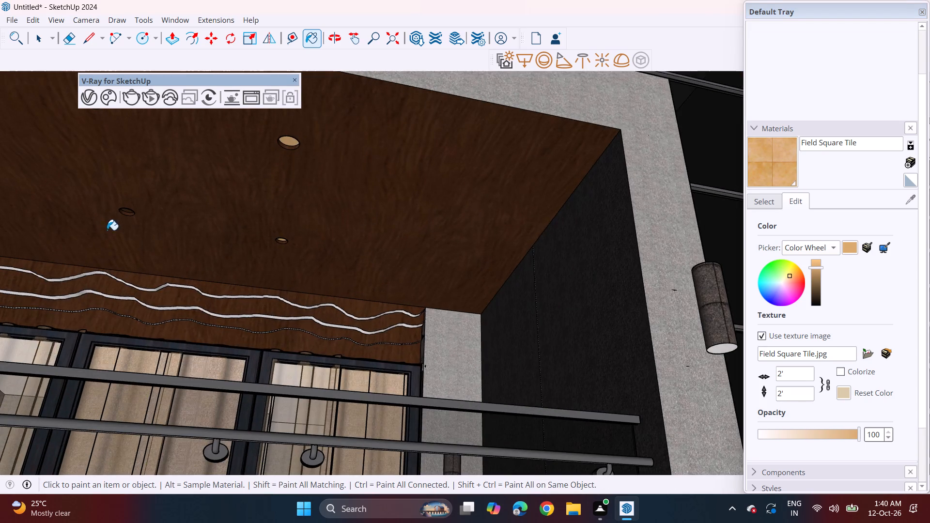
pyautogui.scroll(8, 107, 219)
pyautogui.click(134, 212)
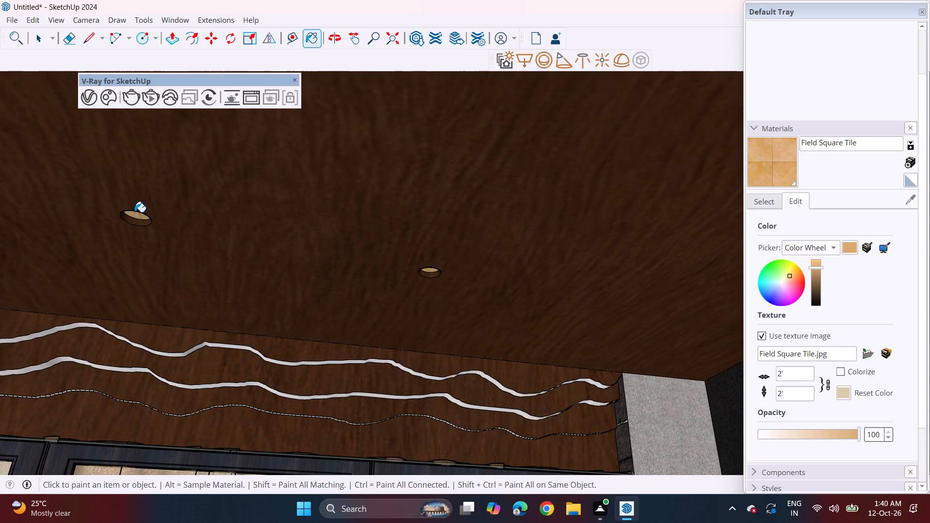
pyautogui.scroll(-14, 135, 212)
pyautogui.keyDown('shift'); pyautogui.moveTo(129, 189); pyautogui.dragTo(215, 253, button='middle'); pyautogui.keyUp('shift')
pyautogui.scroll(3, 214, 218)
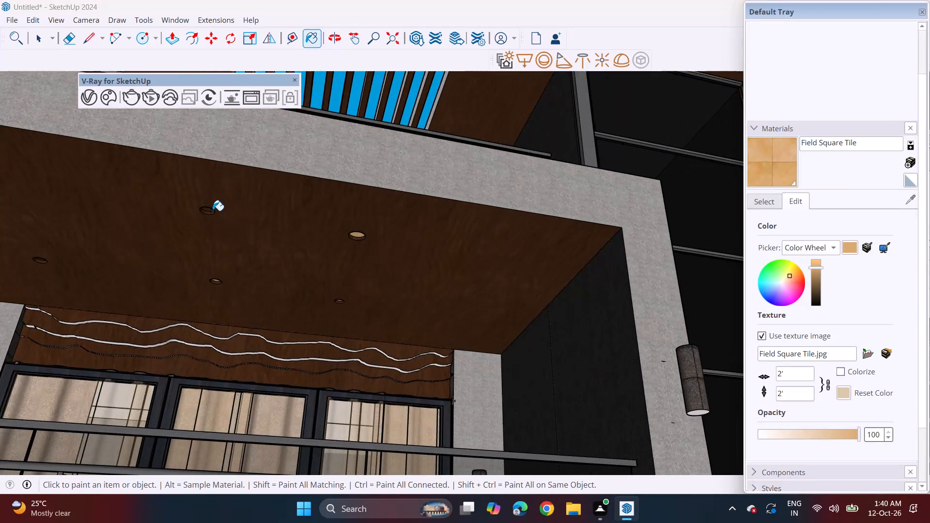
pyautogui.scroll(4, 213, 210)
pyautogui.click(210, 208)
# Paint the remaining pair of recesses at the outer end of the middle balcony ceiling with Field Square Tile.
pyautogui.scroll(-5, 210, 208)
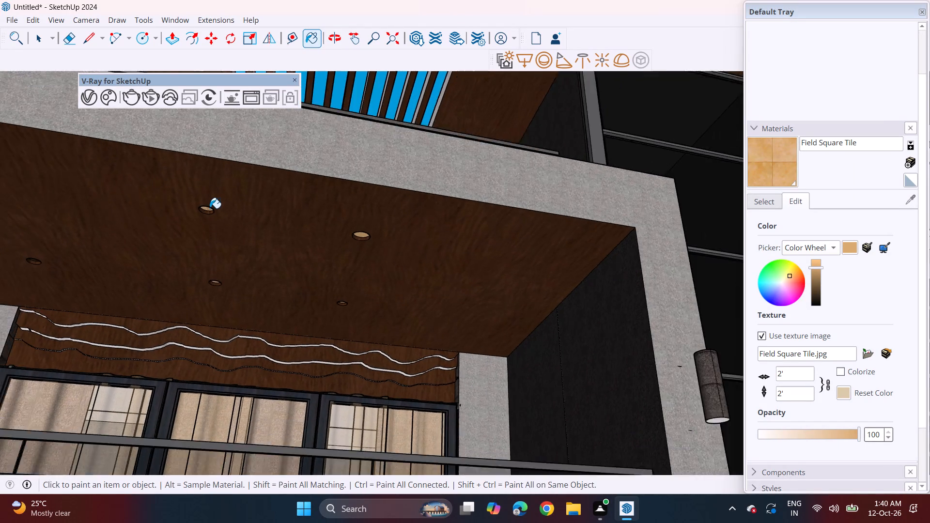
pyautogui.scroll(-6, 210, 208)
pyautogui.moveTo(169, 237); pyautogui.dragTo(273, 282, button='middle')
pyautogui.scroll(3, 211, 276)
pyautogui.scroll(4, 173, 287)
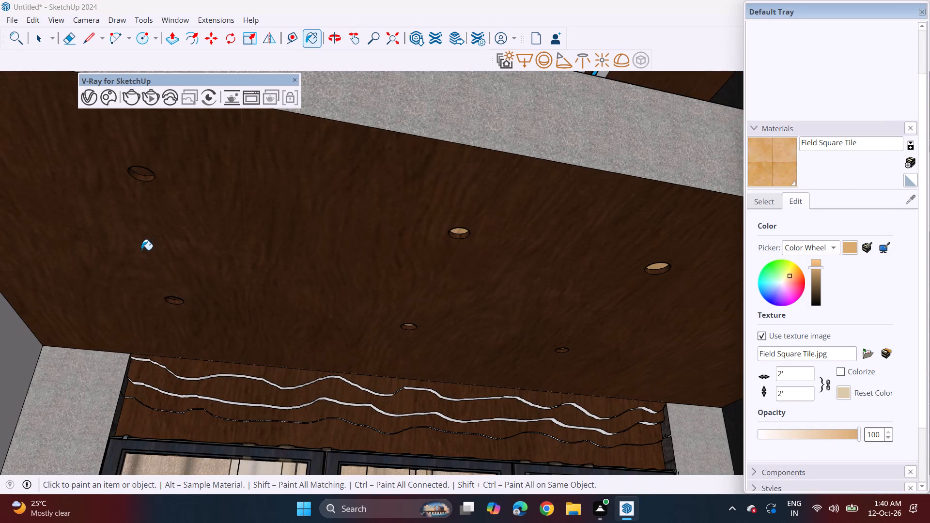
pyautogui.click(145, 169)
pyautogui.click(145, 170)
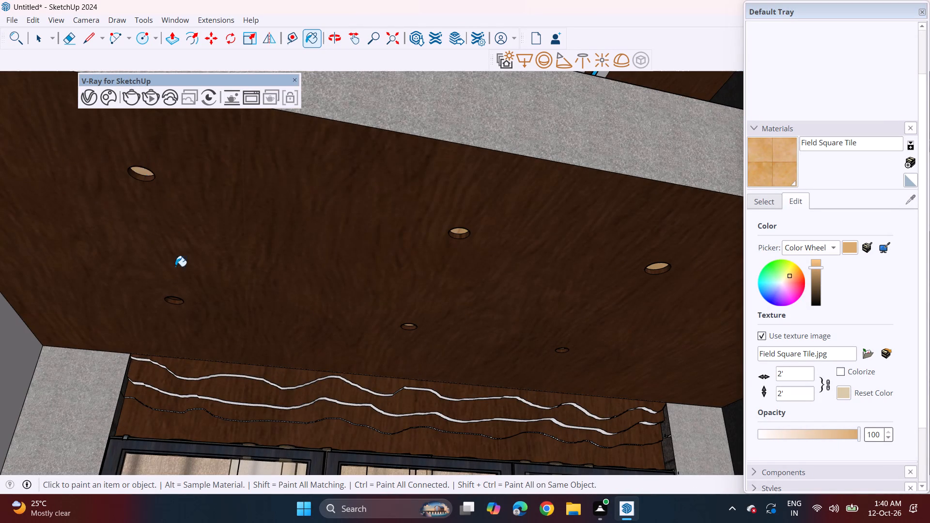
pyautogui.scroll(4, 175, 272)
pyautogui.scroll(3, 172, 324)
pyautogui.moveTo(169, 310); pyautogui.dragTo(173, 275, button='middle')
pyautogui.scroll(1, 168, 308)
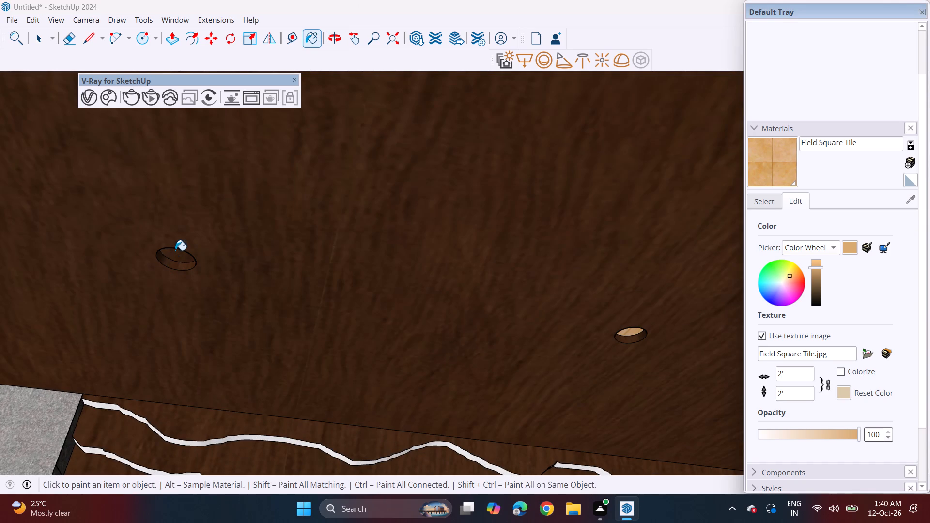
pyautogui.click(175, 250)
# Paint the narrow full-height vertical strip beyond the facade's wall fixtures, beside the dark end wall, with Field Square Tile.
pyautogui.scroll(-20, 180, 277)
pyautogui.scroll(-4, 180, 277)
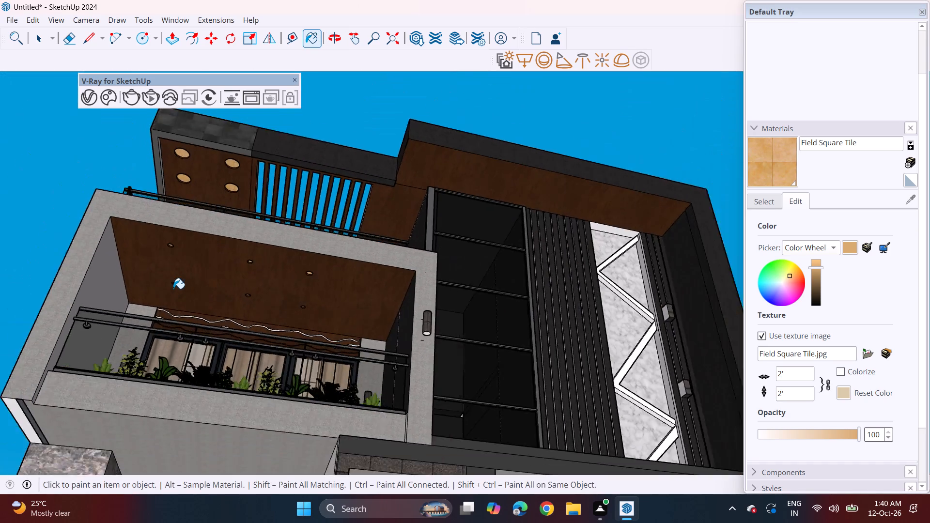
pyautogui.scroll(-4, 173, 289)
pyautogui.moveTo(182, 285); pyautogui.dragTo(134, 461, button='middle')
pyautogui.moveTo(251, 322); pyautogui.dragTo(251, 353, button='middle')
pyautogui.keyDown('shift'); pyautogui.moveTo(340, 209); pyautogui.dragTo(251, 431, button='middle'); pyautogui.keyUp('shift')
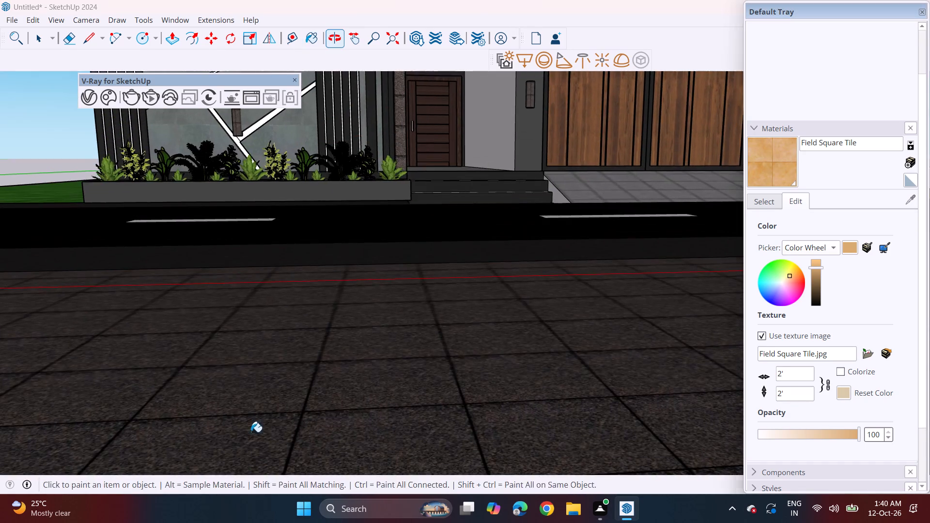
pyautogui.keyDown('shift'); pyautogui.moveTo(355, 252); pyautogui.dragTo(217, 439, button='middle'); pyautogui.keyUp('shift')
pyautogui.keyDown('shift'); pyautogui.moveTo(420, 211); pyautogui.dragTo(273, 361, button='middle'); pyautogui.keyUp('shift')
pyautogui.moveTo(291, 314); pyautogui.dragTo(314, 247, button='middle')
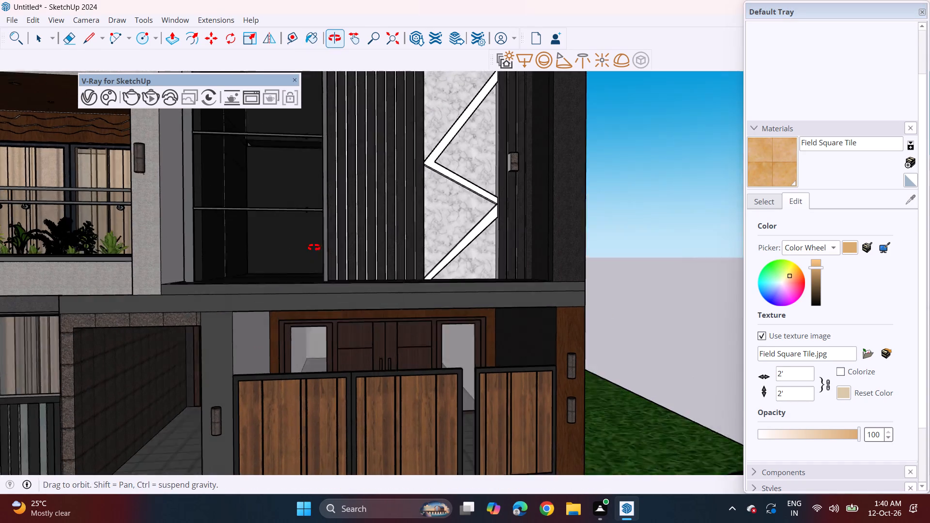
pyautogui.moveTo(314, 247); pyautogui.dragTo(314, 247, button='middle')
pyautogui.keyDown('shift'); pyautogui.moveTo(348, 308); pyautogui.dragTo(346, 271, button='middle'); pyautogui.keyUp('shift')
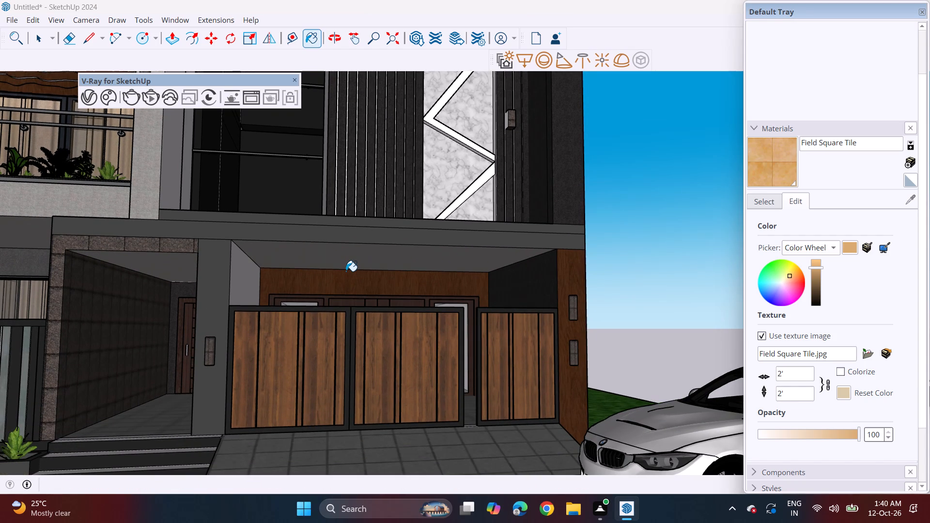
pyautogui.scroll(-3, 508, 174)
pyautogui.moveTo(508, 159); pyautogui.dragTo(496, 255, button='middle')
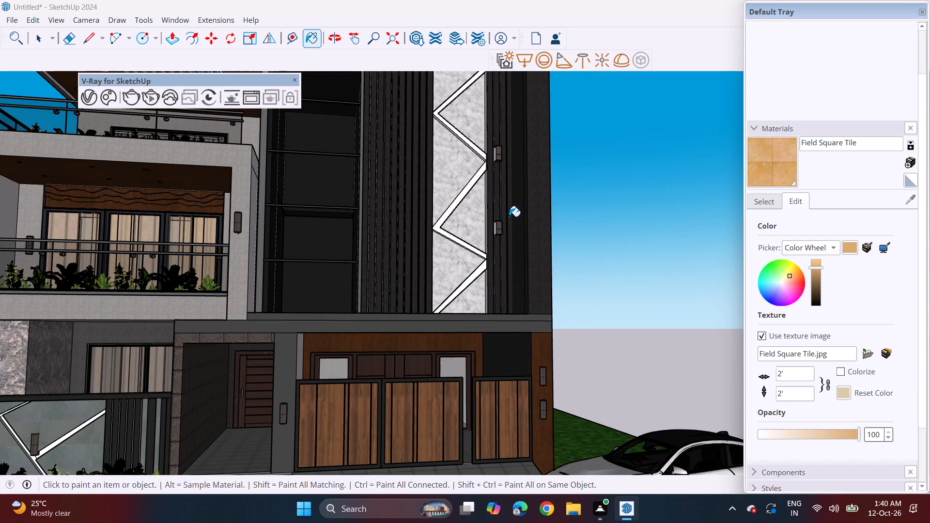
pyautogui.click(510, 215)
# Draw two small downlight circles on the wooden roof soffit, one above the dark glazed bay and one at its slatted-panel end.
pyautogui.scroll(-2, 508, 213)
pyautogui.keyDown('shift'); pyautogui.moveTo(488, 200); pyautogui.dragTo(470, 282, button='middle'); pyautogui.keyUp('shift')
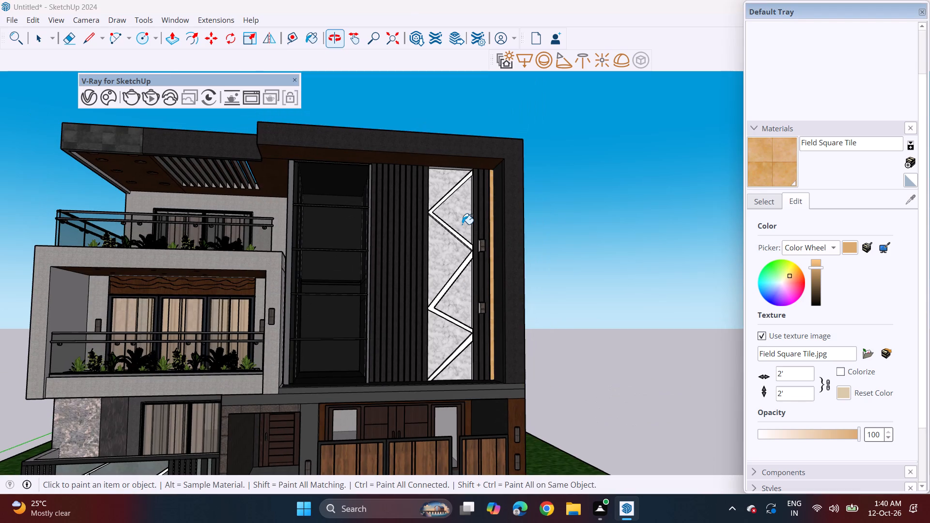
pyautogui.moveTo(384, 175); pyautogui.dragTo(379, 156, button='middle')
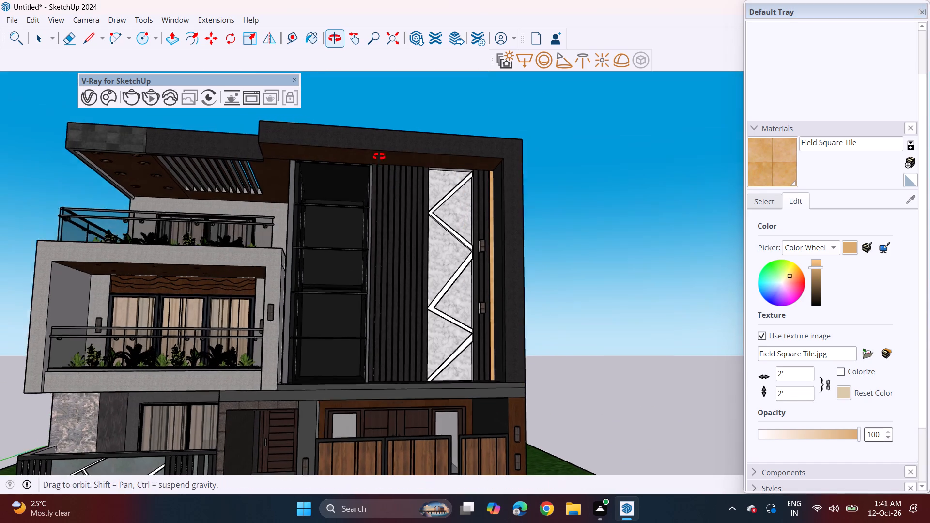
pyautogui.moveTo(379, 156); pyautogui.dragTo(377, 152, button='middle')
pyautogui.scroll(7, 373, 147)
pyautogui.moveTo(294, 167); pyautogui.dragTo(284, 149, button='middle')
pyautogui.scroll(2, 276, 151)
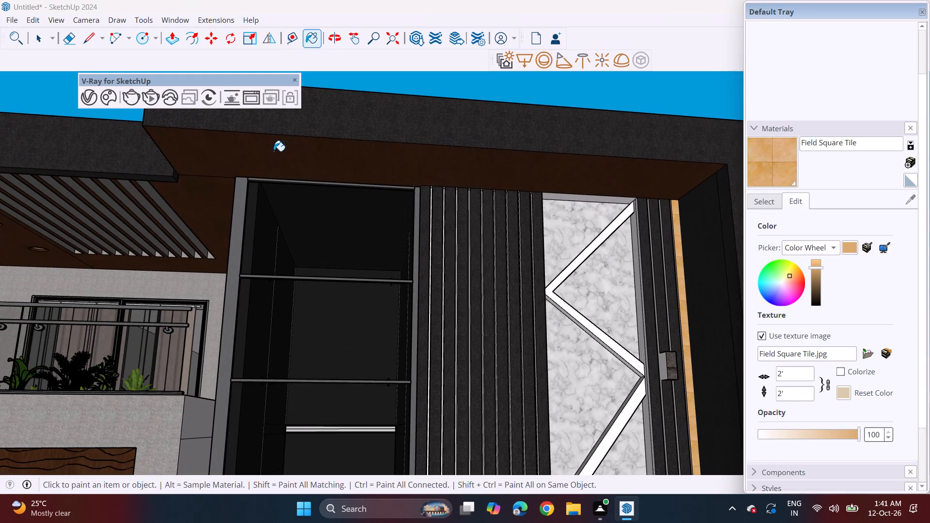
pyautogui.click(135, 32)
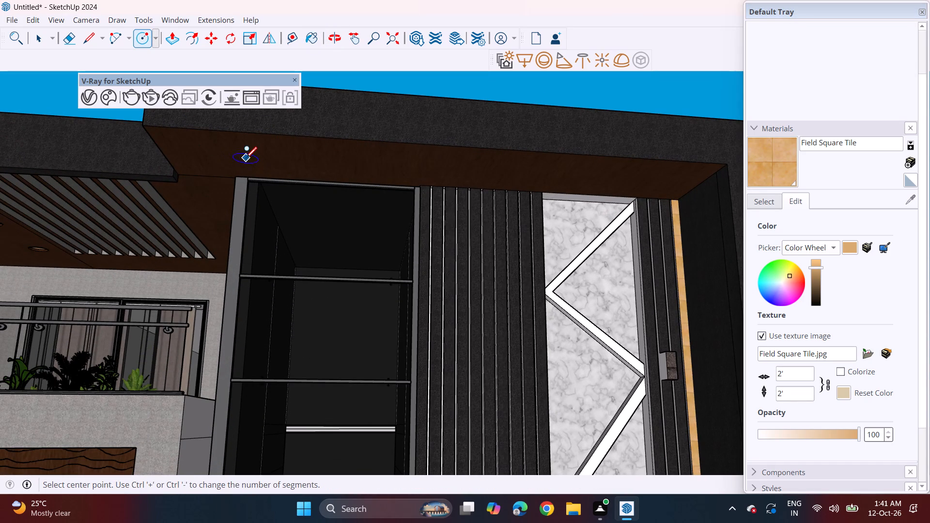
pyautogui.click(244, 150)
pyautogui.click(255, 154)
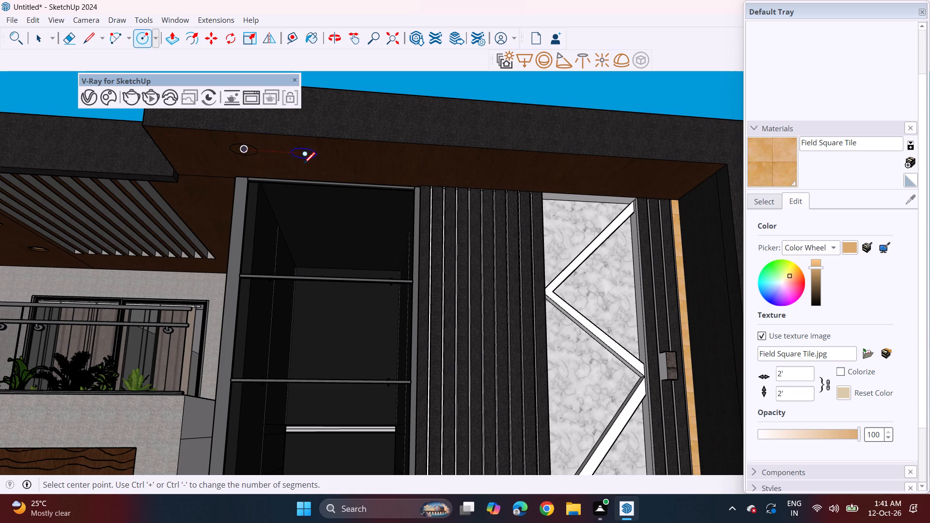
pyautogui.click(398, 165)
pyautogui.click(413, 165)
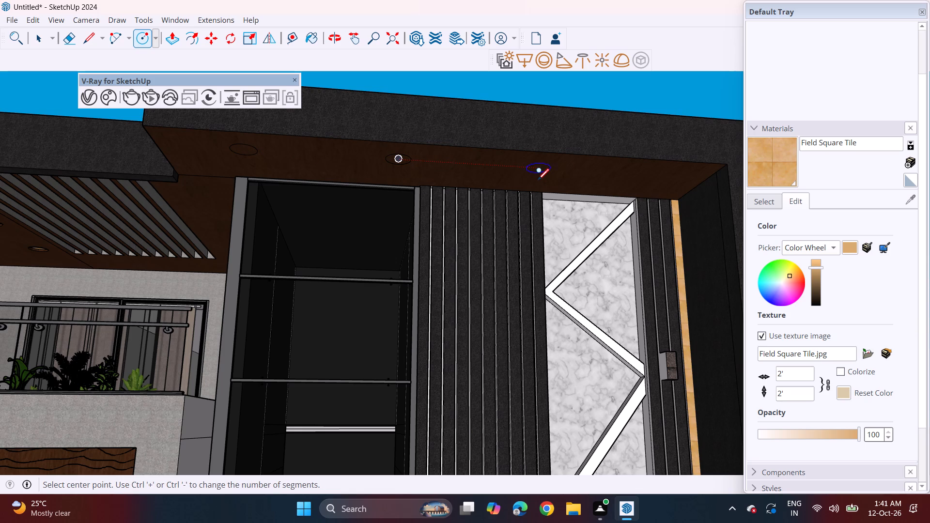
# Draw two more downlight circles on the wooden roof soffit, one near the slatted and marble panels' junction and one near the dark end wall.
pyautogui.click(538, 177)
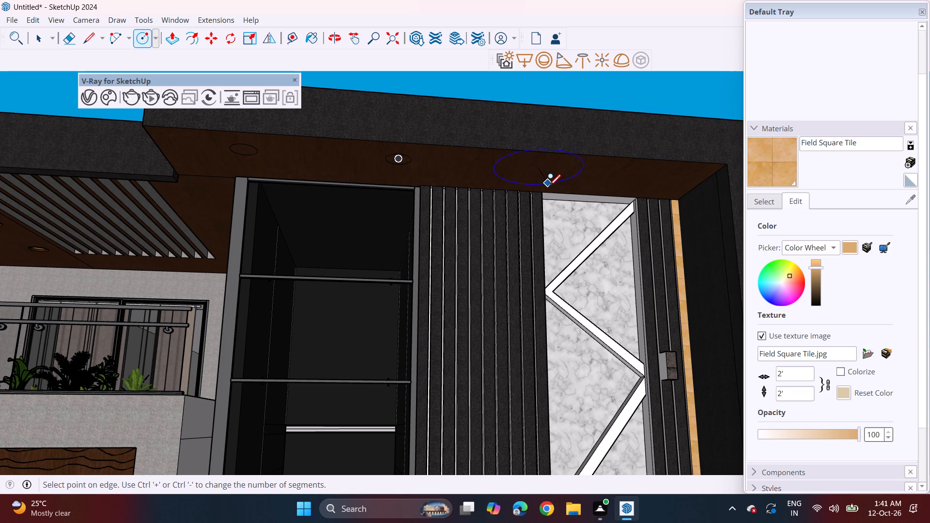
pyautogui.click(542, 176)
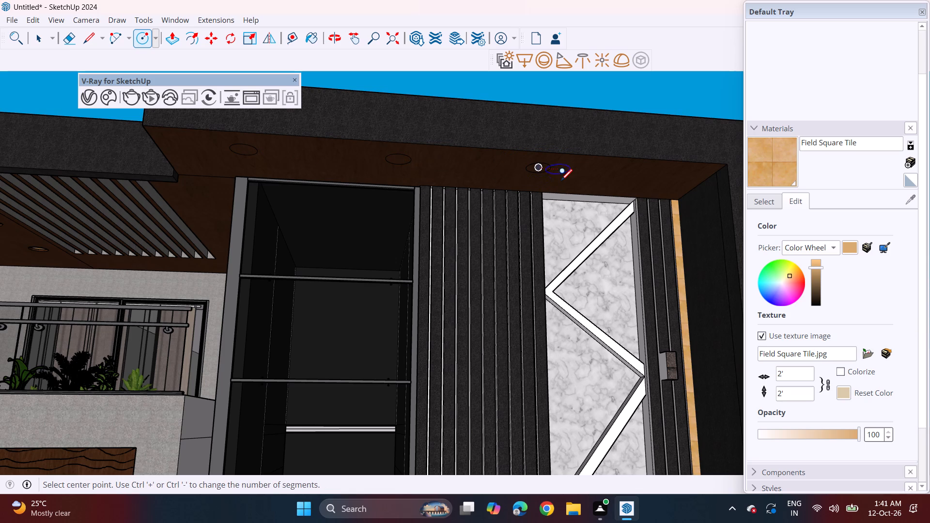
pyautogui.click(658, 185)
pyautogui.click(656, 185)
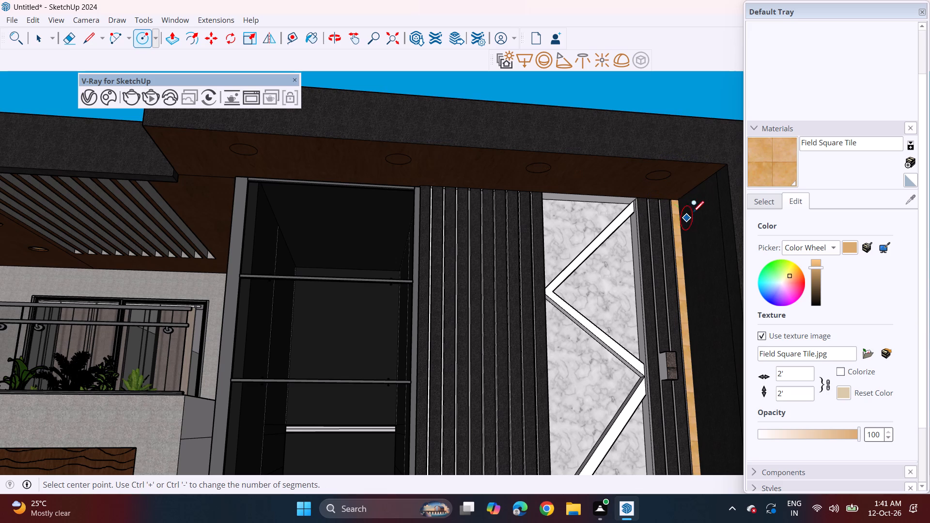
# Paint all four downlight circles on the wooden roof soffit with Field Square Tile.
pyautogui.click(772, 173)
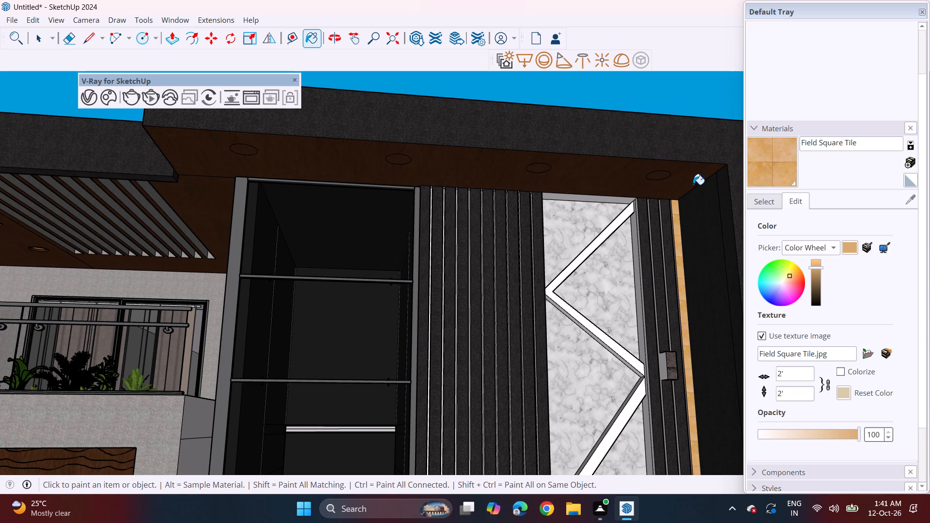
pyautogui.click(657, 175)
pyautogui.click(539, 166)
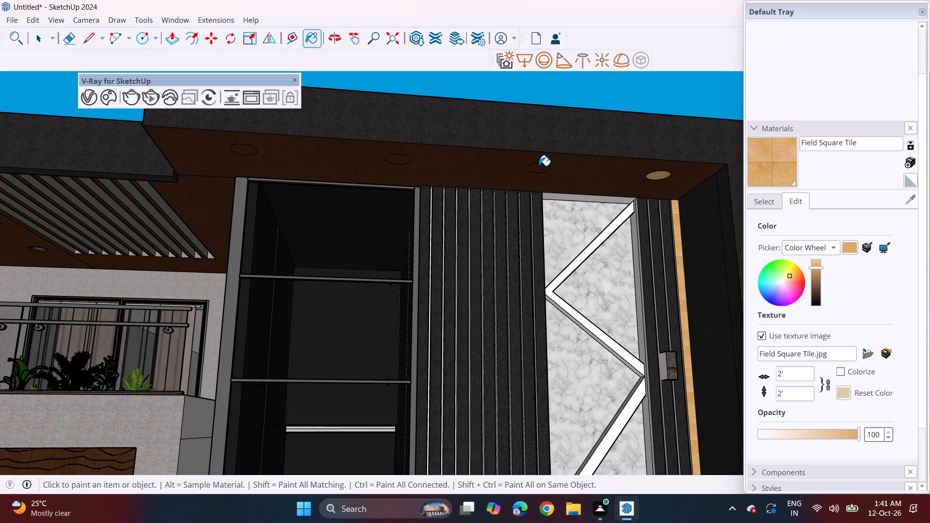
pyautogui.click(399, 155)
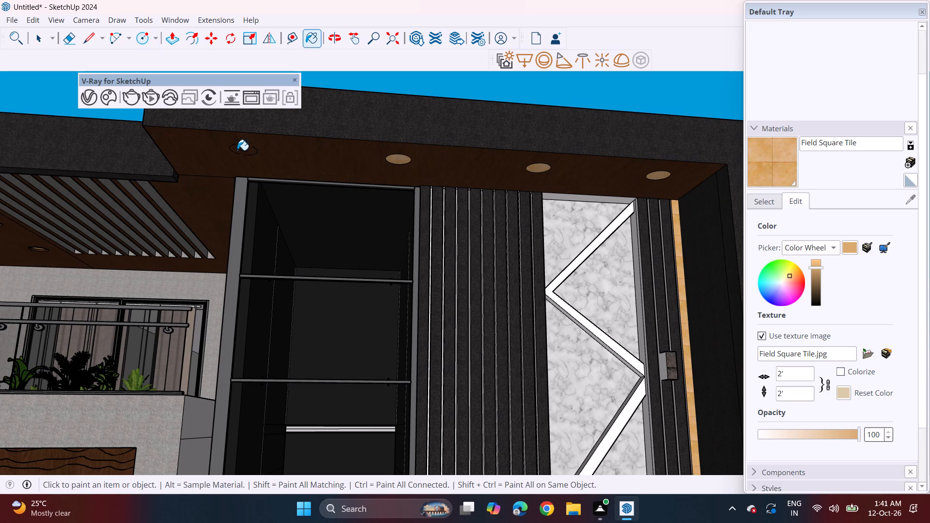
pyautogui.click(237, 149)
# Recess the four painted soffit circles slightly into the roof overhang with Push/Pull, using the same depth for each.
pyautogui.click(178, 44)
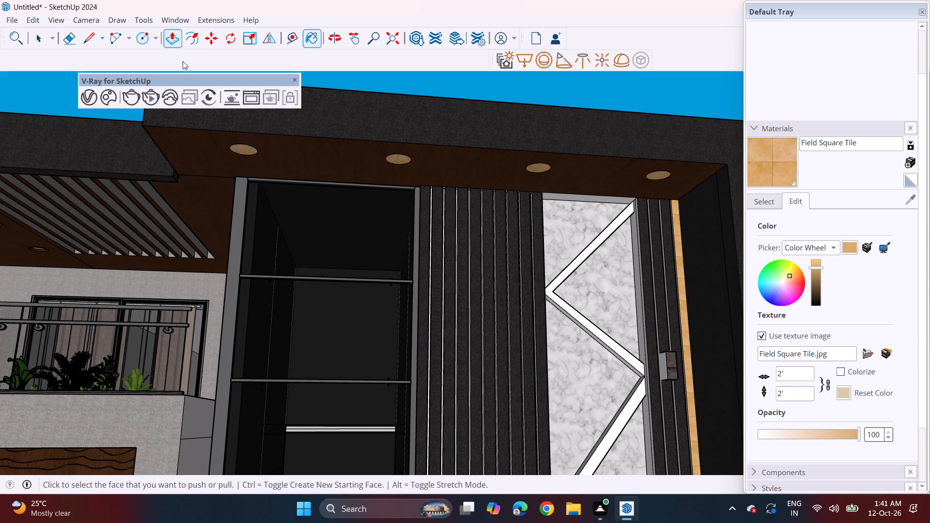
pyautogui.click(236, 153)
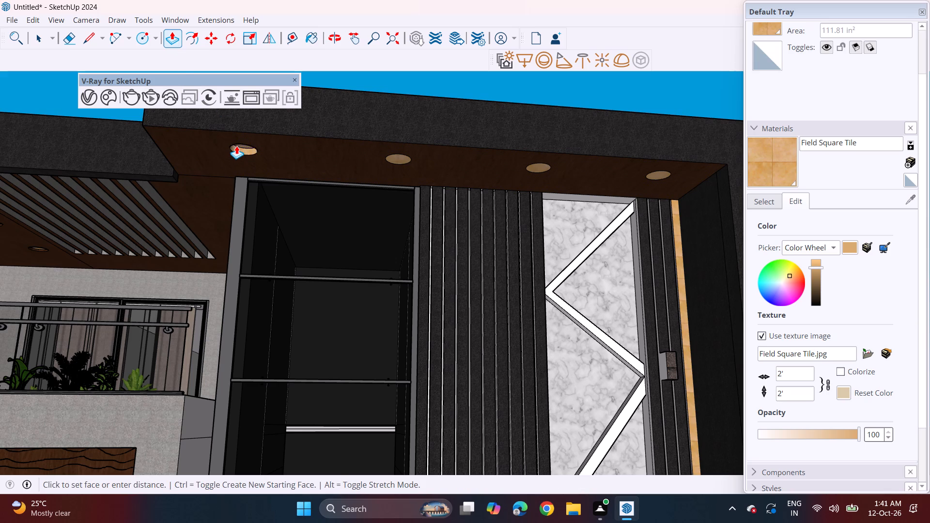
pyautogui.click(239, 150)
pyautogui.doubleClick(405, 158)
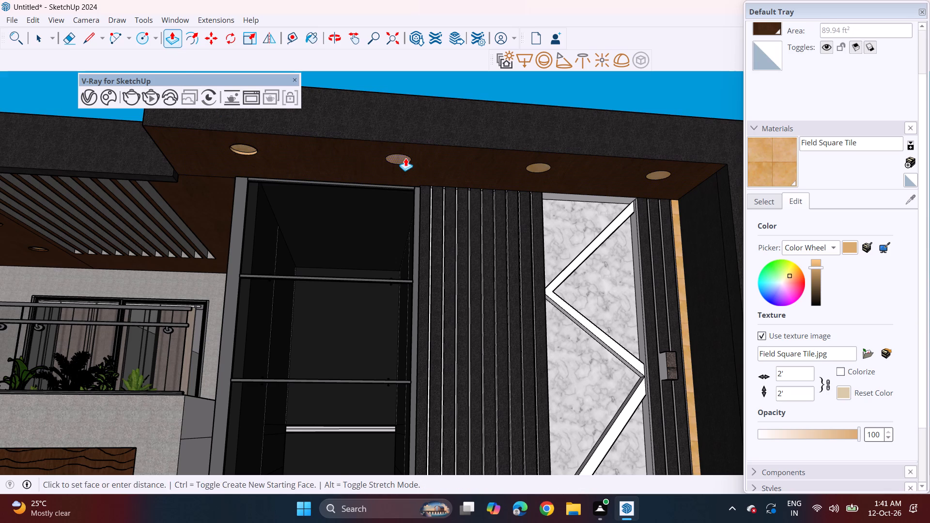
pyautogui.doubleClick(538, 172)
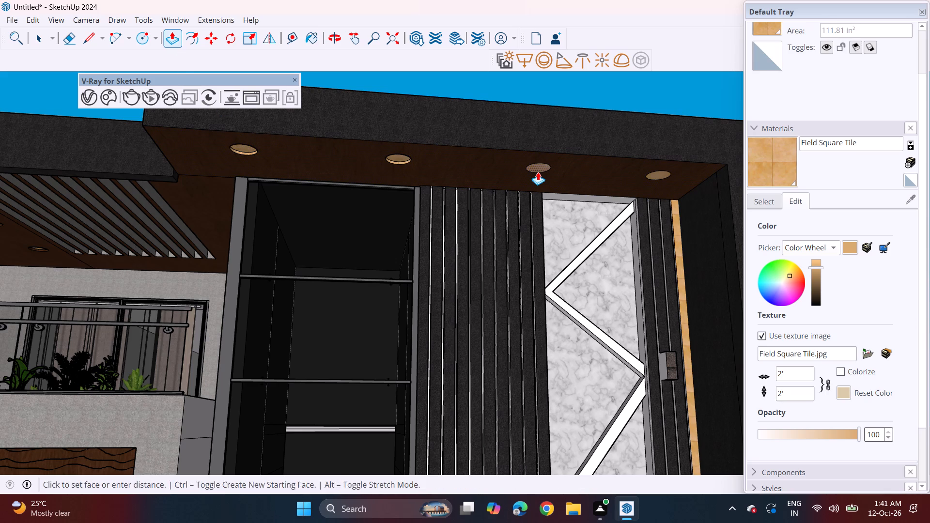
pyautogui.doubleClick(657, 177)
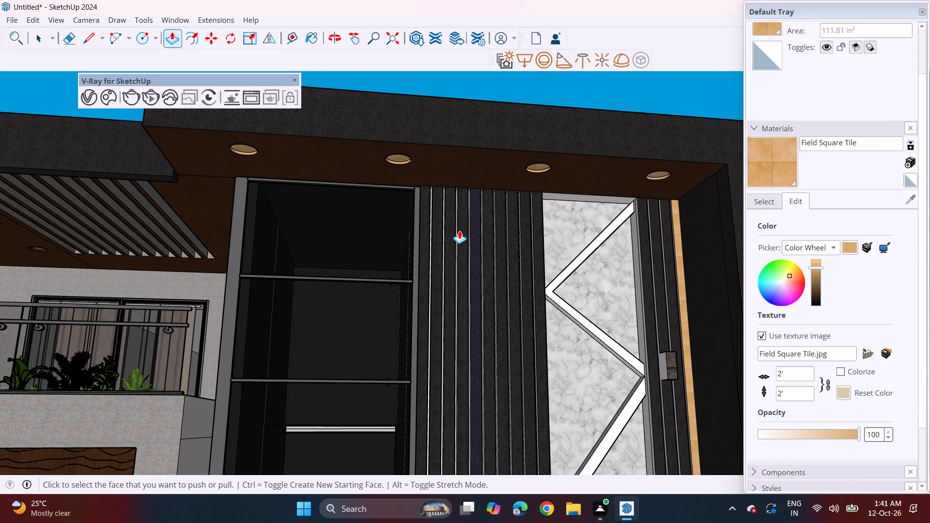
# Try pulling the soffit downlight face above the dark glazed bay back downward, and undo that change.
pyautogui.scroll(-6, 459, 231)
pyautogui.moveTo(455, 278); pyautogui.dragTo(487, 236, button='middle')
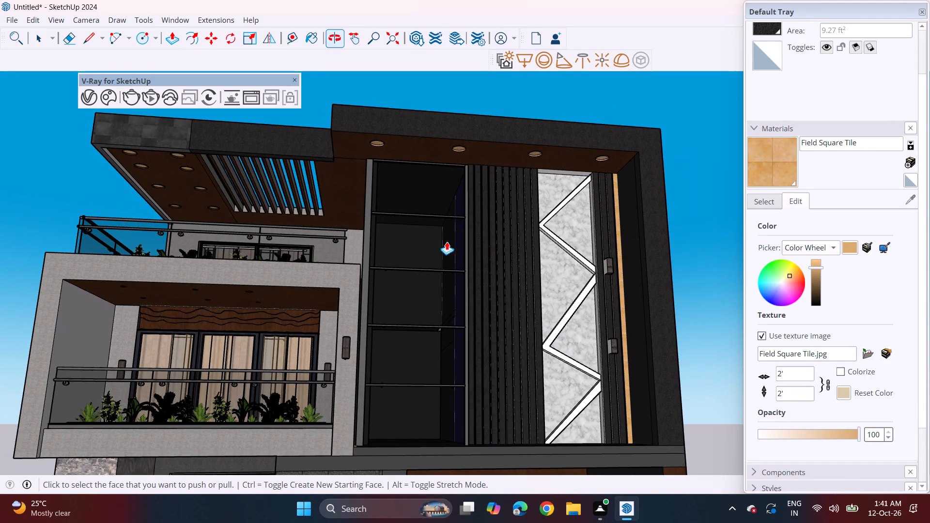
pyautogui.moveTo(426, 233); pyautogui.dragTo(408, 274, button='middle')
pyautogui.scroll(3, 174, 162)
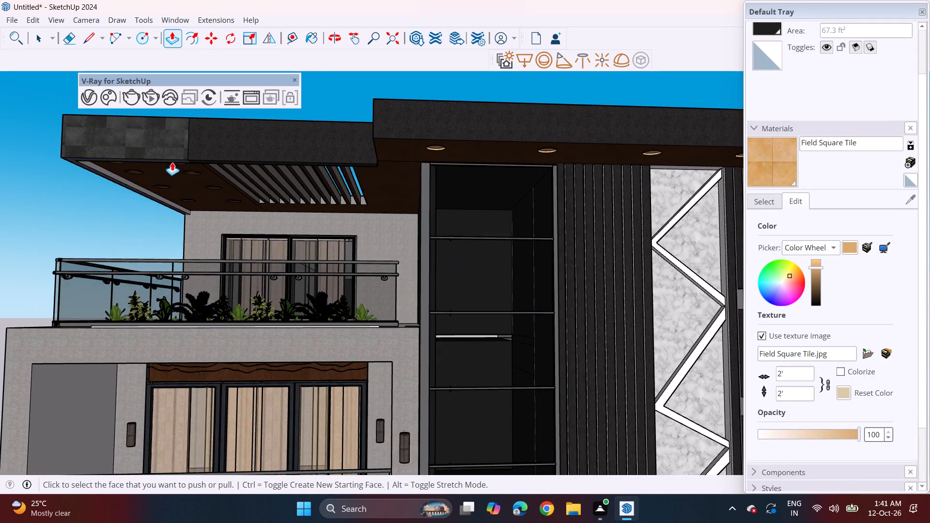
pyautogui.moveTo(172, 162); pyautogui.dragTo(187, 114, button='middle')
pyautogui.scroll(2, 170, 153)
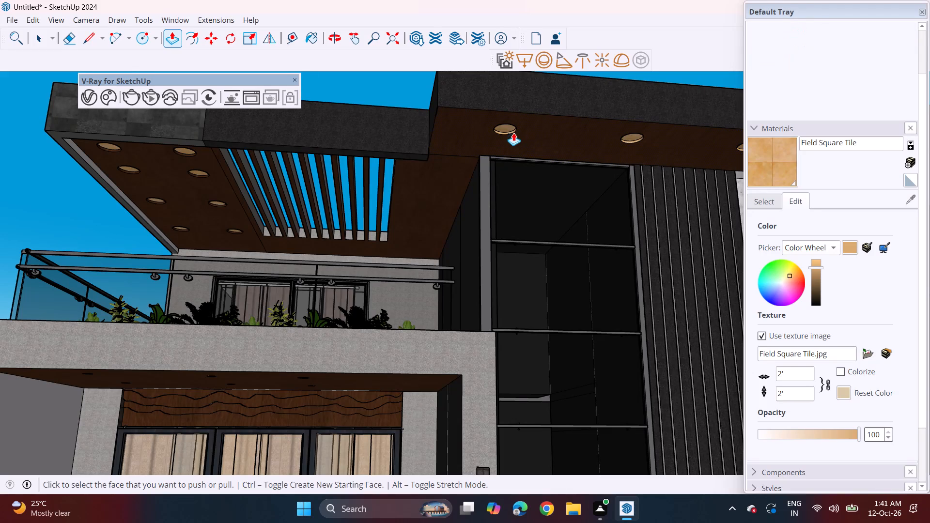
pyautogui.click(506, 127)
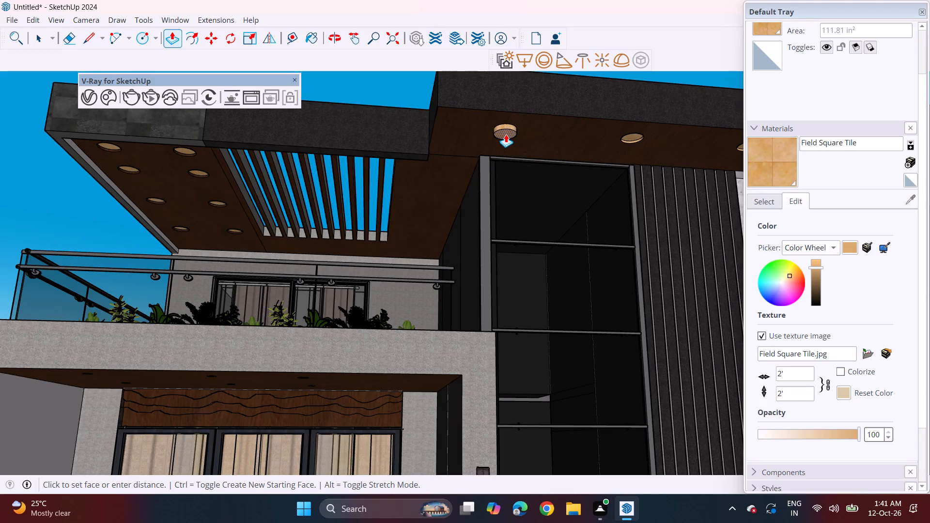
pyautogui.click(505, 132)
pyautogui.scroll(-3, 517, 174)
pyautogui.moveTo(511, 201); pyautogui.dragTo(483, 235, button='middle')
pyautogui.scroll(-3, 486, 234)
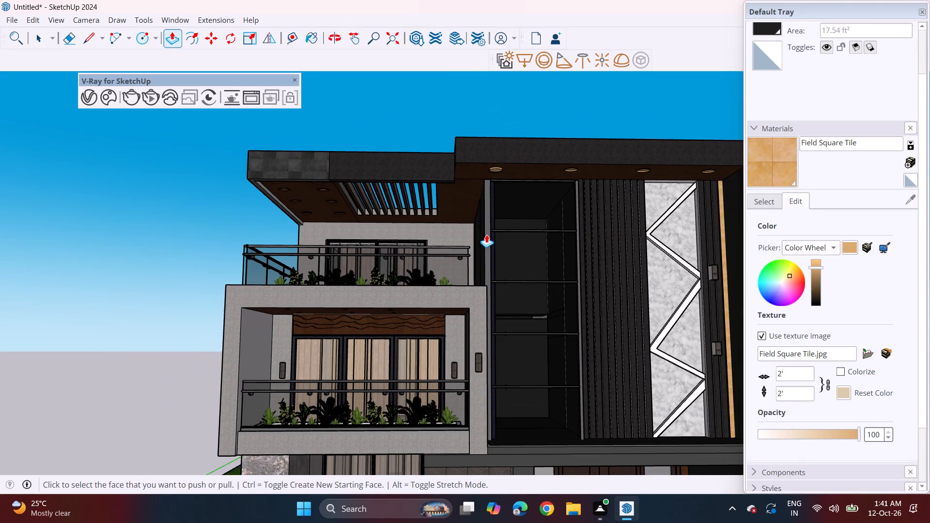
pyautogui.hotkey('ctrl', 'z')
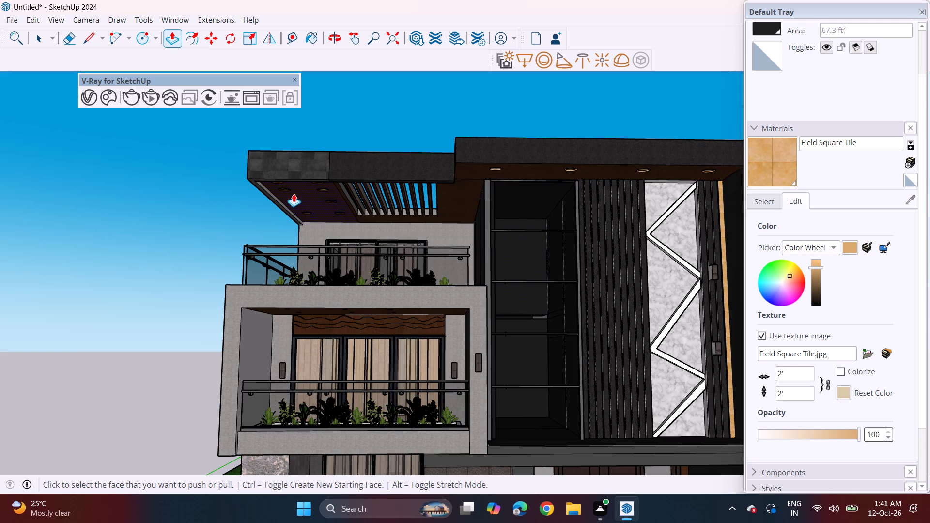
# Paint the inner side rims of the four recesses along the outer edge of the top-floor balcony ceiling with Field Square Tile.
pyautogui.scroll(7, 290, 186)
pyautogui.moveTo(290, 193); pyautogui.dragTo(295, 143, button='middle')
pyautogui.scroll(1, 294, 146)
pyautogui.click(784, 142)
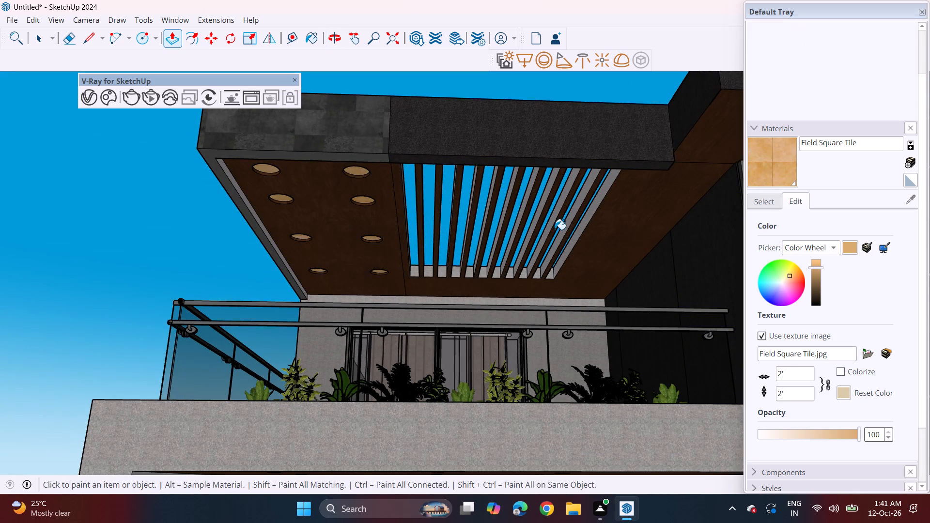
pyautogui.scroll(4, 356, 200)
pyautogui.scroll(4, 260, 183)
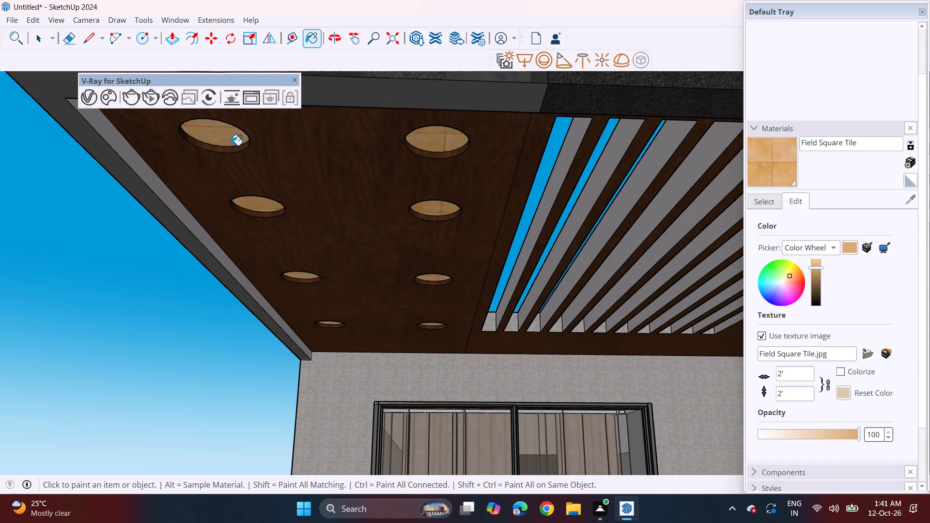
pyautogui.click(231, 145)
pyautogui.click(232, 150)
pyautogui.click(270, 215)
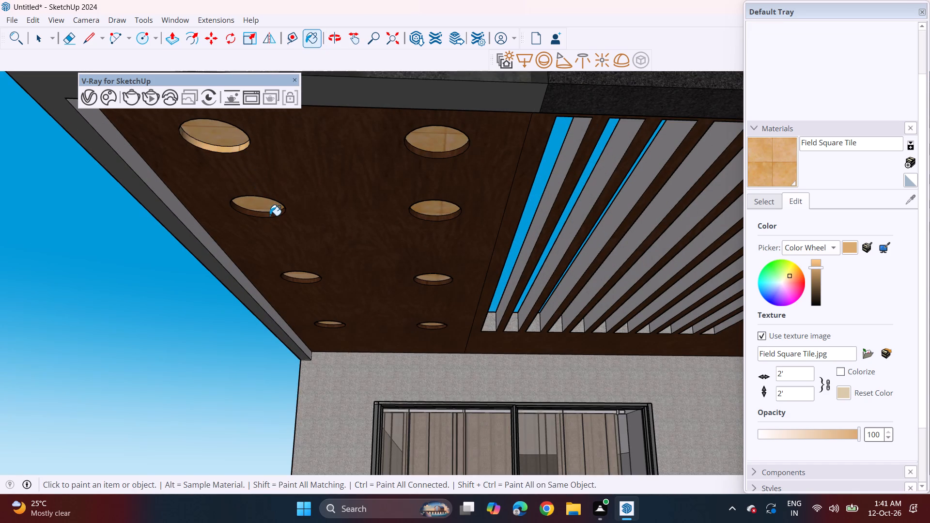
pyautogui.click(299, 279)
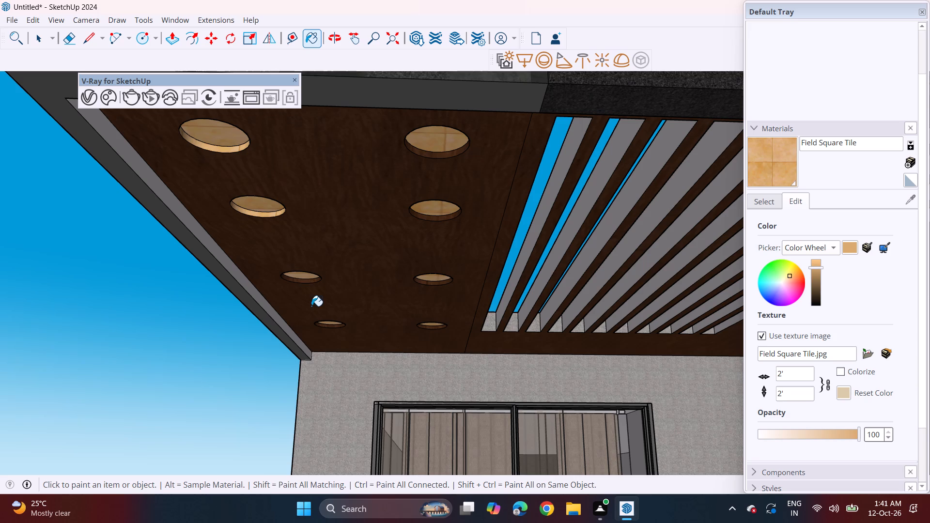
pyautogui.click(307, 281)
pyautogui.click(325, 326)
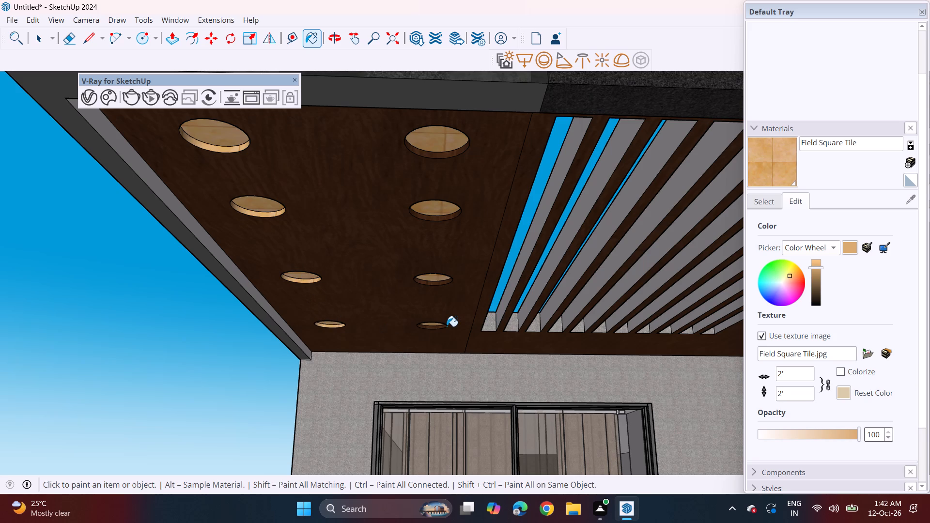
# Paint the inner side rims of the four recesses nearest the pergola slats in the top-floor balcony ceiling with Field Square Tile.
pyautogui.click(434, 326)
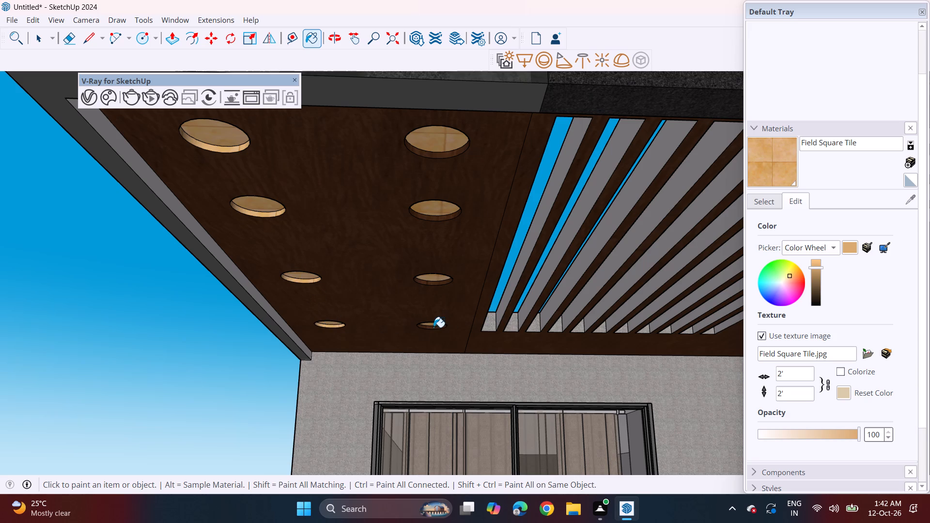
pyautogui.doubleClick(434, 327)
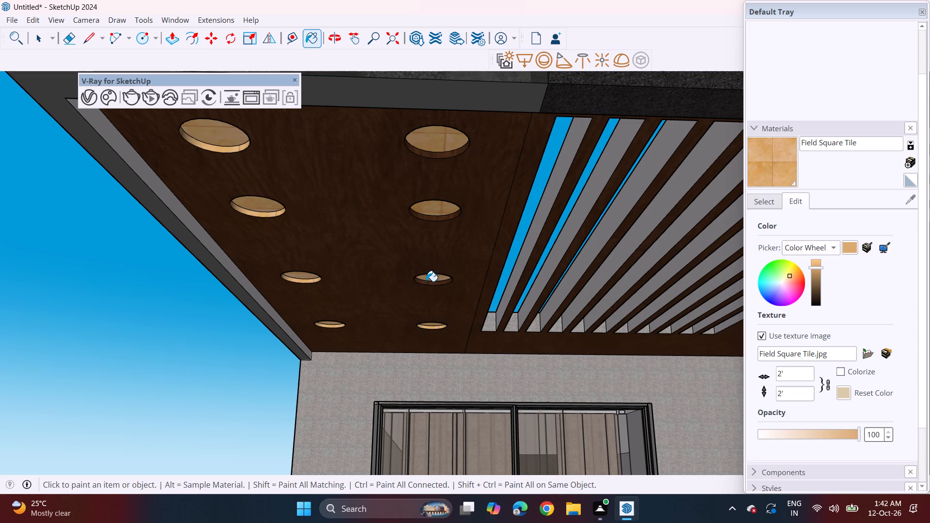
pyautogui.click(426, 281)
pyautogui.scroll(2, 440, 220)
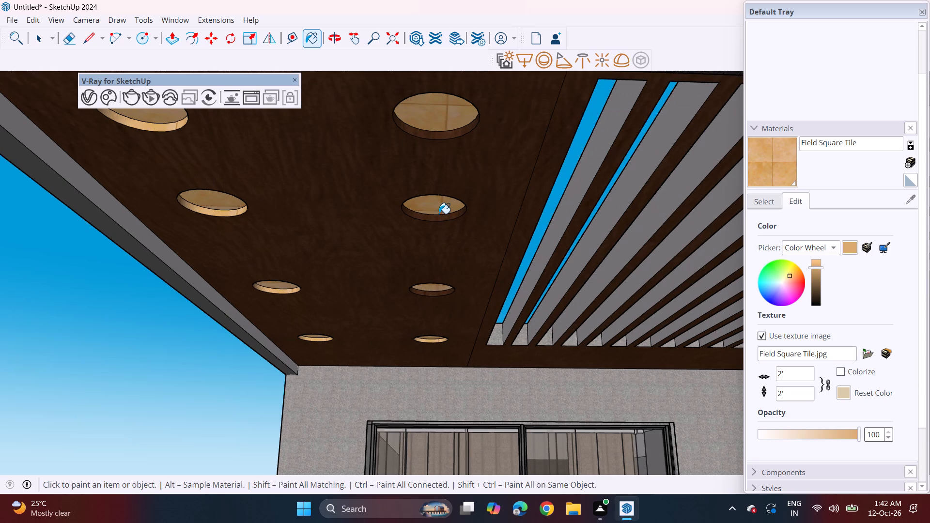
pyautogui.click(440, 219)
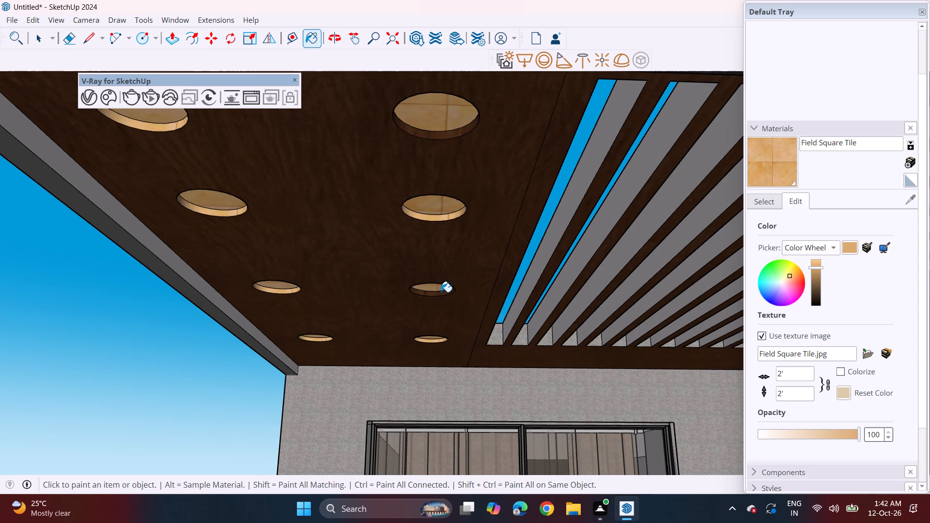
pyautogui.click(441, 289)
pyautogui.click(441, 292)
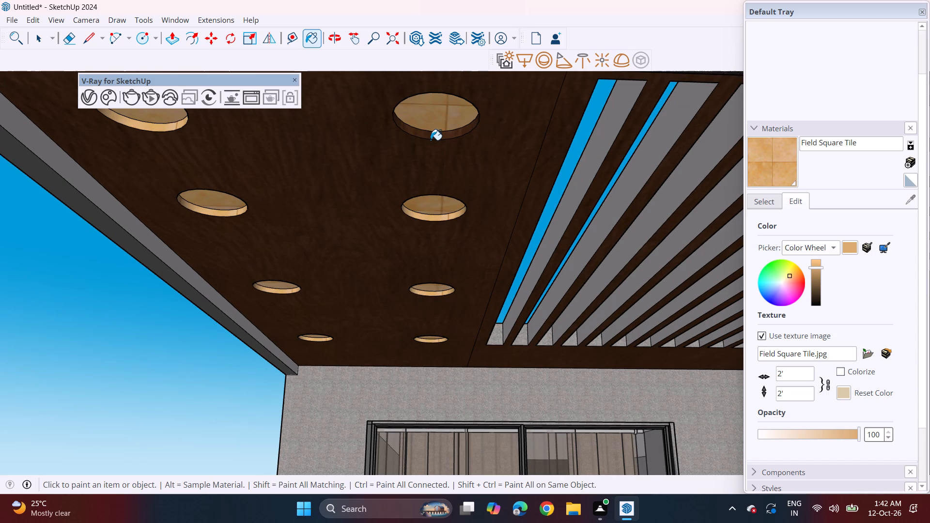
pyautogui.click(431, 135)
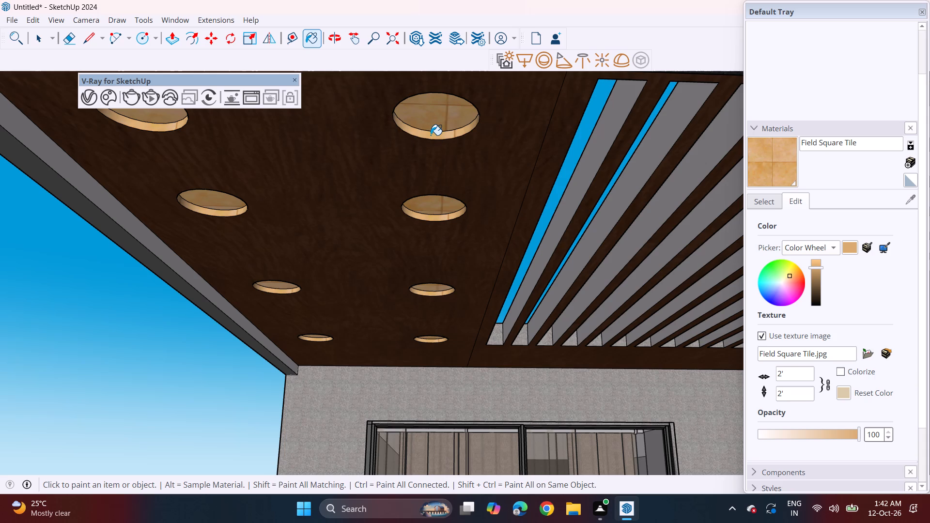
# Paint the inner side rims of the two recesses nearest the grey side wall in the middle balcony ceiling with Field Square Tile.
pyautogui.scroll(-17, 431, 135)
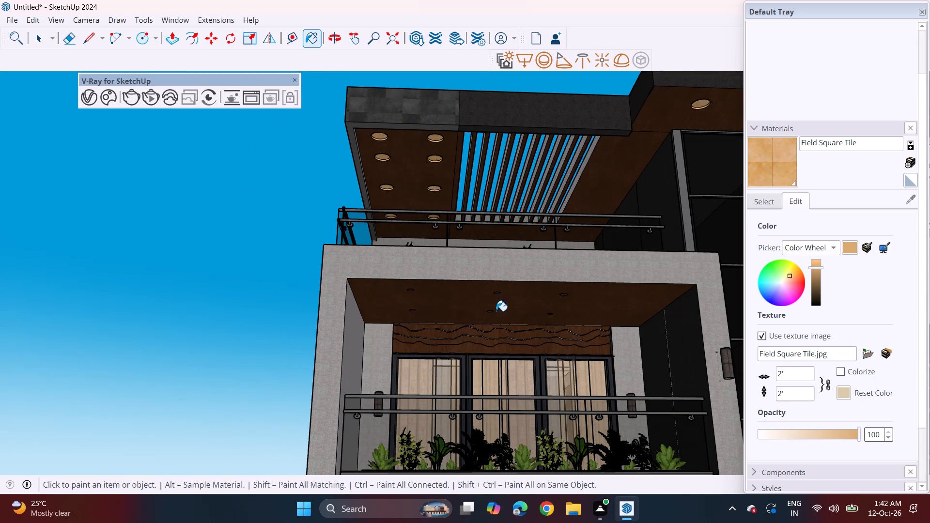
pyautogui.scroll(9, 442, 301)
pyautogui.moveTo(418, 300); pyautogui.dragTo(404, 257, button='middle')
pyautogui.scroll(3, 384, 236)
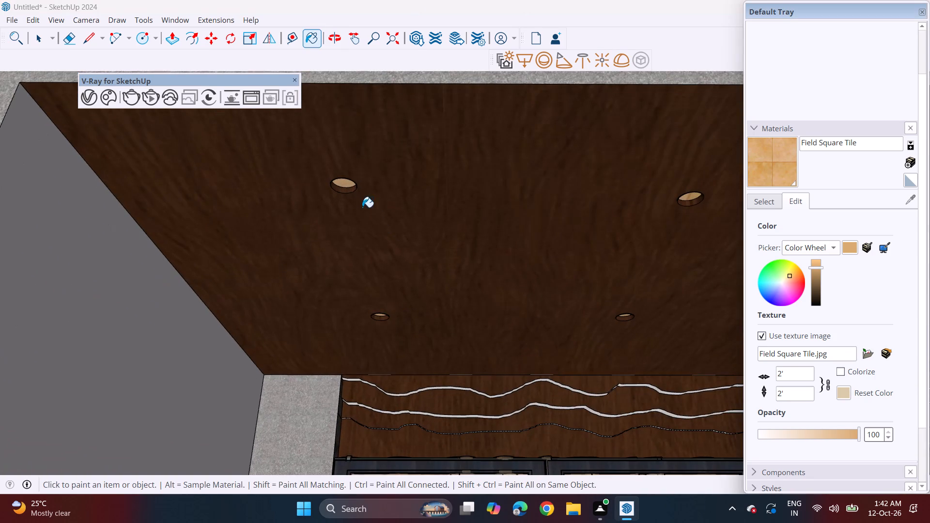
pyautogui.click(350, 190)
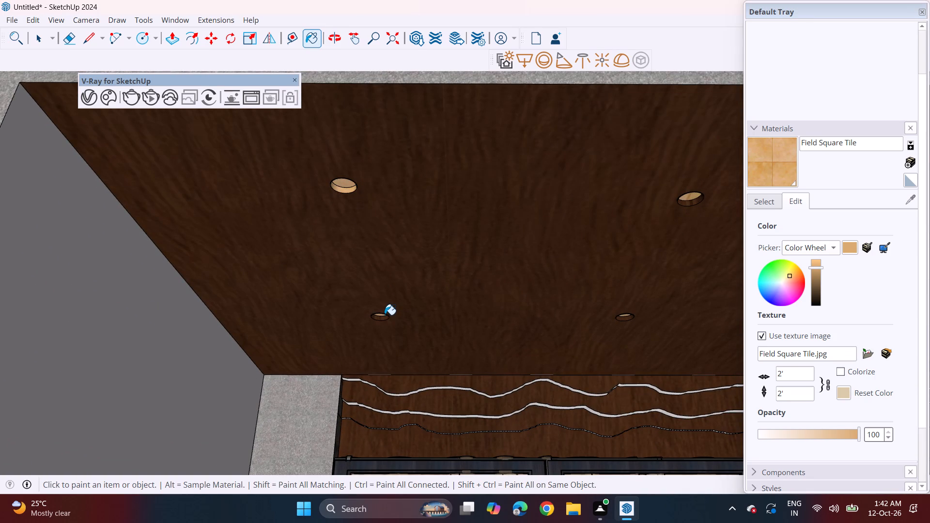
pyautogui.click(385, 318)
# Paint the inner side rims of the four remaining downlight recesses in the middle balcony ceiling with Field Square Tile.
pyautogui.keyDown('shift'); pyautogui.moveTo(451, 320); pyautogui.dragTo(184, 306, button='middle'); pyautogui.keyUp('shift')
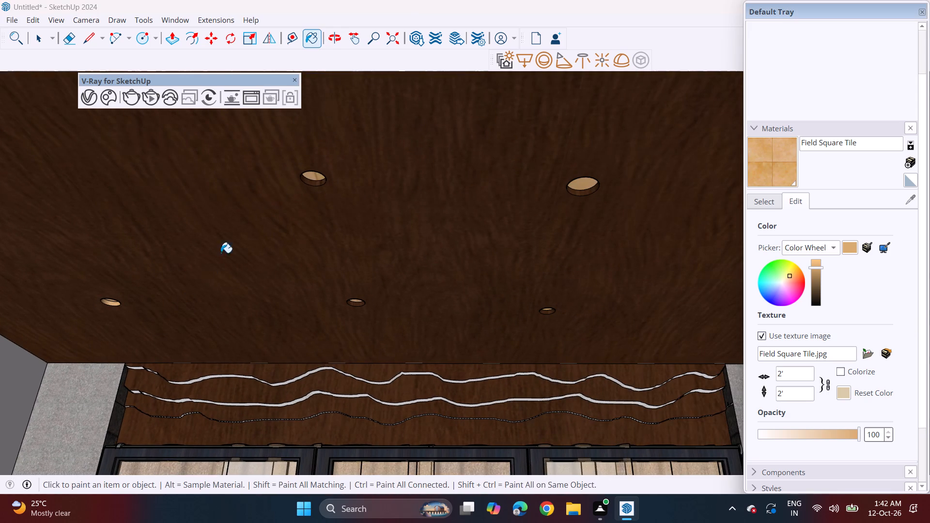
pyautogui.click(317, 181)
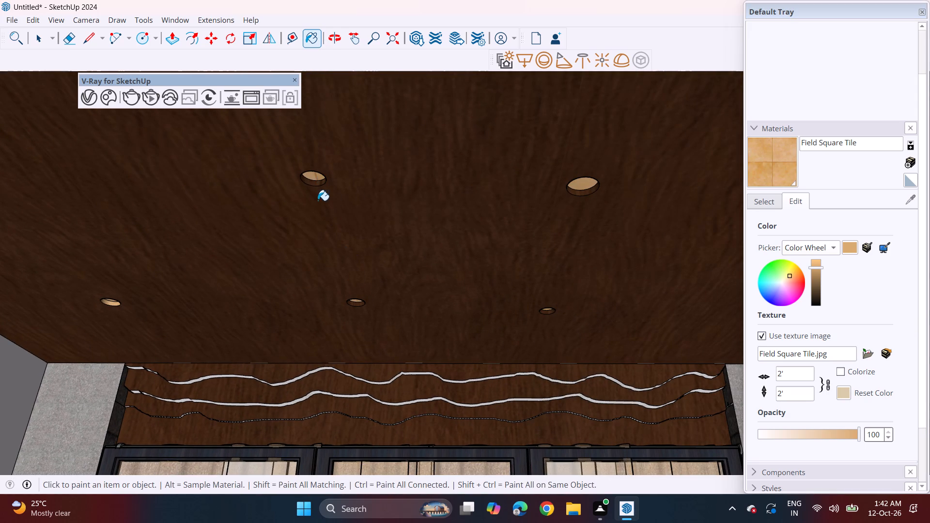
pyautogui.click(313, 182)
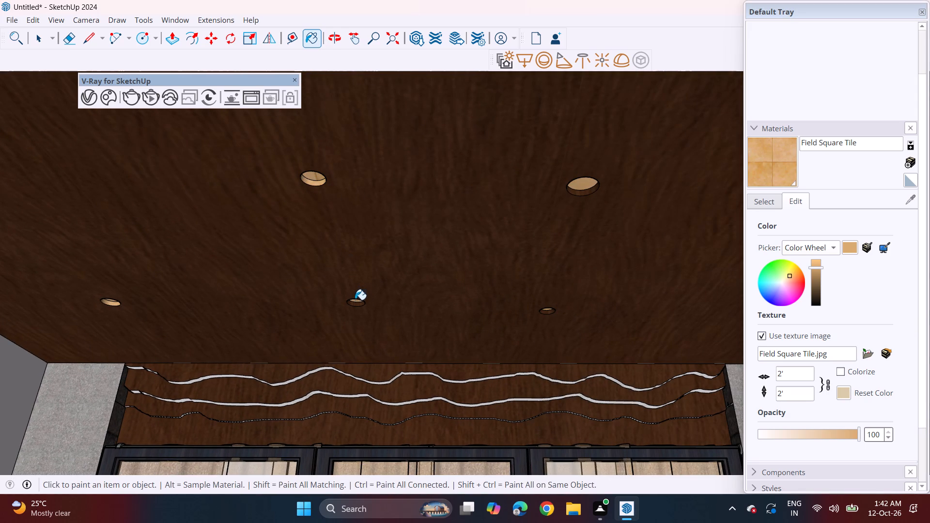
pyautogui.click(356, 304)
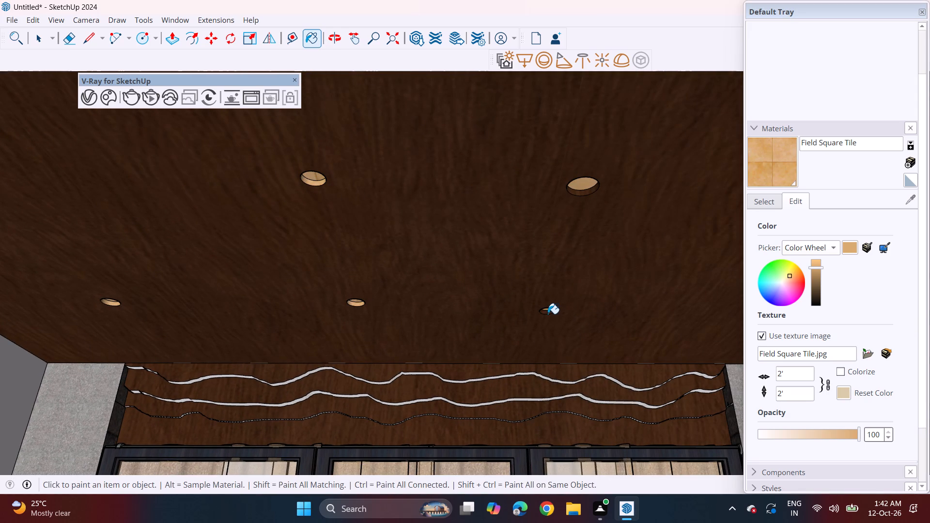
pyautogui.click(548, 312)
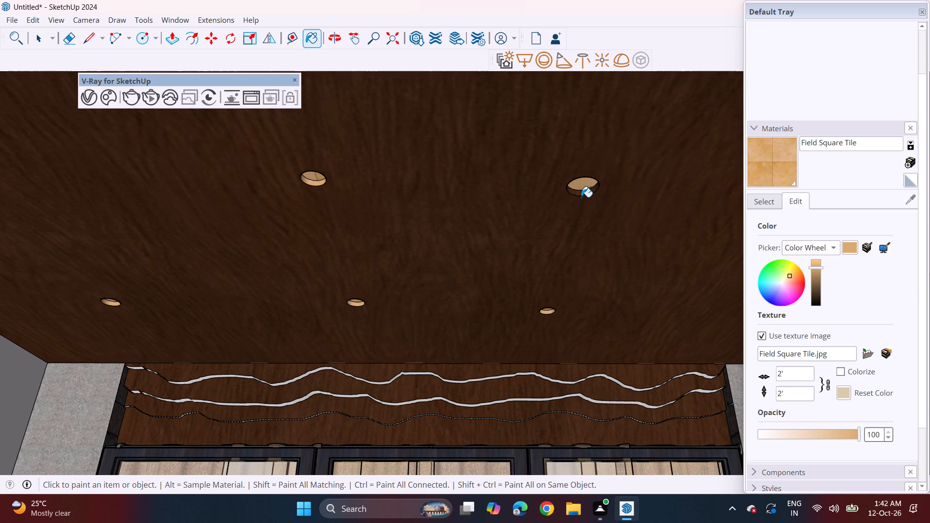
pyautogui.click(581, 193)
# Paint the white zigzag strips on the tall marble facade panel with Field Square Tile.
pyautogui.scroll(-2, 594, 215)
pyautogui.keyDown('shift'); pyautogui.moveTo(581, 231); pyautogui.dragTo(372, 246, button='middle'); pyautogui.keyUp('shift')
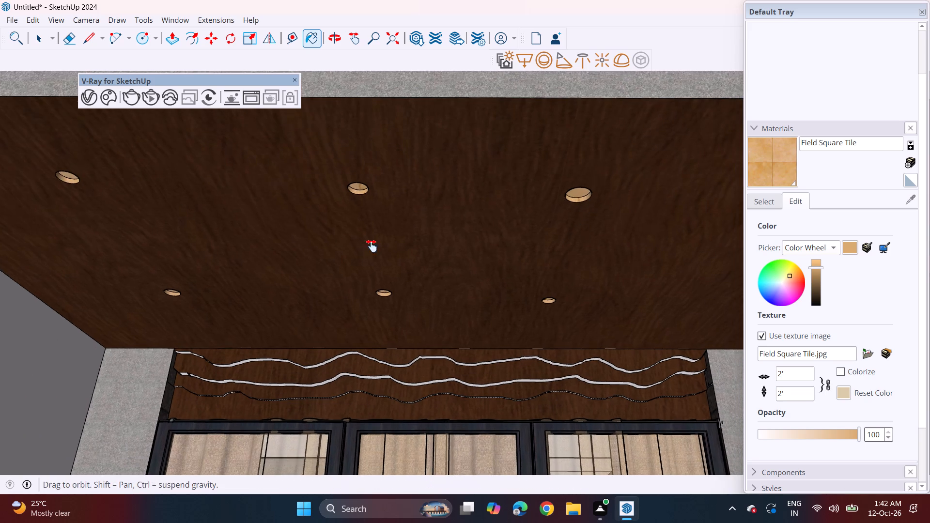
pyautogui.keyDown('shift'); pyautogui.moveTo(372, 246); pyautogui.dragTo(263, 229, button='middle'); pyautogui.keyUp('shift')
pyautogui.scroll(-8, 263, 231)
pyautogui.moveTo(273, 249); pyautogui.dragTo(259, 337, button='middle')
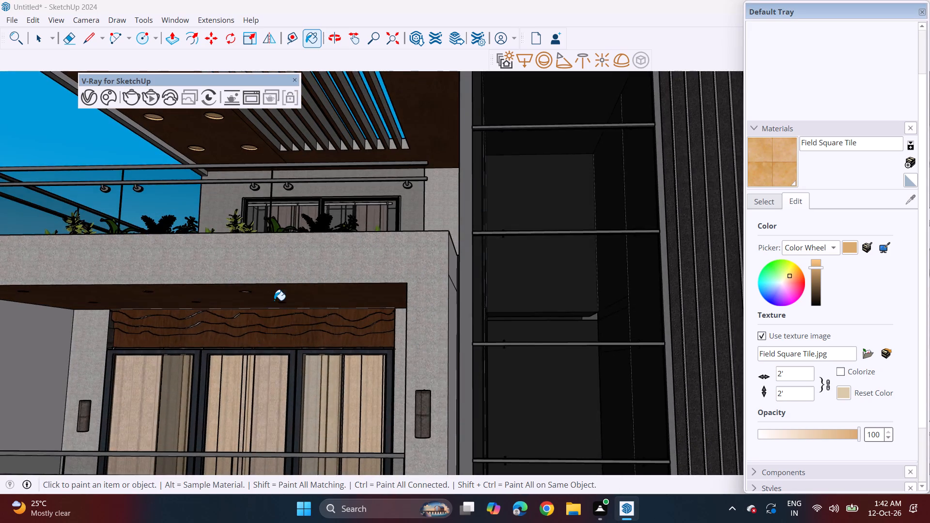
pyautogui.scroll(-4, 274, 300)
pyautogui.keyDown('shift'); pyautogui.moveTo(293, 332); pyautogui.dragTo(297, 297, button='middle'); pyautogui.keyUp('shift')
pyautogui.scroll(-2, 297, 297)
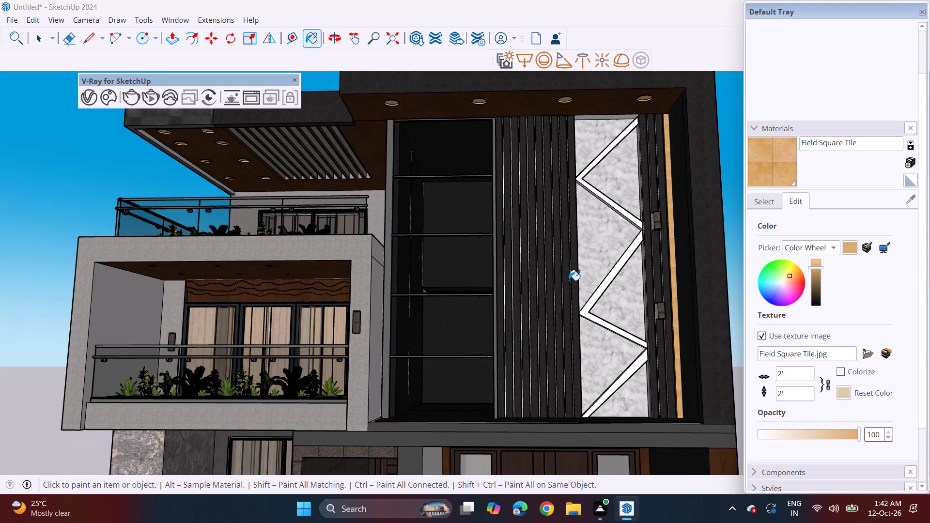
pyautogui.click(609, 280)
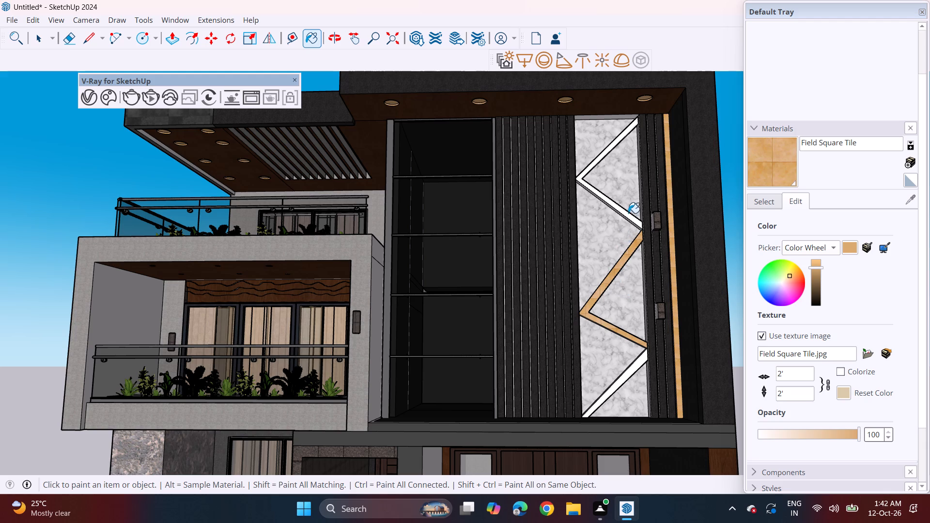
pyautogui.click(627, 216)
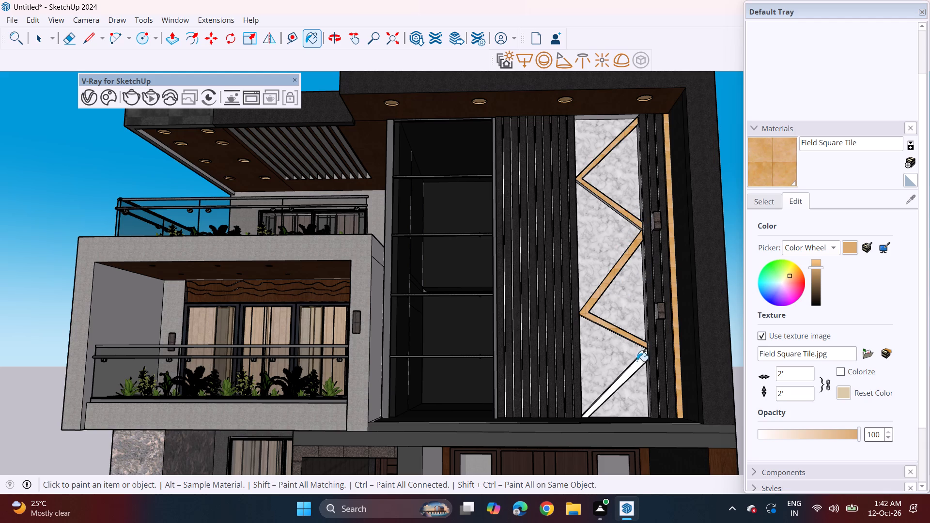
pyautogui.click(637, 362)
# Draw a line across the full width of the ceiling behind the wooden gates, close to the wood-clad rear wall.
pyautogui.scroll(-5, 621, 360)
pyautogui.keyDown('shift'); pyautogui.moveTo(610, 370); pyautogui.dragTo(600, 359, button='middle'); pyautogui.keyUp('shift')
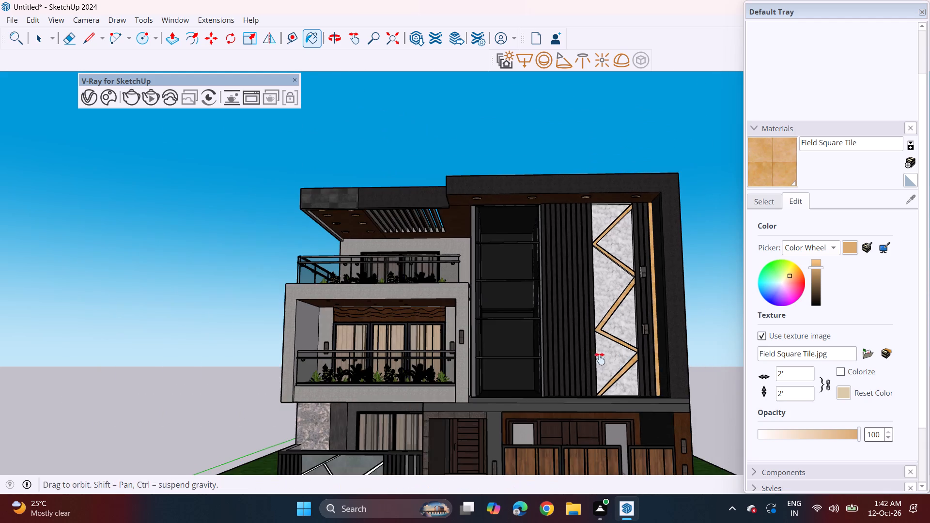
pyautogui.keyDown('shift'); pyautogui.moveTo(600, 359); pyautogui.dragTo(542, 283, button='middle'); pyautogui.keyUp('shift')
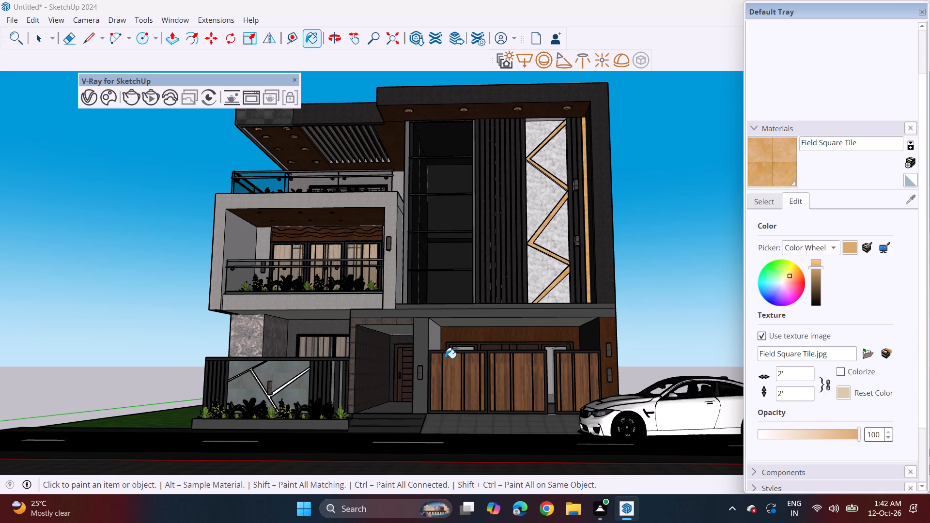
pyautogui.scroll(2, 445, 358)
pyautogui.moveTo(447, 340); pyautogui.dragTo(453, 299, button='middle')
pyautogui.scroll(1, 455, 304)
pyautogui.scroll(1, 455, 259)
pyautogui.moveTo(455, 258); pyautogui.dragTo(438, 360, button='middle')
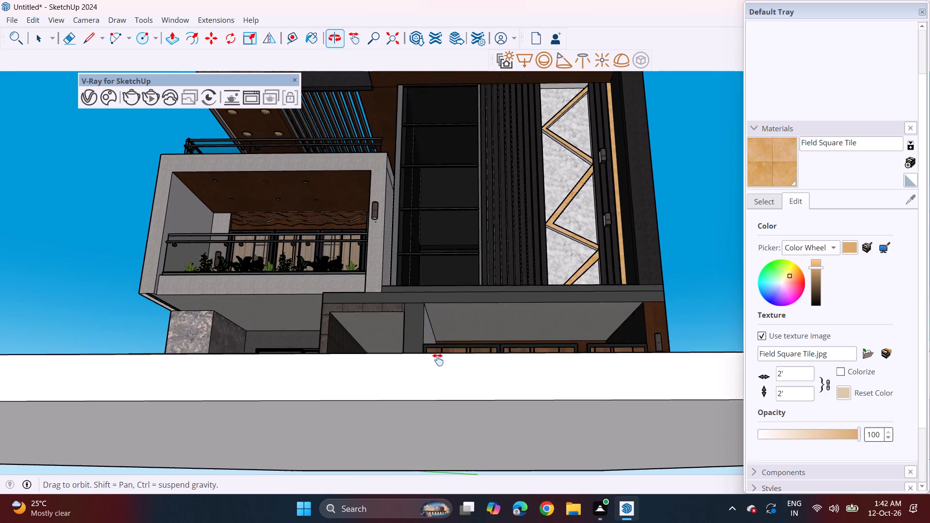
pyautogui.moveTo(438, 360); pyautogui.dragTo(438, 361, button='middle')
pyautogui.keyDown('shift'); pyautogui.moveTo(449, 307); pyautogui.dragTo(435, 367, button='middle'); pyautogui.keyUp('shift')
pyautogui.scroll(6, 440, 381)
pyautogui.middleClick(440, 381)
pyautogui.keyDown('shift'); pyautogui.moveTo(440, 380); pyautogui.dragTo(385, 312, button='middle'); pyautogui.keyUp('shift')
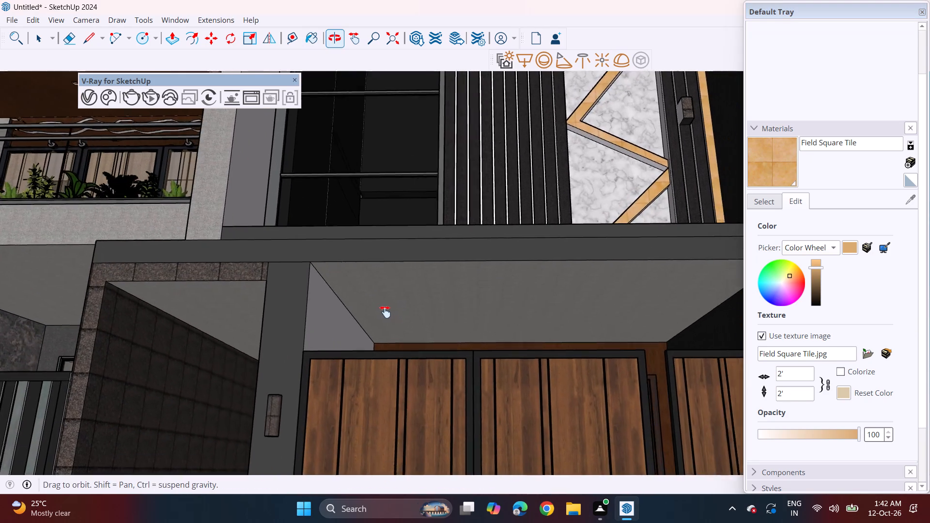
pyautogui.keyDown('shift'); pyautogui.moveTo(385, 312); pyautogui.dragTo(364, 307, button='middle'); pyautogui.keyUp('shift')
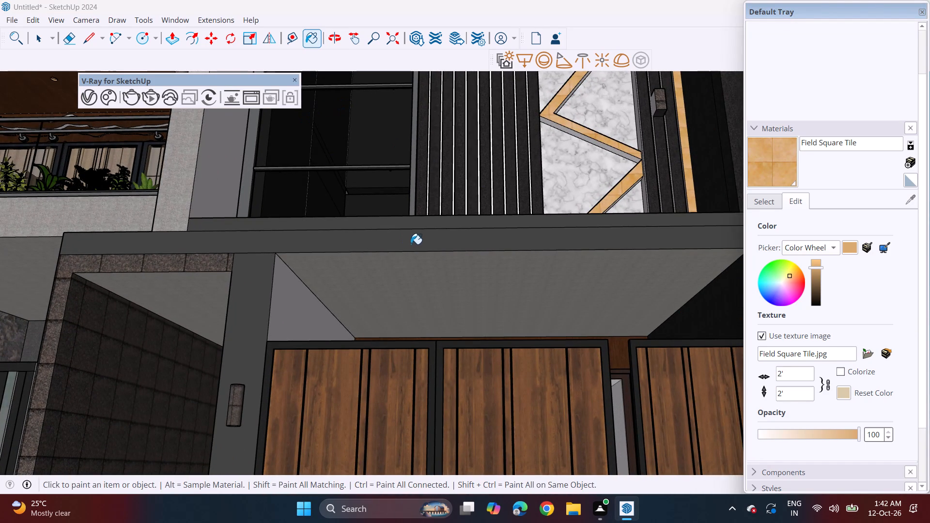
pyautogui.click(86, 35)
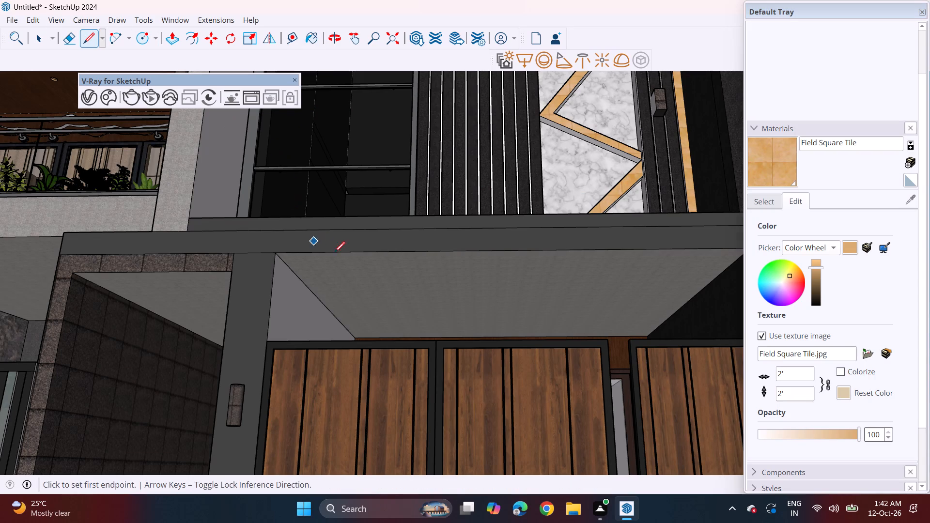
pyautogui.moveTo(335, 317); pyautogui.dragTo(355, 319)
pyautogui.moveTo(524, 314); pyautogui.dragTo(592, 333, button='middle')
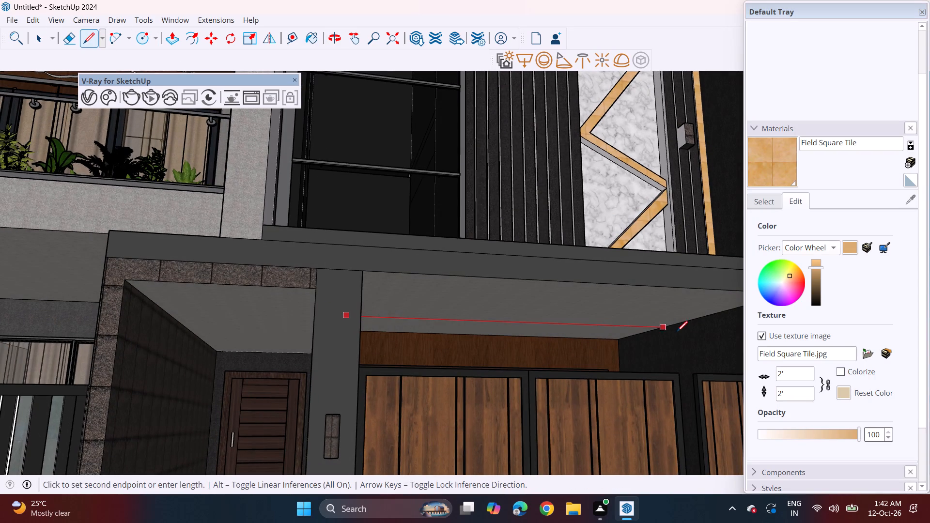
pyautogui.click(674, 331)
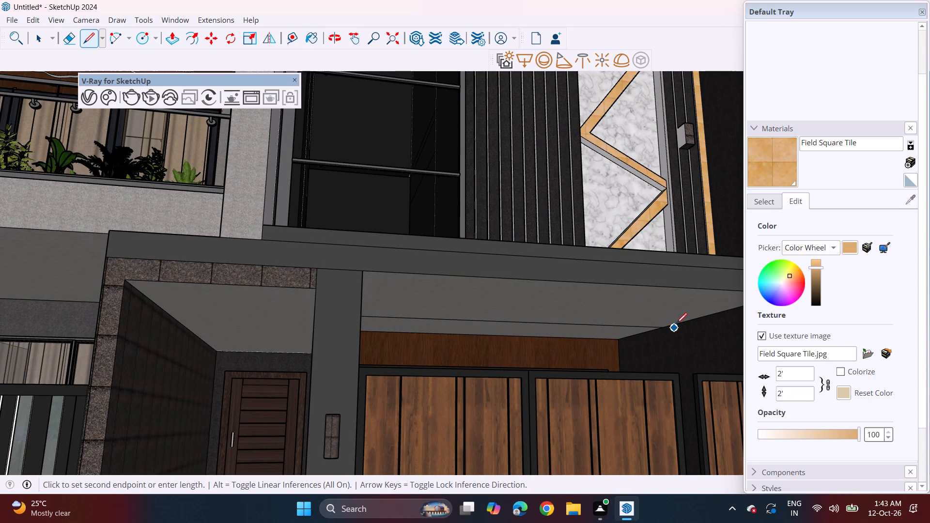
pyautogui.click(676, 323)
pyautogui.moveTo(477, 302); pyautogui.dragTo(393, 281, button='middle')
pyautogui.press('Escape')
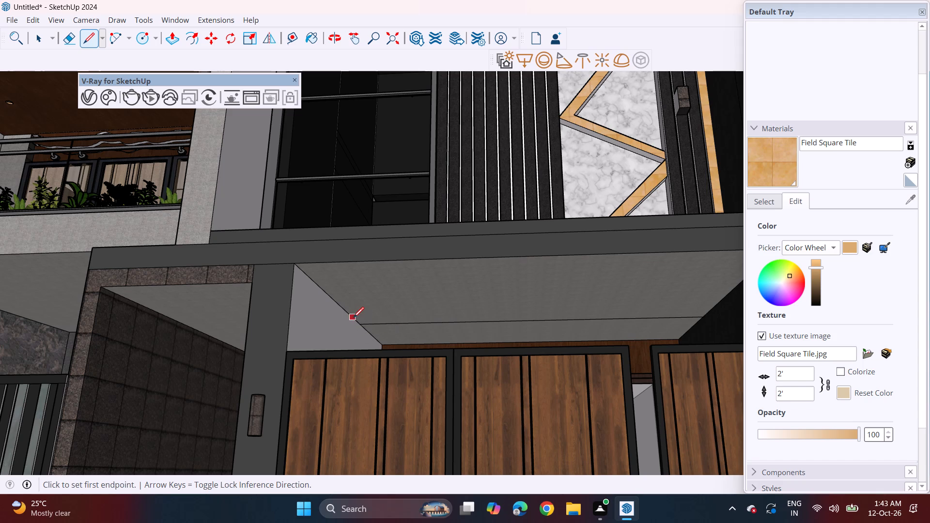
# Draw a second edge-to-edge line across the gate bay ceiling, just in front of the first, to form a narrow strip.
pyautogui.scroll(8, 359, 316)
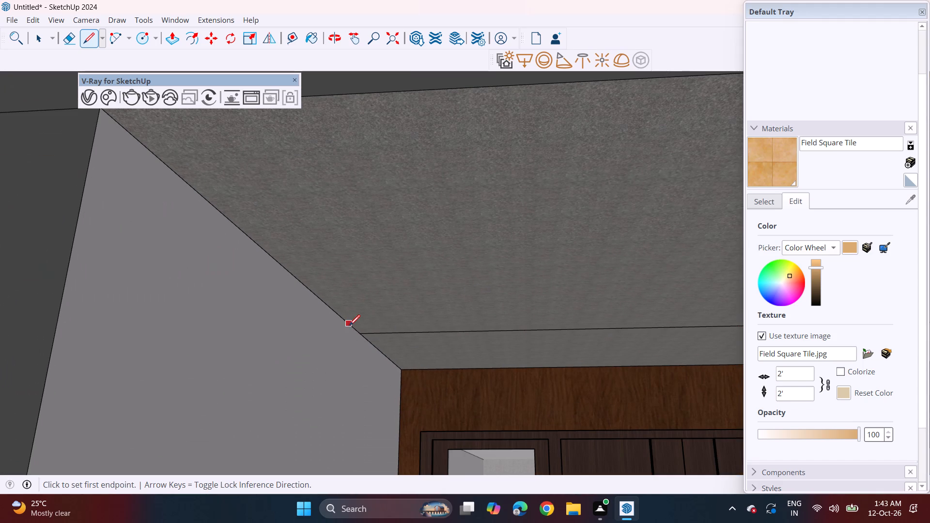
pyautogui.click(349, 325)
pyautogui.scroll(-5, 425, 313)
pyautogui.keyDown('shift'); pyautogui.moveTo(433, 308); pyautogui.dragTo(274, 273, button='middle'); pyautogui.keyUp('shift')
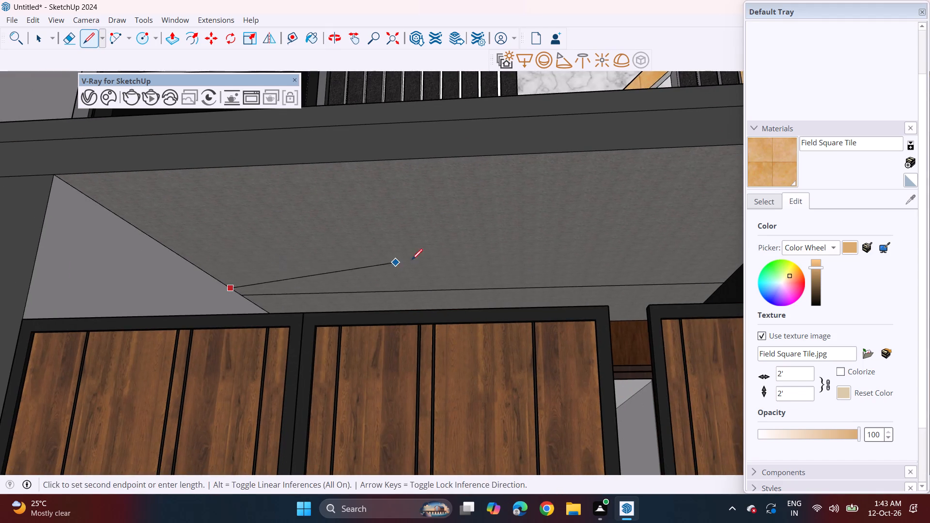
pyautogui.moveTo(448, 255); pyautogui.dragTo(322, 235, button='middle')
pyautogui.moveTo(315, 236); pyautogui.dragTo(370, 264, button='middle')
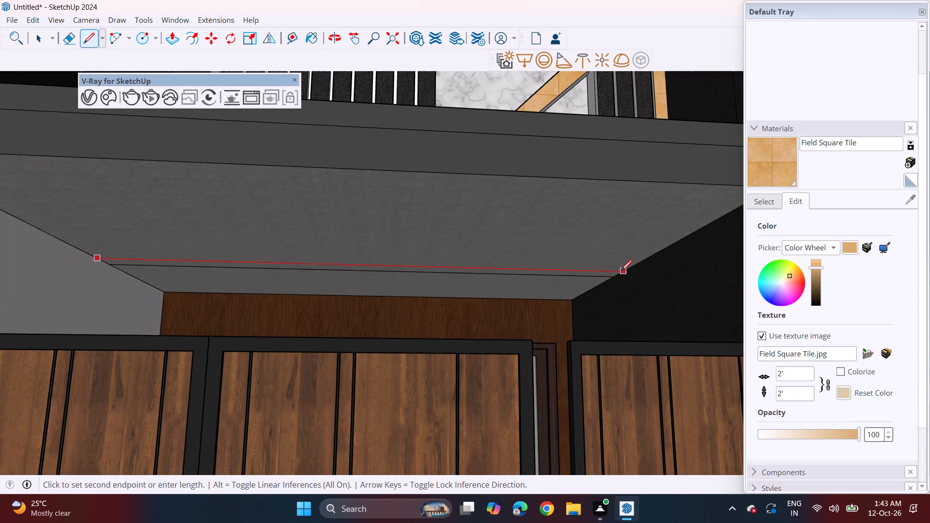
pyautogui.click(621, 271)
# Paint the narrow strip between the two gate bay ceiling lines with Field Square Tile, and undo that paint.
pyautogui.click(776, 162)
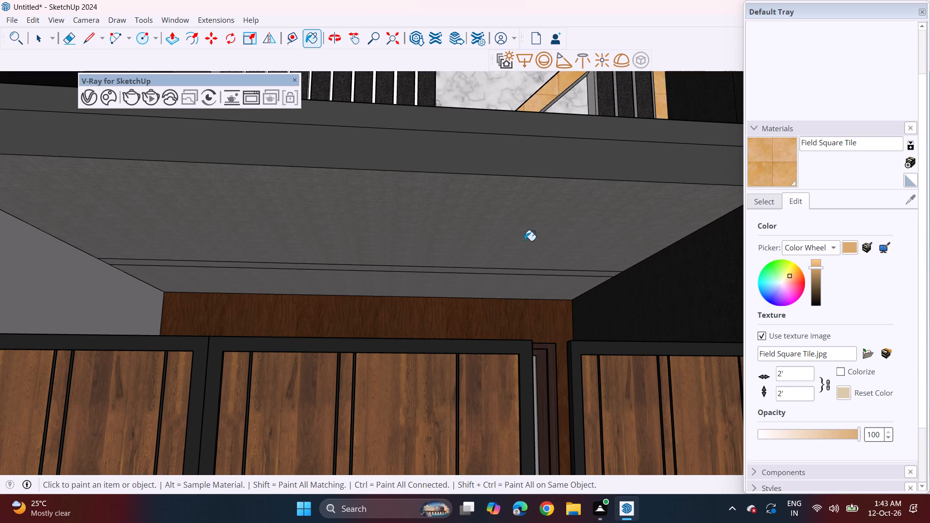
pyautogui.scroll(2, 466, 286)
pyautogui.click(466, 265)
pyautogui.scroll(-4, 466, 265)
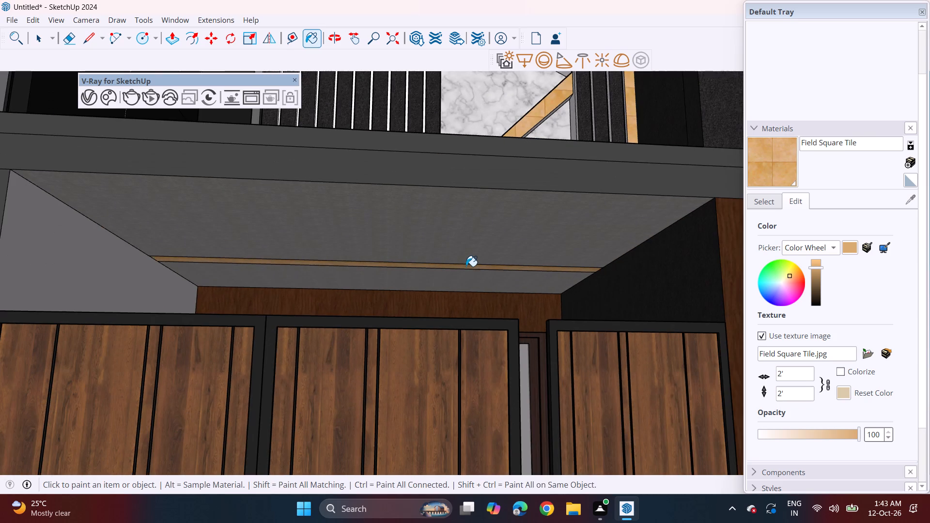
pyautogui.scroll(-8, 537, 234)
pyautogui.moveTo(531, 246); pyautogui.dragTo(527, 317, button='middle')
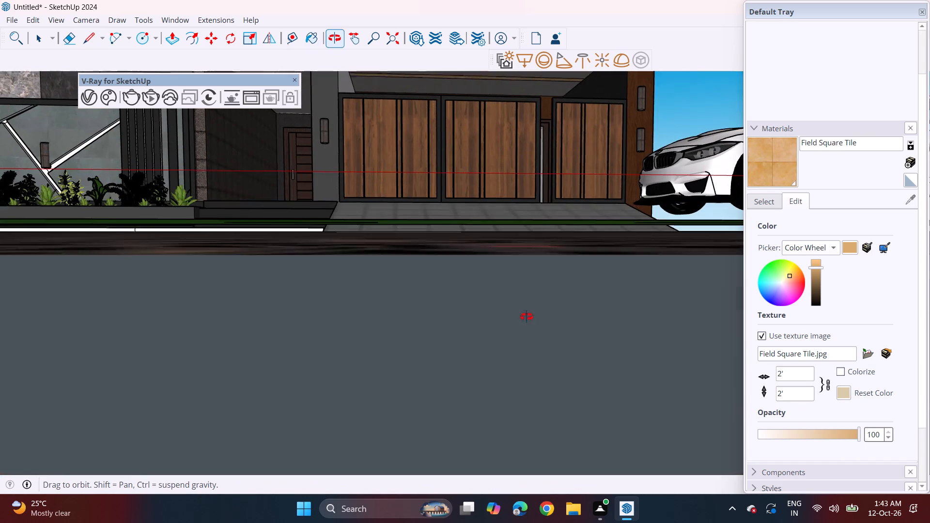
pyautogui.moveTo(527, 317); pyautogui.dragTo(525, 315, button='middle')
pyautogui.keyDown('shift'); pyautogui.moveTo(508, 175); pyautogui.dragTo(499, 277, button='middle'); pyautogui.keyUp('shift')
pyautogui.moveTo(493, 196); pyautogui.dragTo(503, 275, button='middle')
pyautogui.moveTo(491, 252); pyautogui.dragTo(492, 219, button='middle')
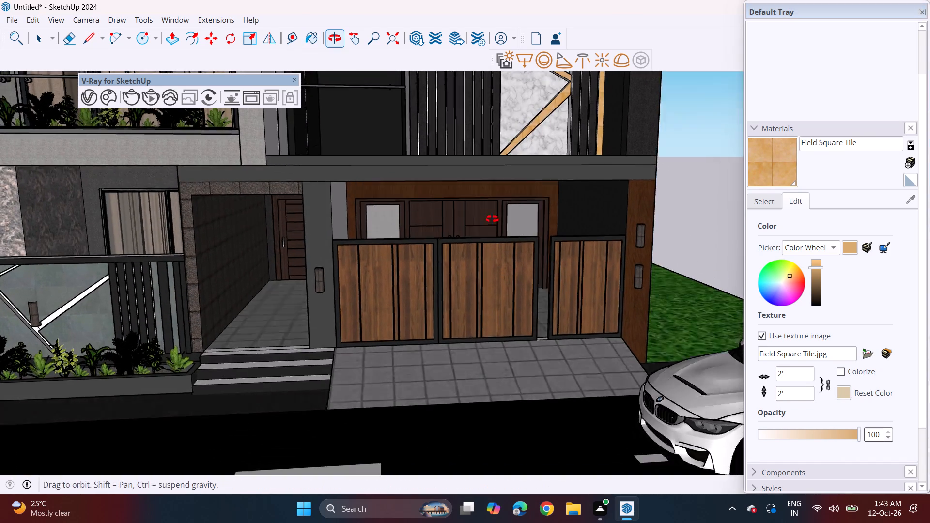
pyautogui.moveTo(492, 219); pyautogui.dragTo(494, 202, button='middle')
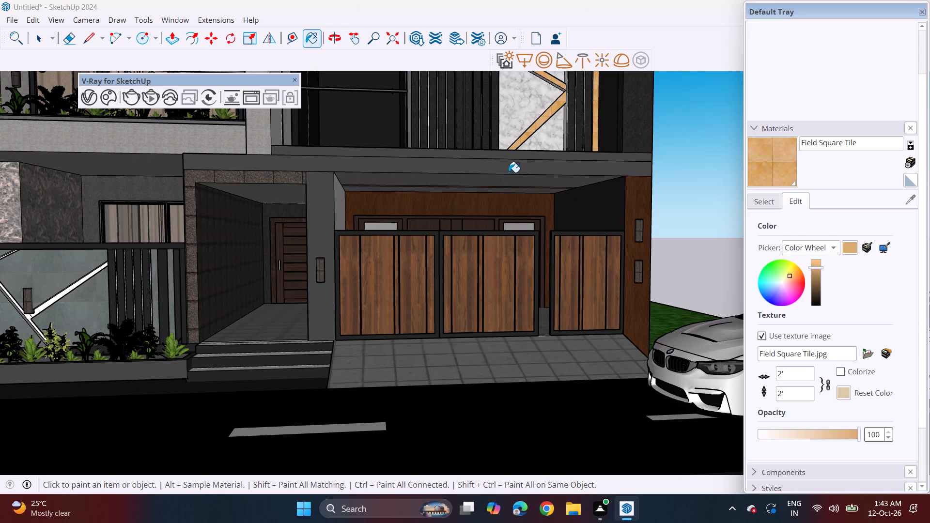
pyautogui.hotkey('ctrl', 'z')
# Paint the narrow strip across the ceiling behind the wooden gates with Field Square Tile.
pyautogui.moveTo(455, 168); pyautogui.dragTo(453, 136, button='middle')
pyautogui.scroll(2, 445, 194)
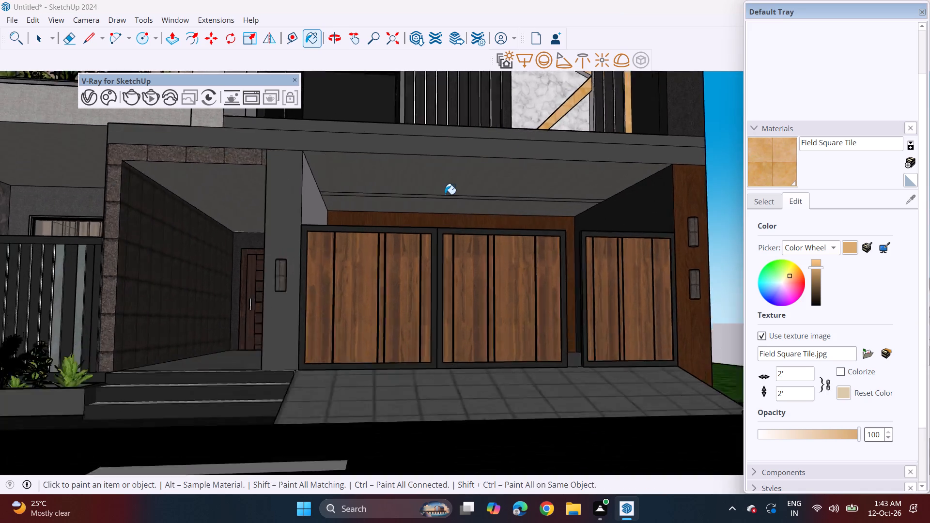
pyautogui.scroll(5, 445, 194)
pyautogui.click(447, 194)
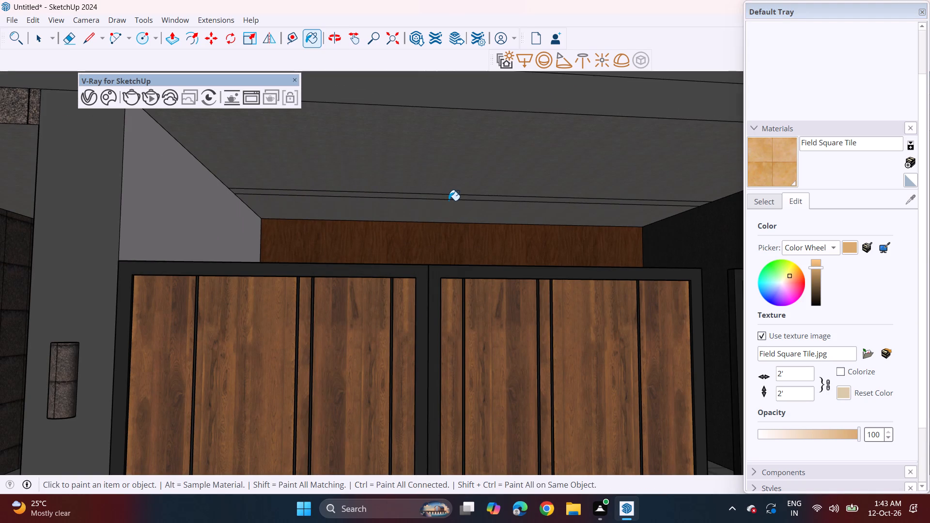
pyautogui.click(448, 194)
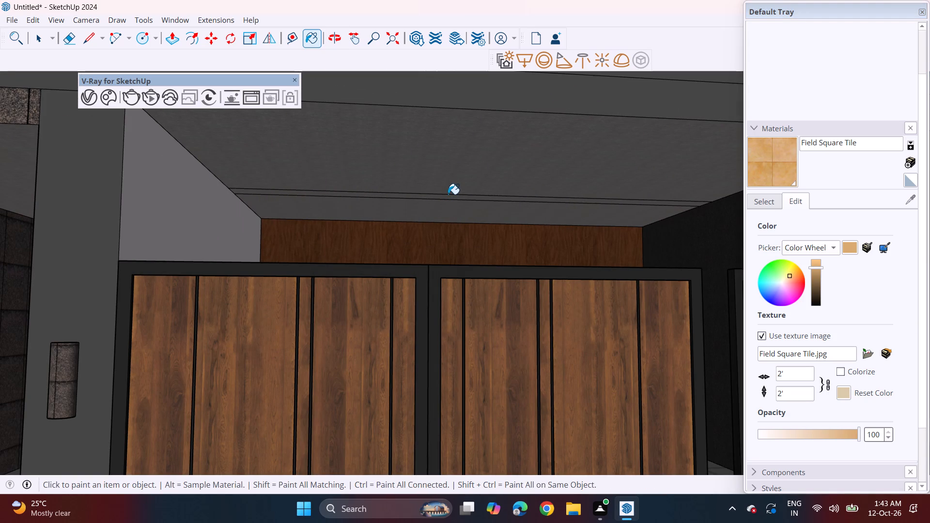
pyautogui.click(449, 195)
pyautogui.scroll(3, 449, 197)
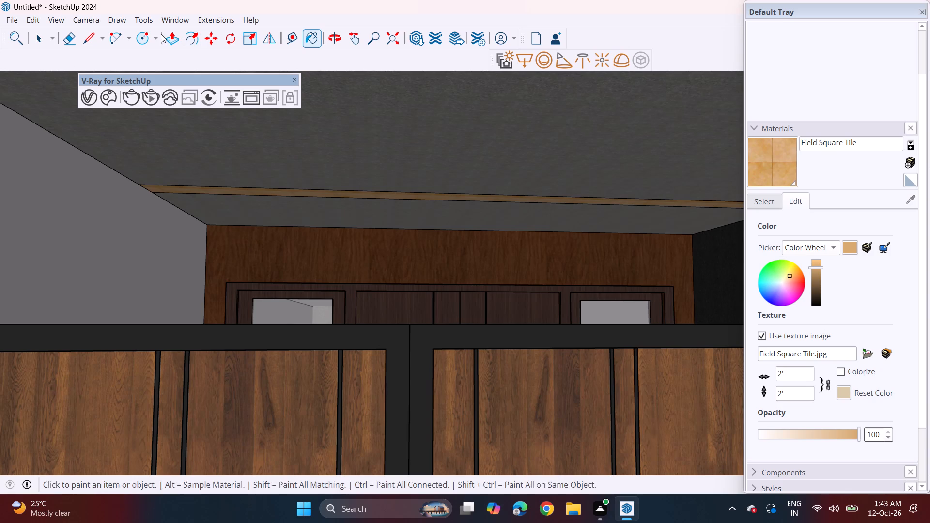
# Push/Pull the tile-painted strip slightly downward from the gate bay ceiling to form a thin raised band.
pyautogui.click(181, 42)
pyautogui.click(335, 193)
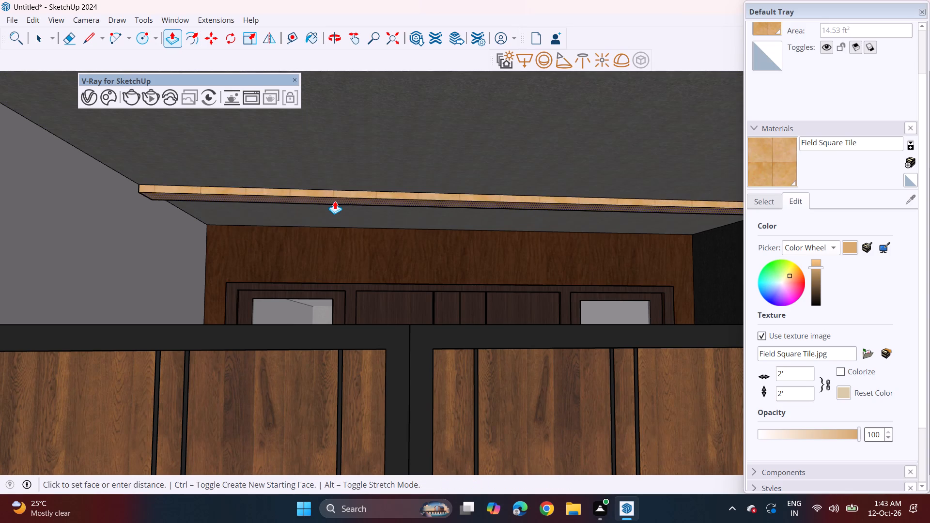
pyautogui.click(334, 198)
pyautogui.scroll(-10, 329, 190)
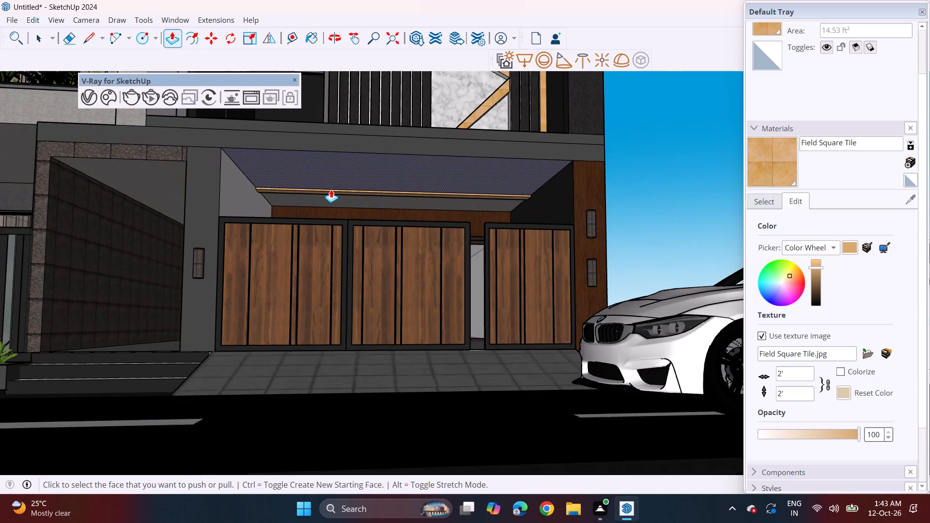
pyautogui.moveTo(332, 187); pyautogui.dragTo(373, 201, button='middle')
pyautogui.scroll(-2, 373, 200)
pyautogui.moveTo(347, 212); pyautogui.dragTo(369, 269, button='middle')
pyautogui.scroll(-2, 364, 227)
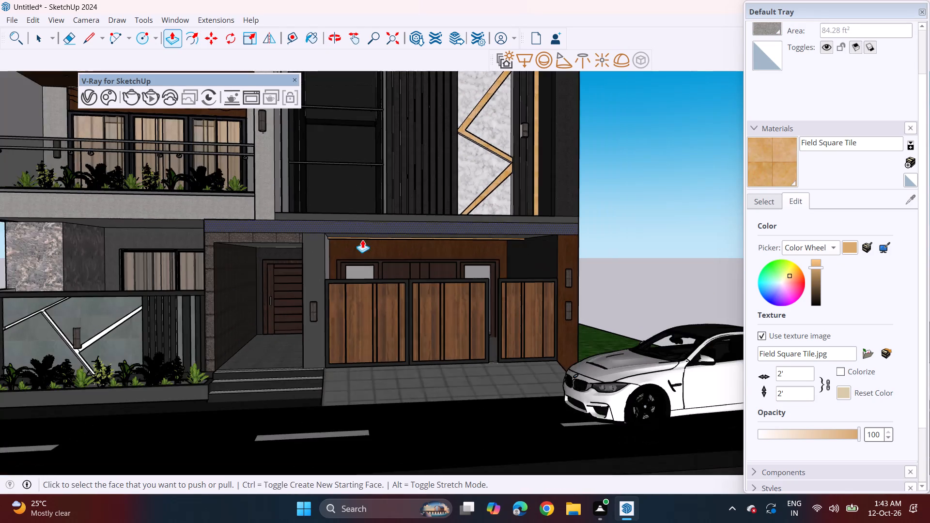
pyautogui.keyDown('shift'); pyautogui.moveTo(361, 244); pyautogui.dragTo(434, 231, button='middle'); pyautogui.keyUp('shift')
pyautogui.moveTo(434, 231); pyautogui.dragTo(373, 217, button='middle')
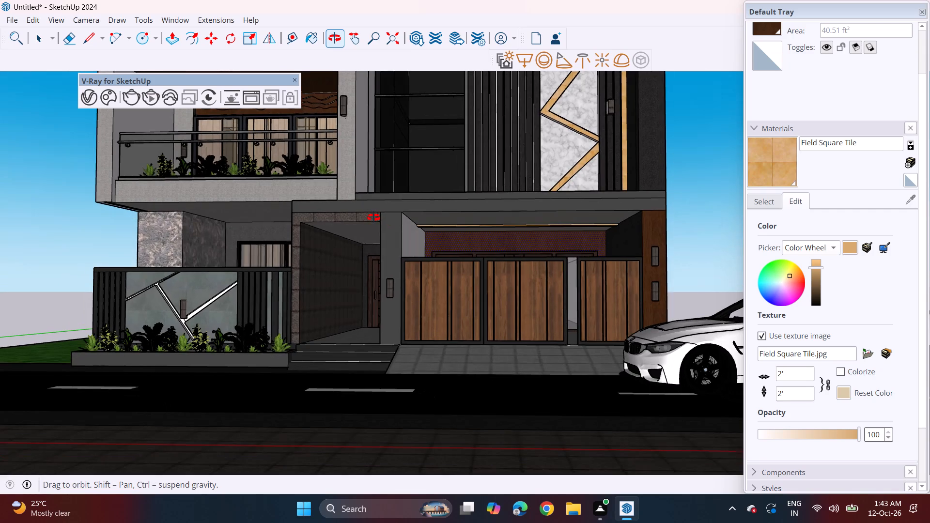
# Examine the house's front facade from the gate bay up to the roof.
pyautogui.moveTo(373, 217); pyautogui.dragTo(372, 217, button='middle')
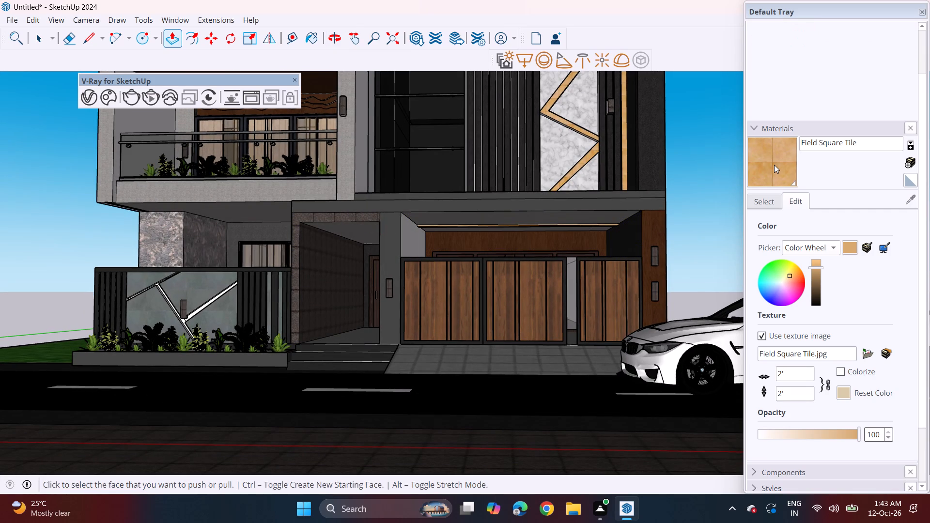
pyautogui.scroll(-3, 557, 229)
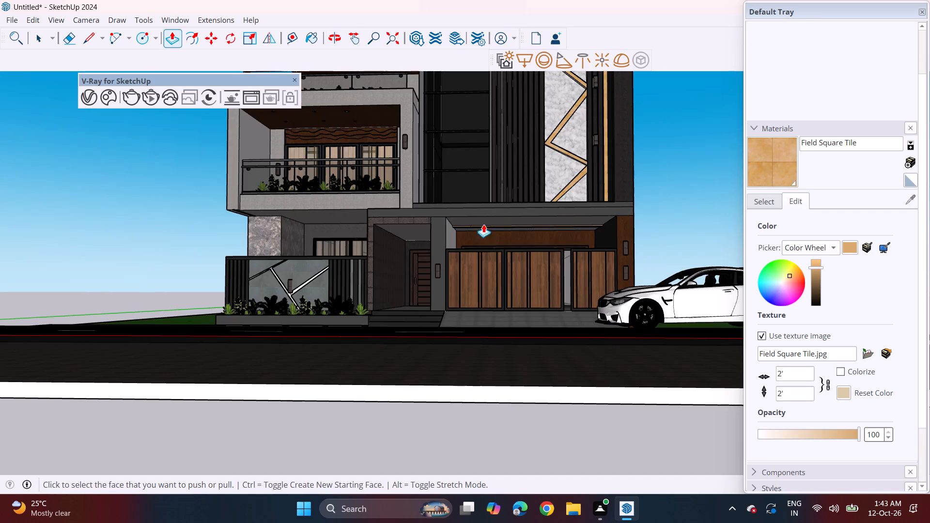
pyautogui.moveTo(483, 224); pyautogui.dragTo(493, 297, button='middle')
pyautogui.moveTo(479, 288); pyautogui.dragTo(480, 279, button='middle')
pyautogui.keyDown('shift'); pyautogui.moveTo(469, 292); pyautogui.dragTo(455, 312, button='middle'); pyautogui.keyUp('shift')
pyautogui.moveTo(422, 305); pyautogui.dragTo(433, 306, button='middle')
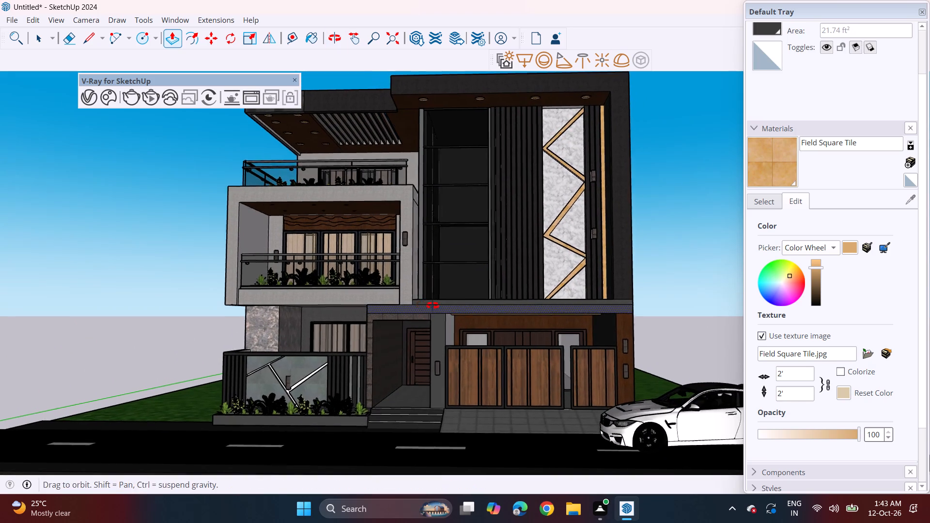
pyautogui.moveTo(433, 306); pyautogui.dragTo(437, 306, button='middle')
pyautogui.keyDown('shift'); pyautogui.moveTo(438, 294); pyautogui.dragTo(406, 322, button='middle'); pyautogui.keyUp('shift')
pyautogui.moveTo(385, 311); pyautogui.dragTo(397, 289, button='middle')
# Draw three circles spaced in a row across the middle-floor balcony ceiling, between the existing recessed downlights.
pyautogui.scroll(4, 261, 235)
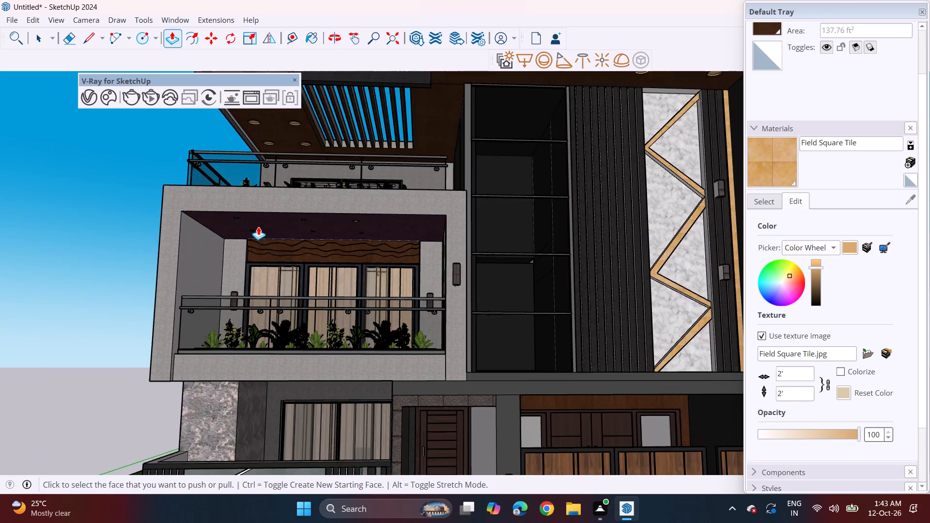
pyautogui.scroll(18, 258, 226)
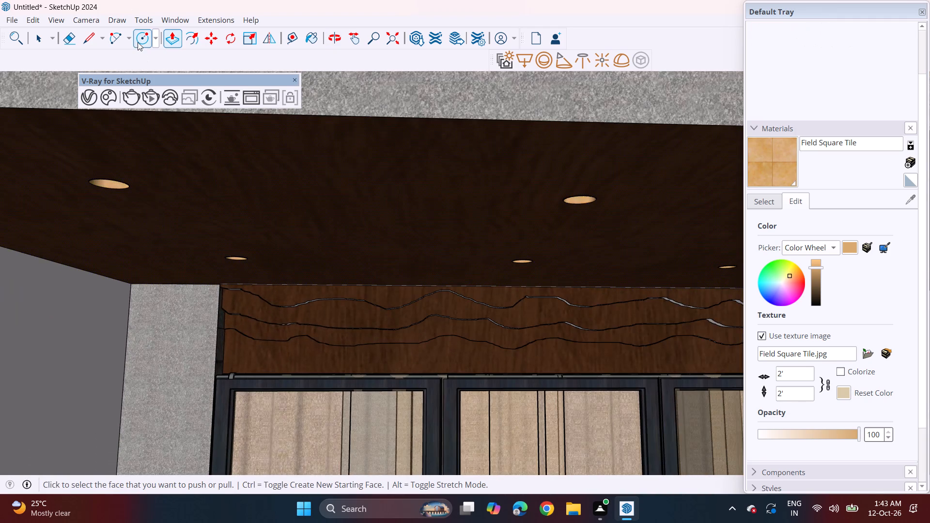
pyautogui.click(138, 41)
pyautogui.click(221, 221)
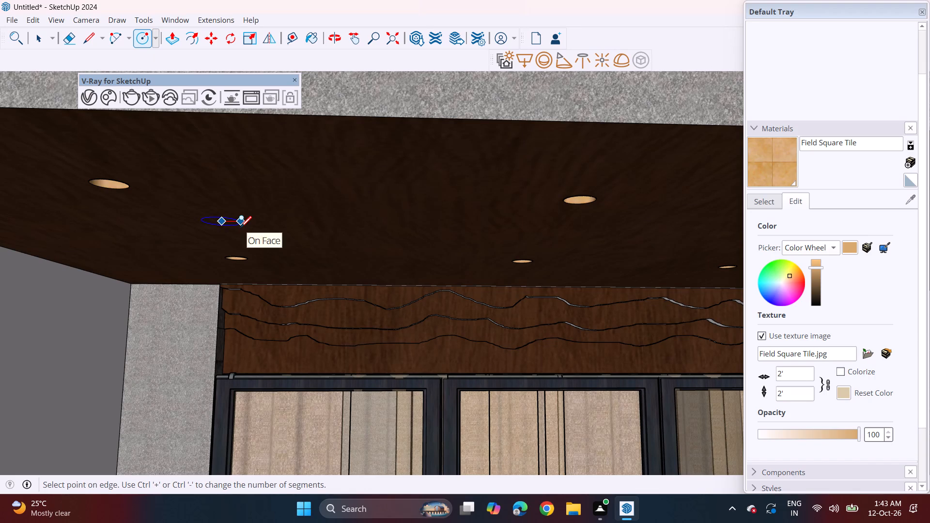
pyautogui.click(245, 226)
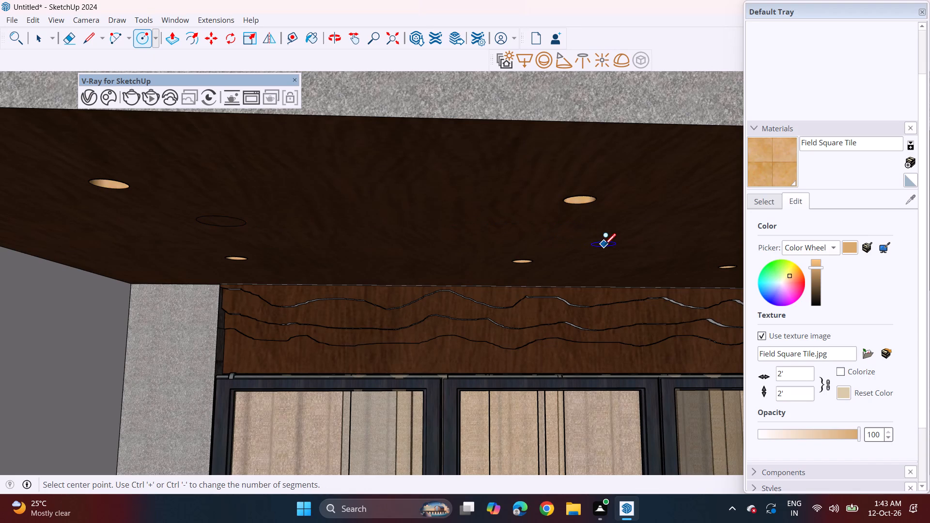
pyautogui.click(608, 231)
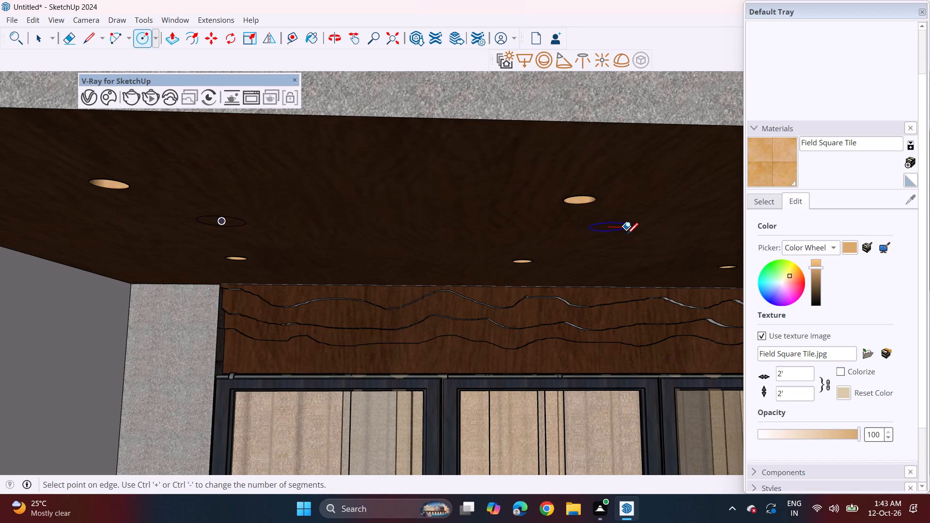
pyautogui.click(627, 233)
pyautogui.keyDown('shift'); pyautogui.moveTo(630, 231); pyautogui.dragTo(191, 241, button='middle'); pyautogui.keyUp('shift')
pyautogui.click(539, 235)
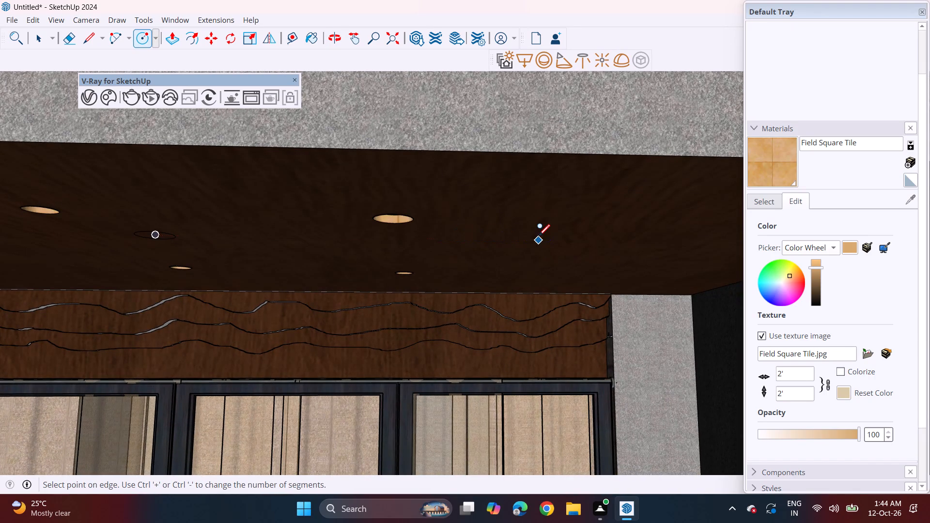
pyautogui.click(559, 237)
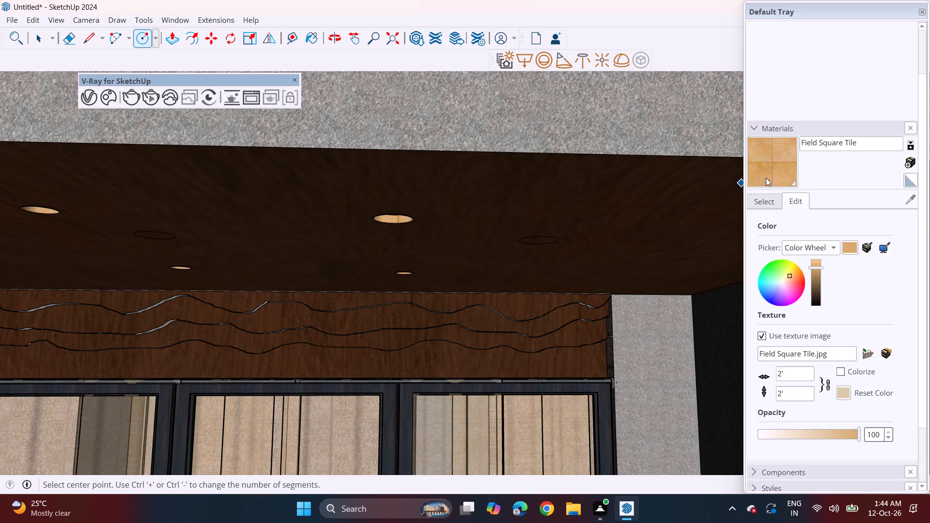
# Paint the three new circles on the middle-floor balcony ceiling with Field Square Tile.
pyautogui.click(771, 175)
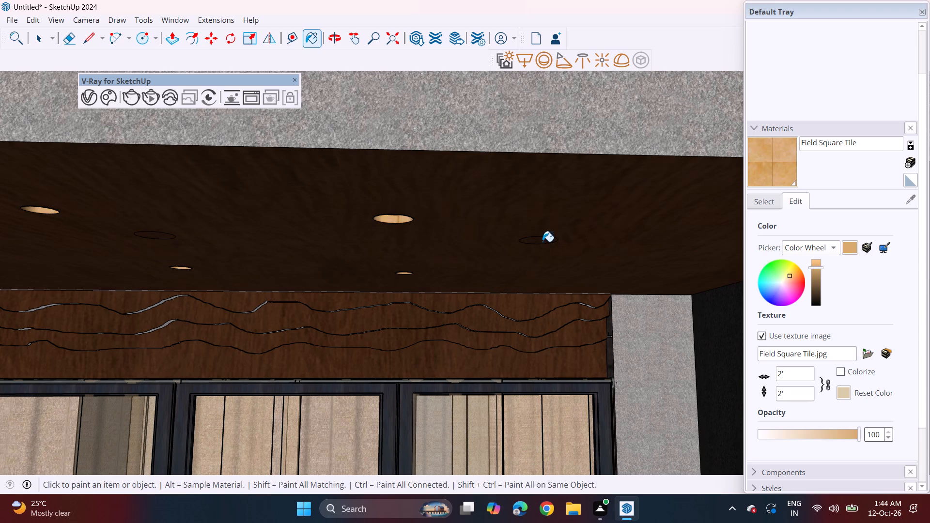
pyautogui.click(542, 240)
pyautogui.keyDown('shift'); pyautogui.moveTo(391, 249); pyautogui.dragTo(551, 234, button='middle'); pyautogui.keyUp('shift')
pyautogui.click(333, 218)
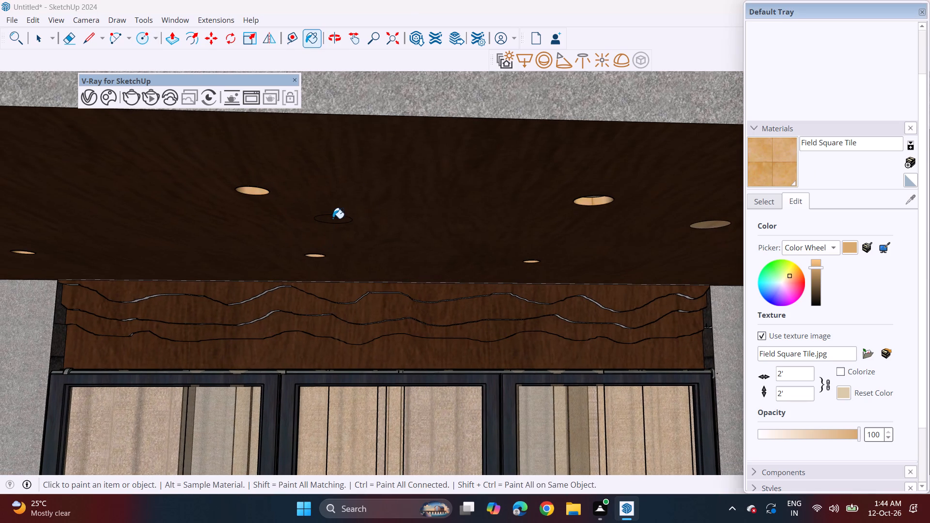
pyautogui.keyDown('shift'); pyautogui.moveTo(197, 229); pyautogui.dragTo(452, 214, button='middle'); pyautogui.keyUp('shift')
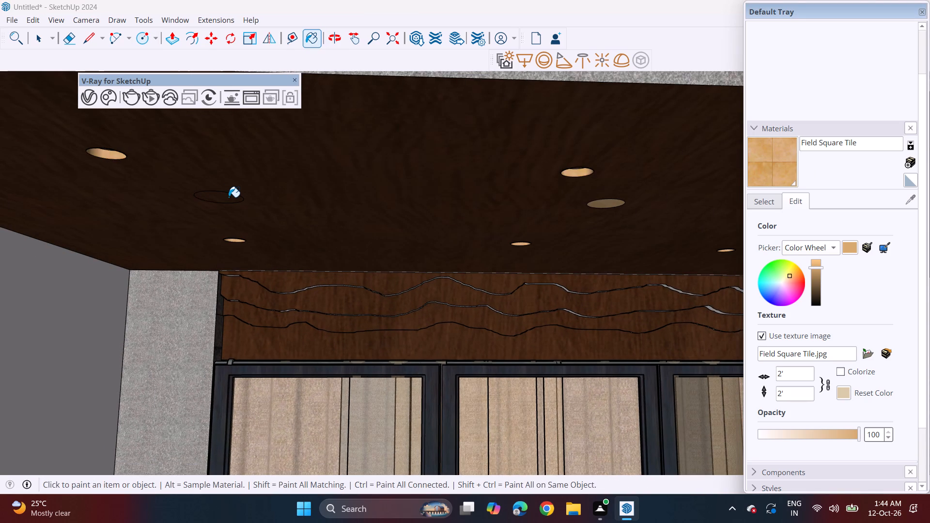
pyautogui.click(229, 197)
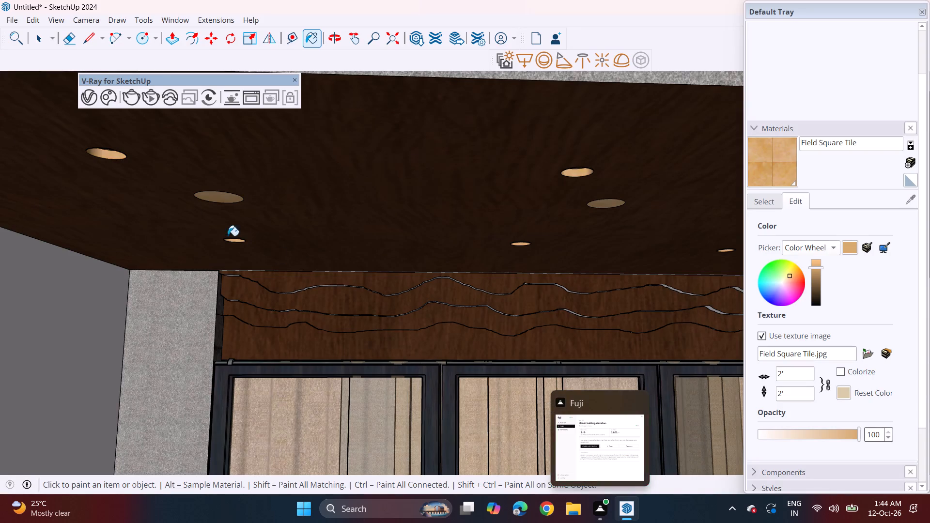
# Push/Pull the three tile-painted circles slightly downward from the balcony ceiling, all by the same distance, to form thin light discs.
pyautogui.press('space')
pyautogui.write('p')
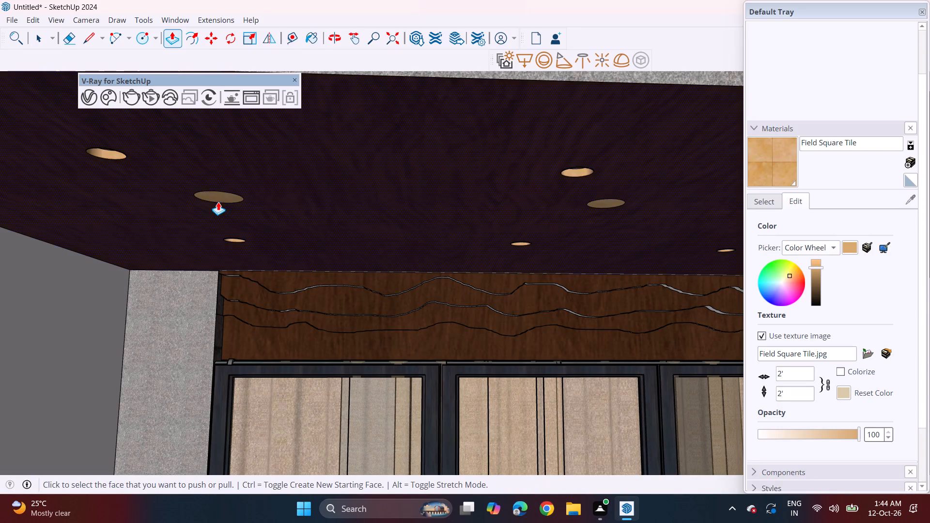
pyautogui.click(218, 202)
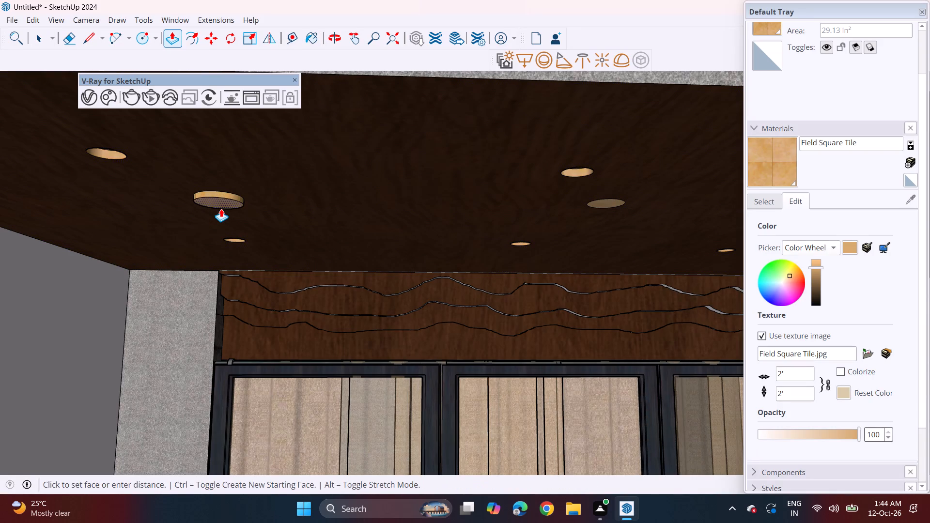
pyautogui.click(221, 209)
pyautogui.doubleClick(607, 205)
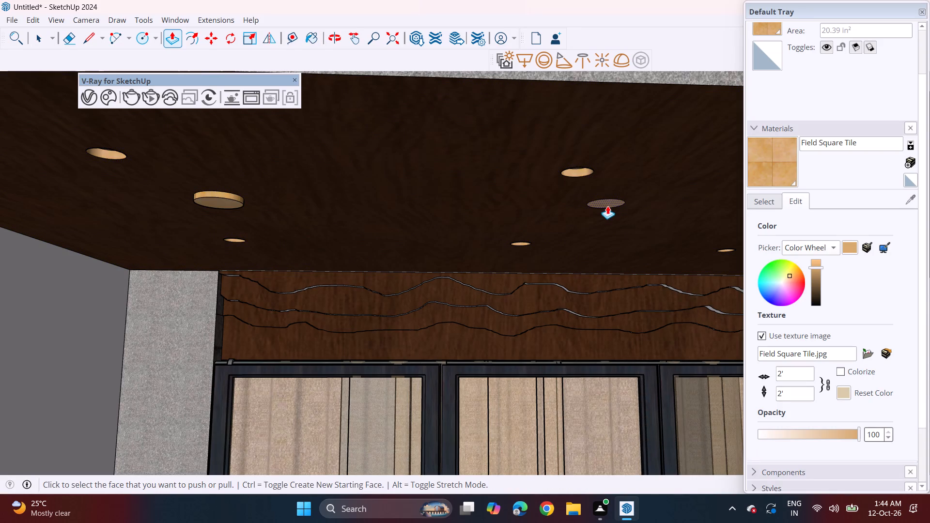
pyautogui.keyDown('shift'); pyautogui.moveTo(529, 228); pyautogui.dragTo(0, 243, button='middle'); pyautogui.keyUp('shift')
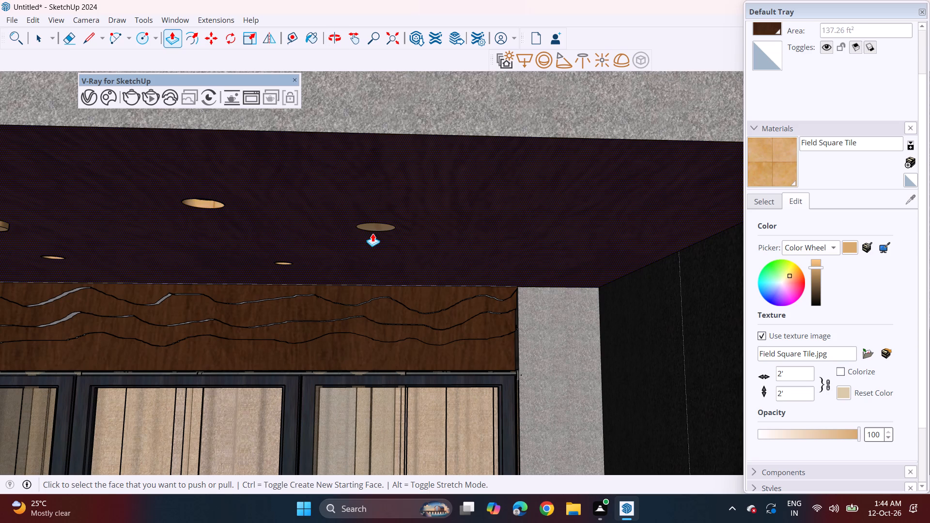
pyautogui.doubleClick(382, 228)
# Examine the balcony ceiling lights and the whole front elevation with the car and road.
pyautogui.scroll(-8, 367, 242)
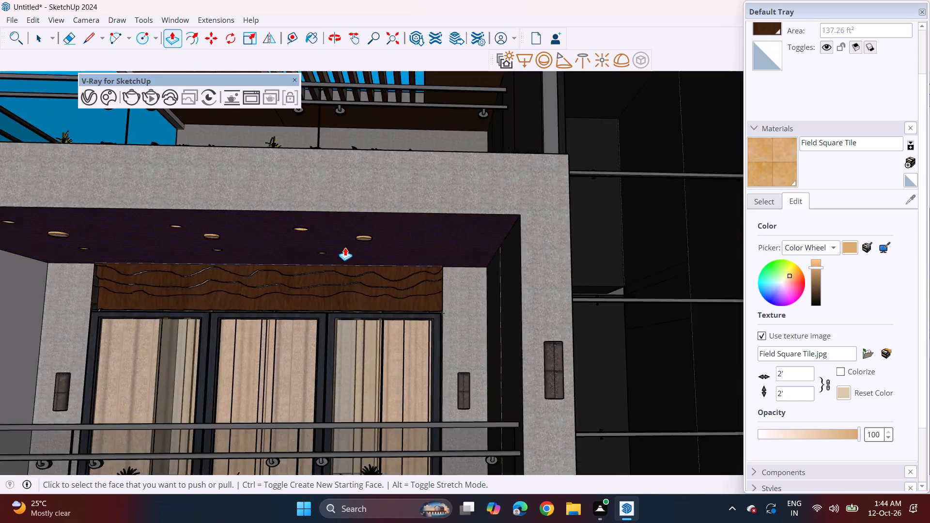
pyautogui.scroll(-14, 345, 247)
pyautogui.moveTo(334, 263); pyautogui.dragTo(255, 234, button='middle')
pyautogui.scroll(1, 266, 246)
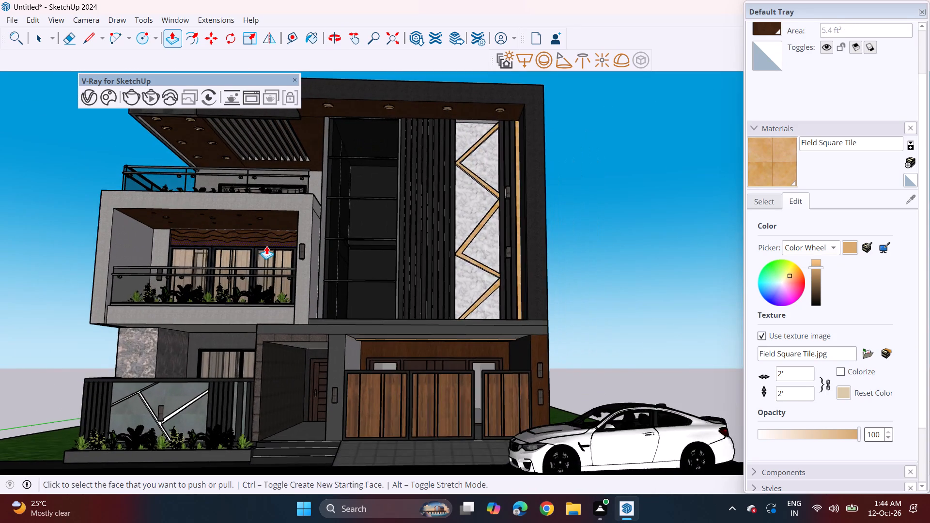
pyautogui.scroll(-2, 264, 245)
pyautogui.moveTo(262, 244); pyautogui.dragTo(277, 248, button='middle')
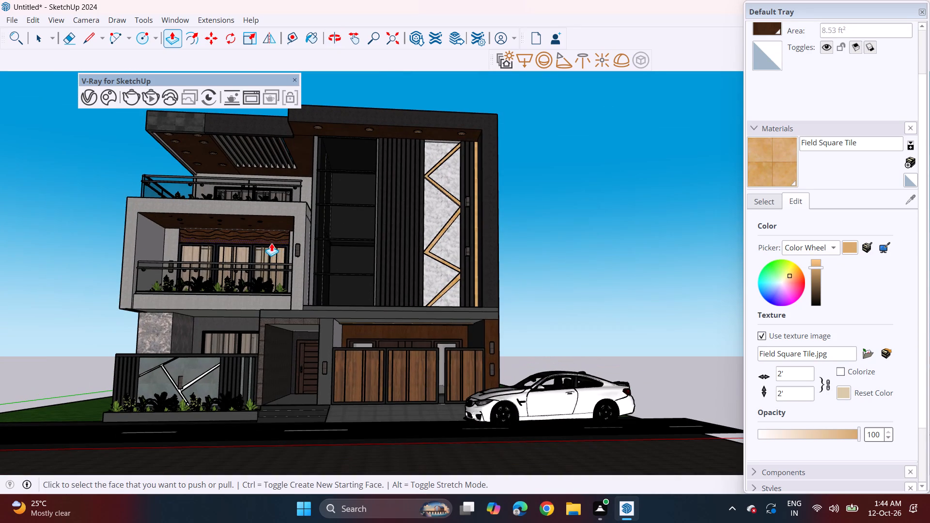
pyautogui.press('space')
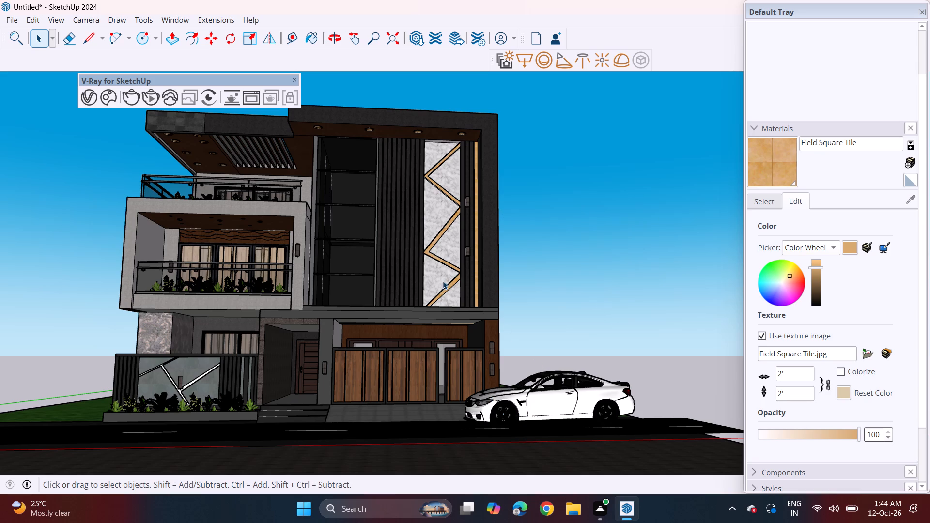
pyautogui.scroll(-3, 443, 253)
pyautogui.keyDown('shift'); pyautogui.moveTo(385, 231); pyautogui.dragTo(421, 236, button='middle'); pyautogui.keyUp('shift')
pyautogui.moveTo(416, 223); pyautogui.dragTo(403, 253, button='middle')
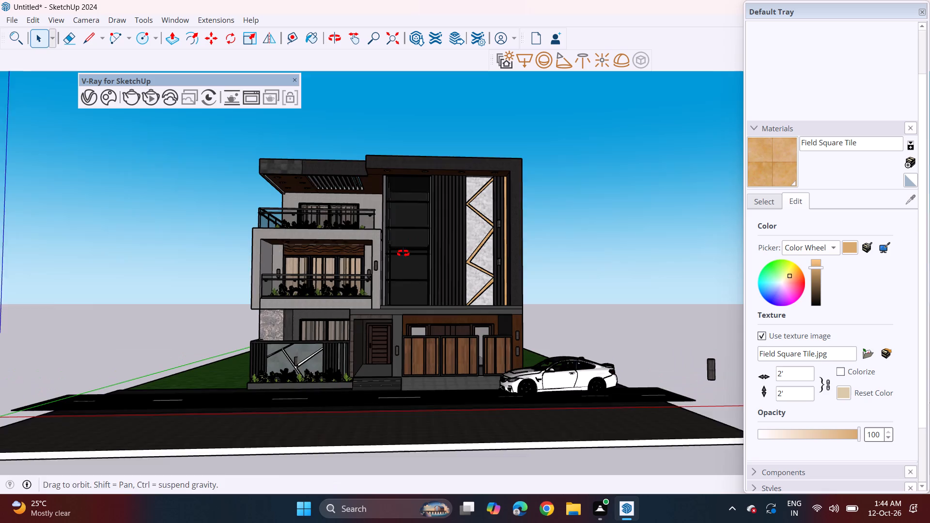
pyautogui.moveTo(403, 253); pyautogui.dragTo(400, 254, button='middle')
# Import the leafy tree component Untitled (1) from Downloads and place it on the lawn beside the balcony side of the house.
pyautogui.click(10, 25)
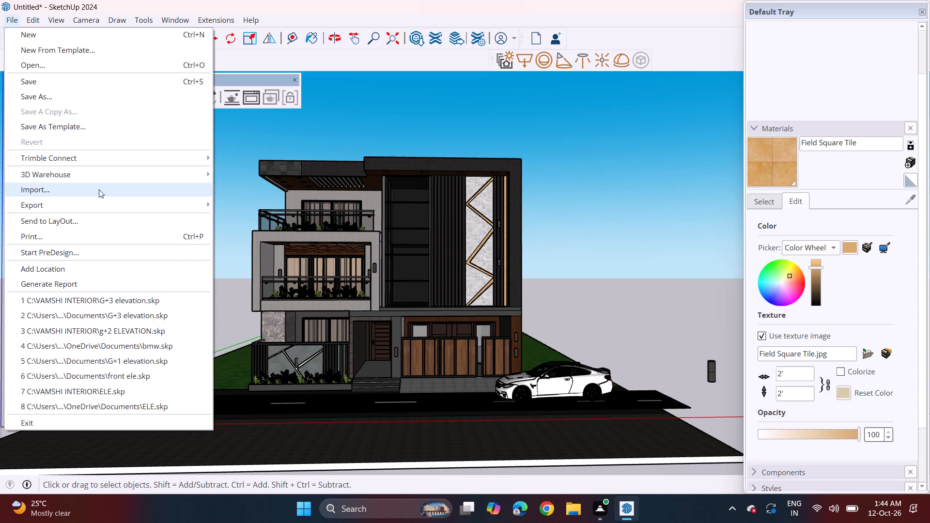
pyautogui.click(99, 189)
pyautogui.scroll(-9, 190, 166)
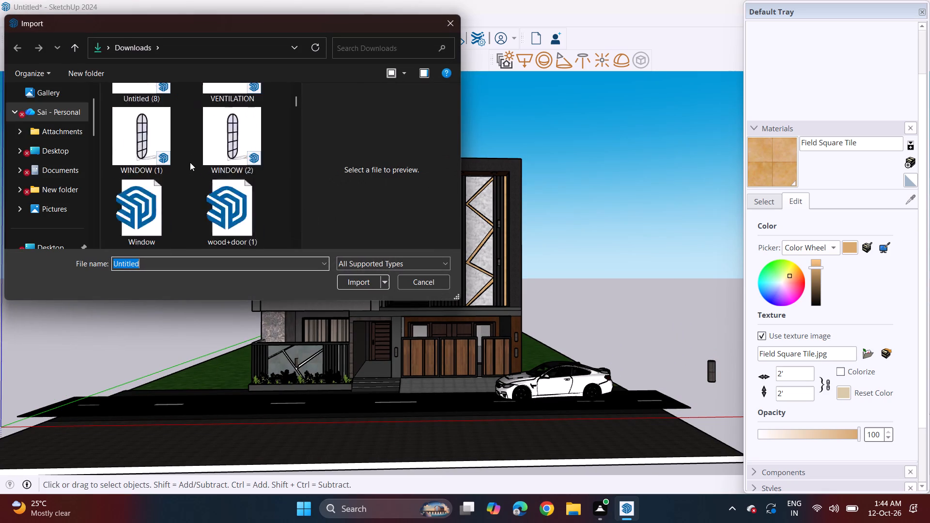
pyautogui.scroll(-20, 190, 162)
pyautogui.scroll(-4, 190, 162)
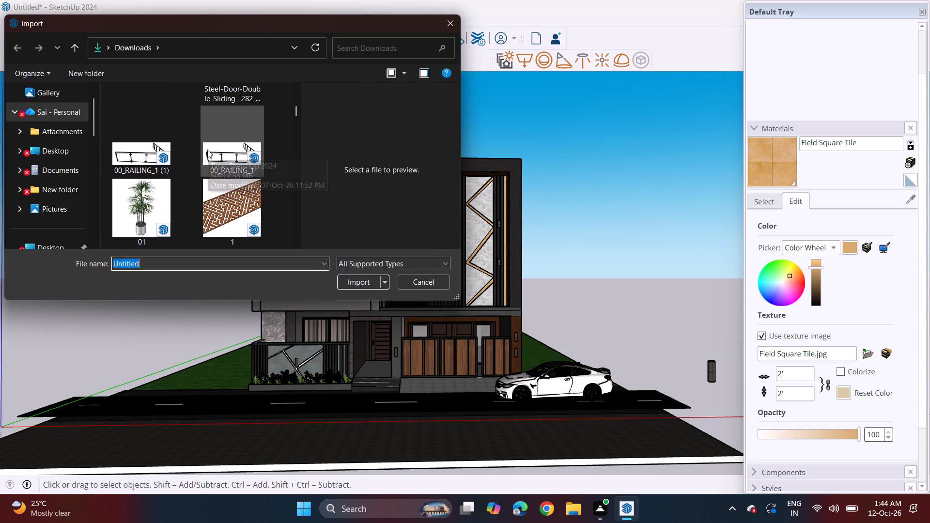
pyautogui.scroll(-2, 68, 185)
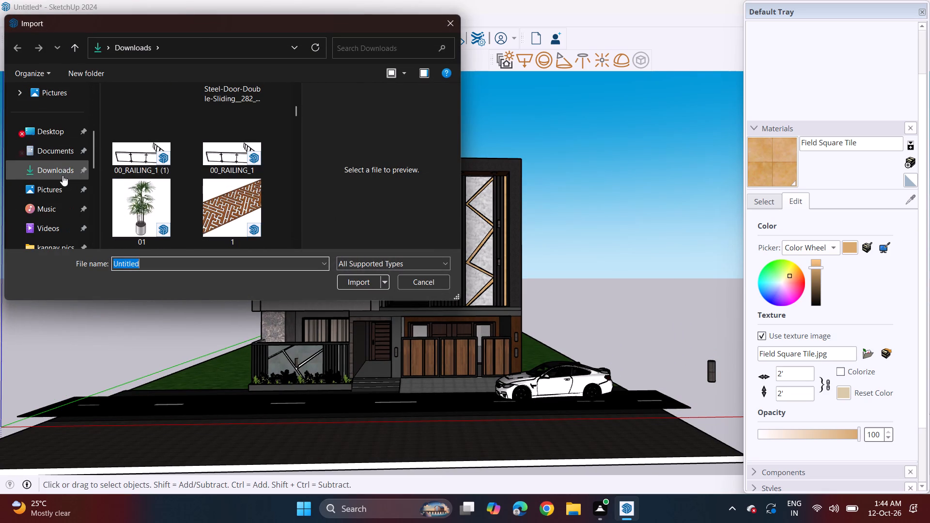
pyautogui.click(60, 169)
pyautogui.scroll(-5, 240, 129)
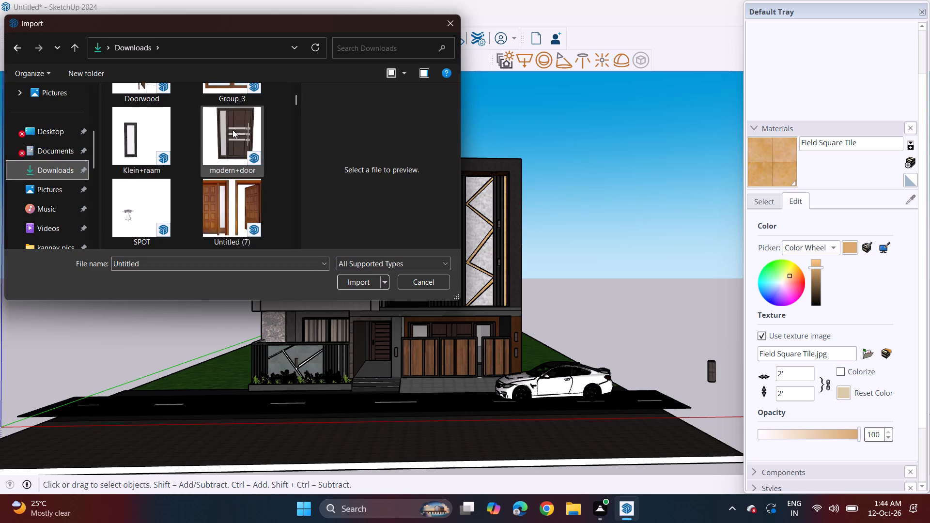
pyautogui.scroll(-20, 232, 130)
pyautogui.scroll(-6, 232, 130)
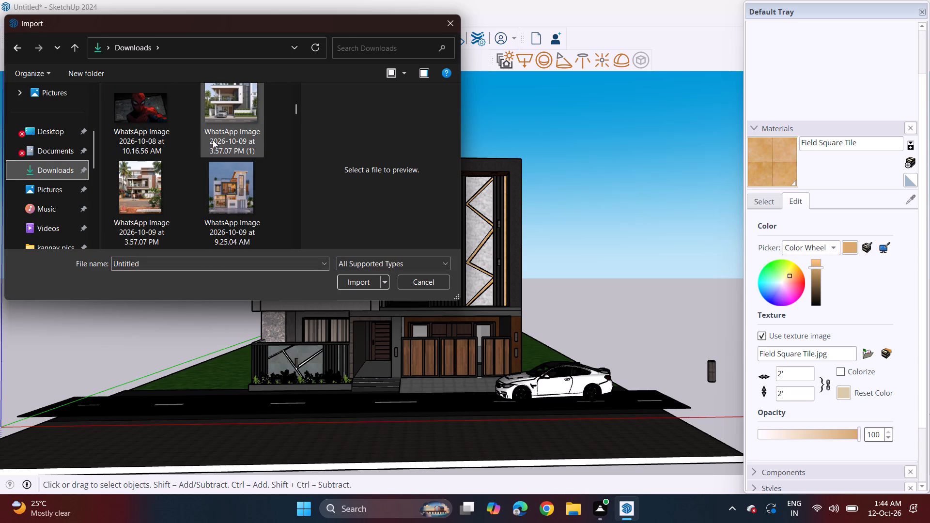
pyautogui.scroll(-2, 209, 142)
pyautogui.scroll(-7, 131, 157)
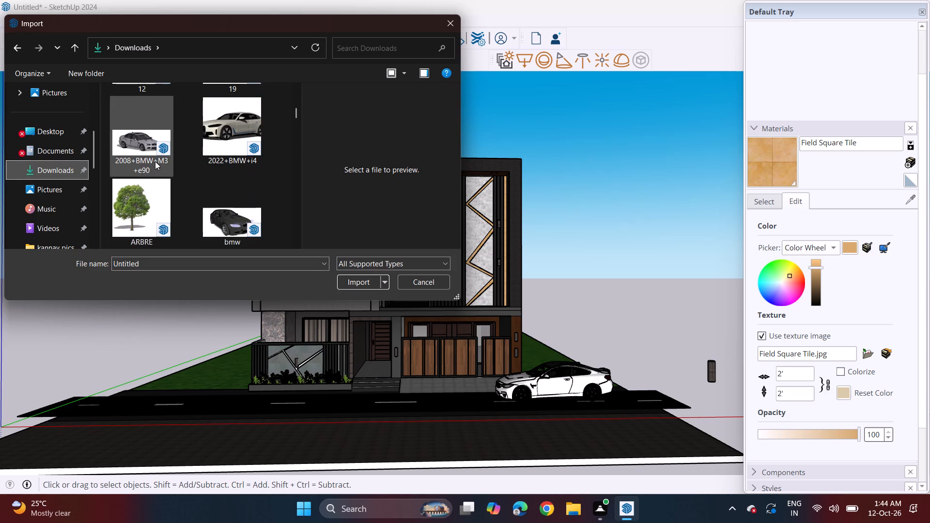
pyautogui.scroll(-3, 155, 162)
pyautogui.scroll(2, 156, 161)
pyautogui.scroll(-3, 155, 145)
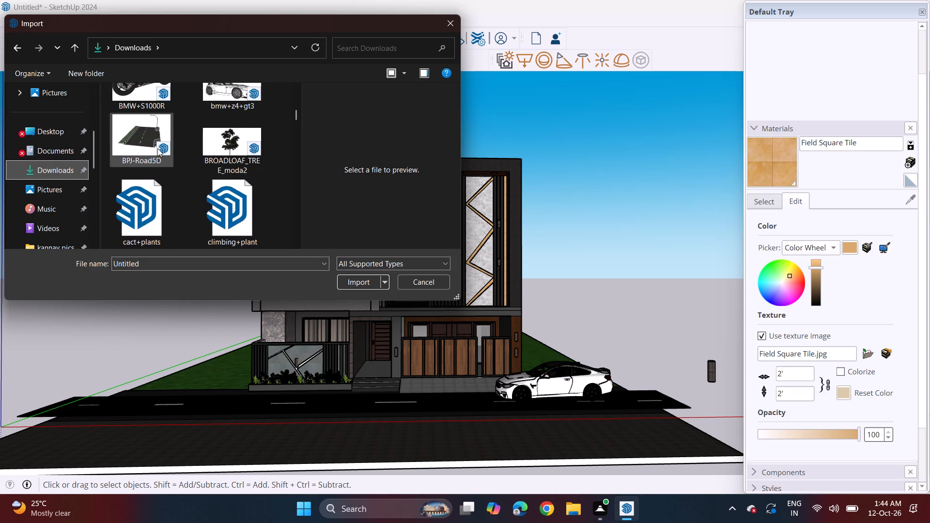
pyautogui.scroll(-7, 157, 148)
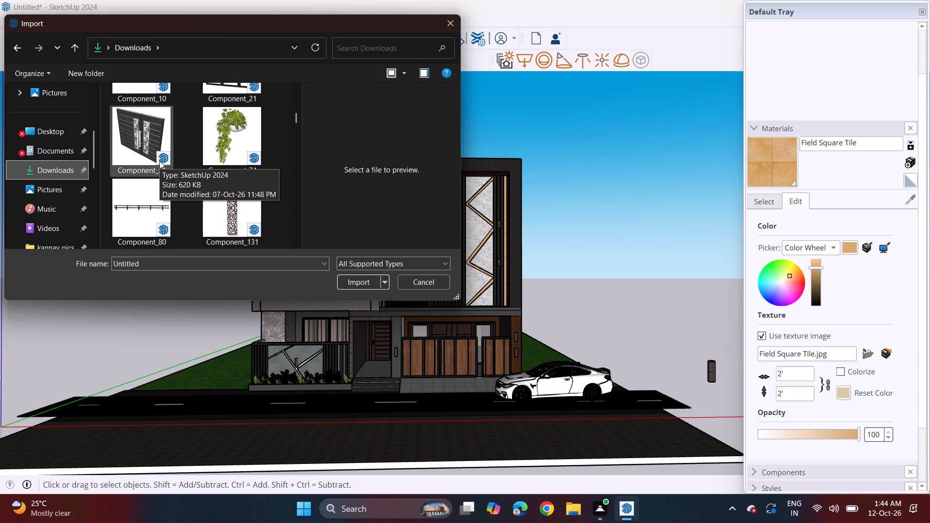
pyautogui.scroll(-15, 160, 161)
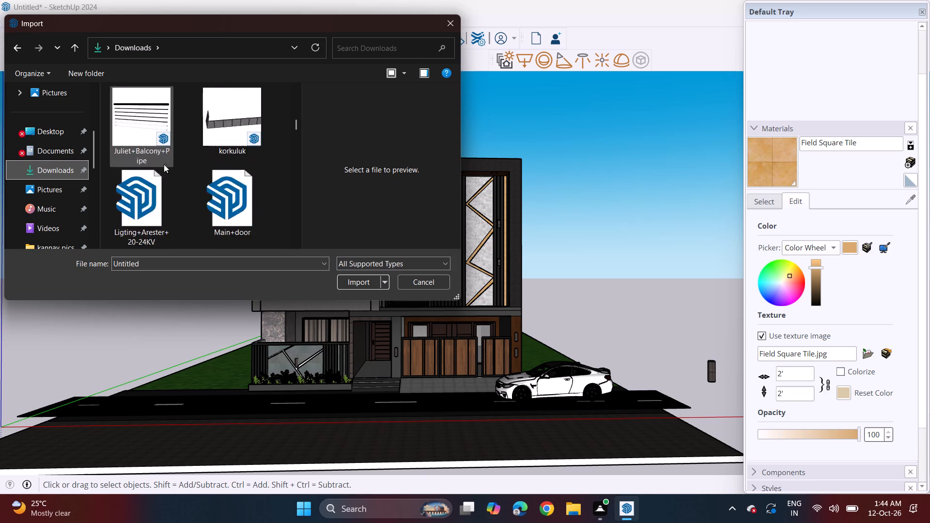
pyautogui.scroll(-11, 164, 164)
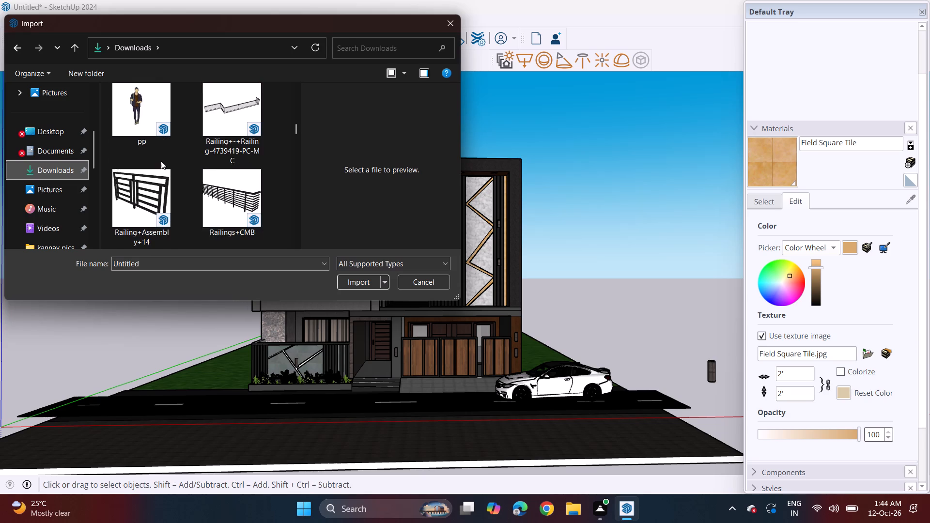
pyautogui.scroll(-12, 161, 161)
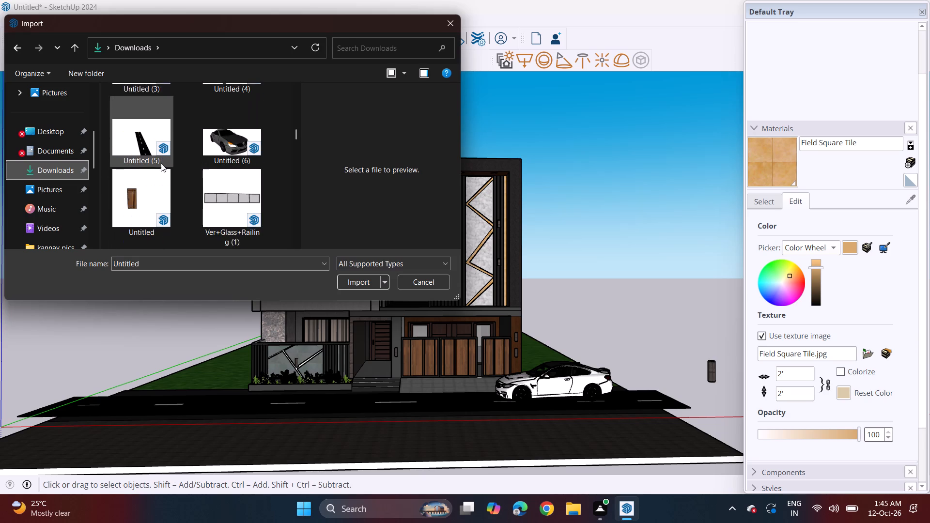
pyautogui.scroll(2, 161, 163)
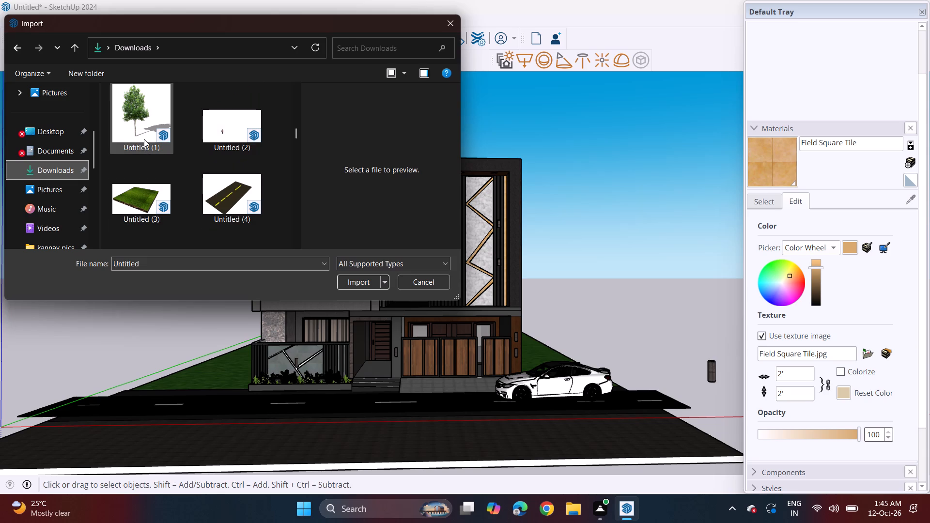
pyautogui.click(139, 110)
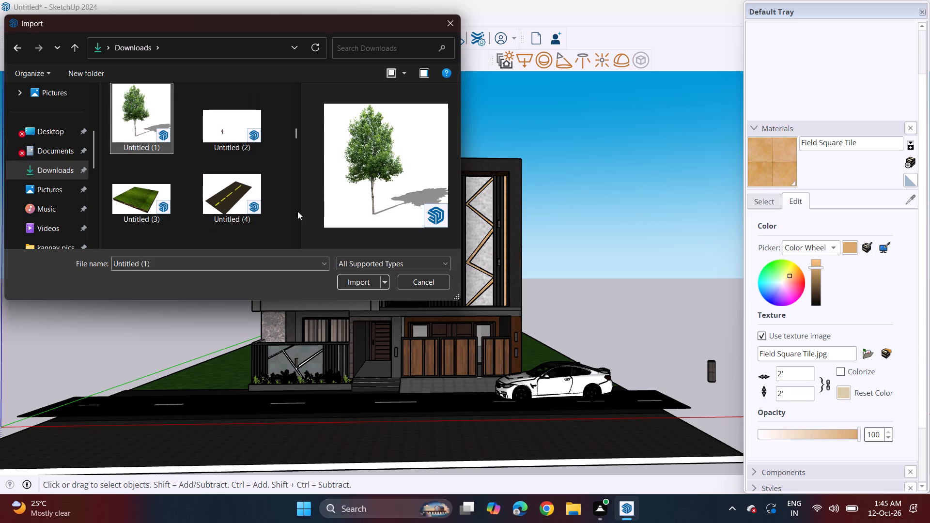
pyautogui.click(363, 283)
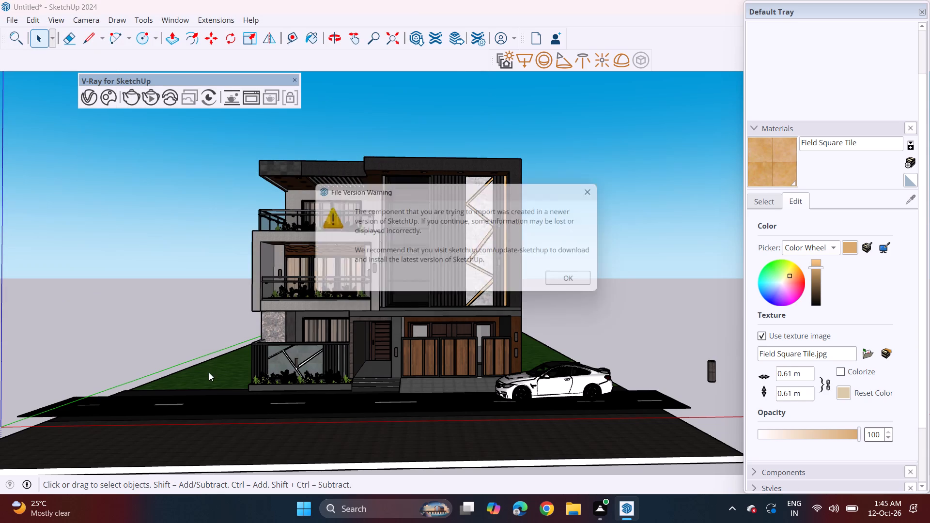
pyautogui.click(575, 282)
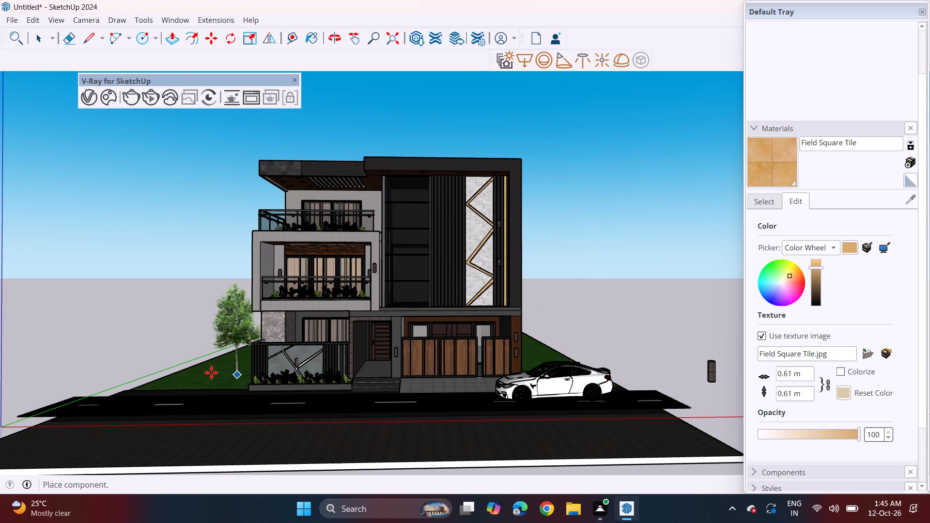
pyautogui.click(230, 379)
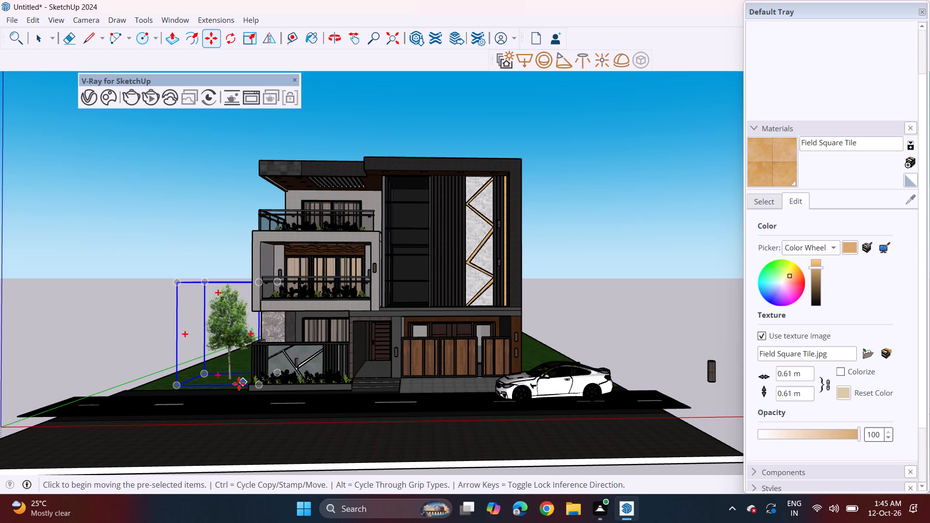
# Copy the leafy tree twice on the side lawn, once farther out from the house and once farther back beside the wall.
pyautogui.click(231, 380)
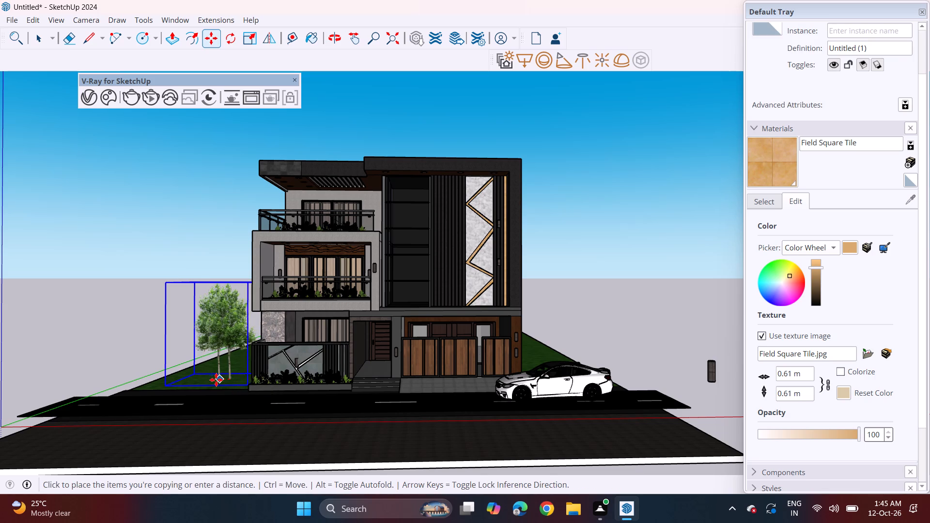
pyautogui.click(185, 383)
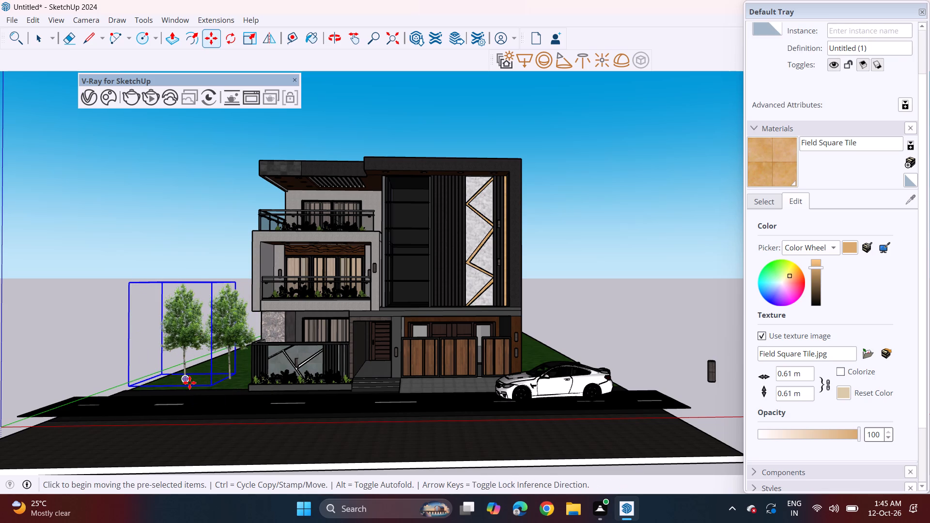
pyautogui.click(189, 383)
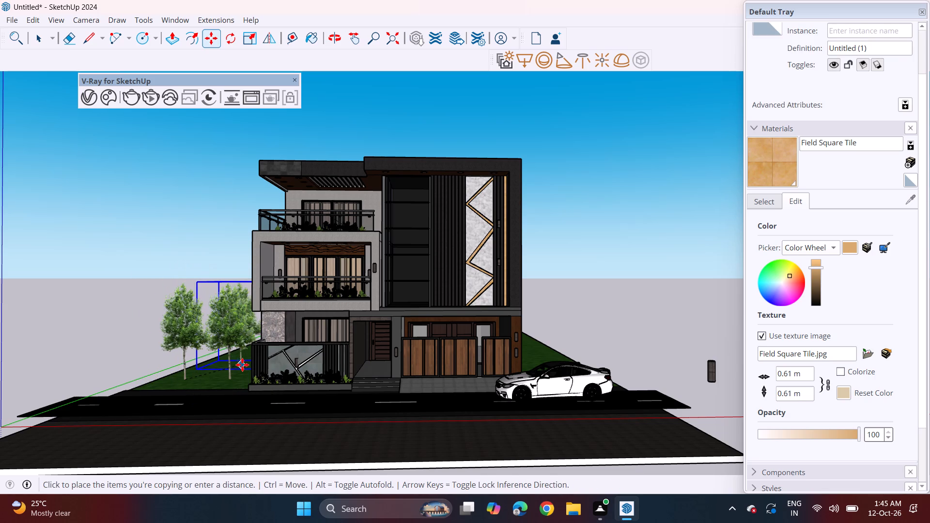
pyautogui.click(242, 365)
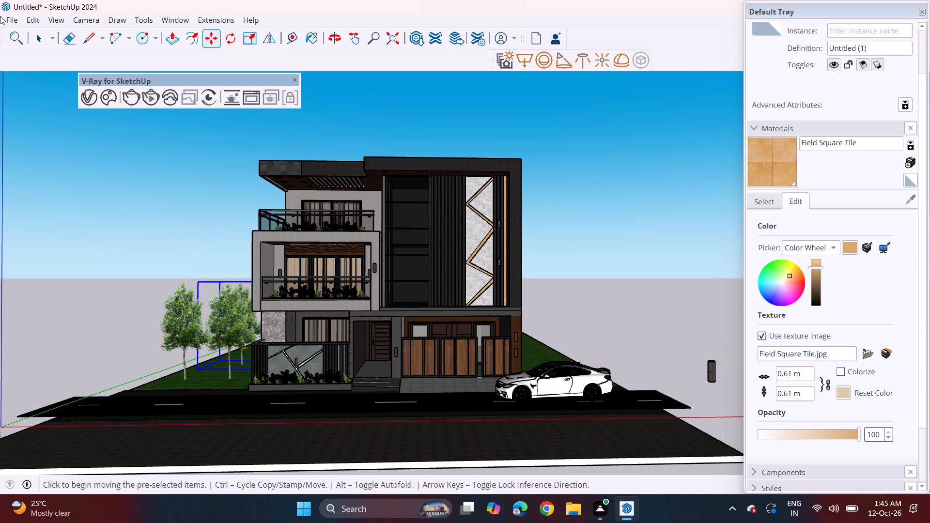
# Import the Palm+Tree component from Downloads and place it near the parked car on the gate side of the house.
pyautogui.click(16, 19)
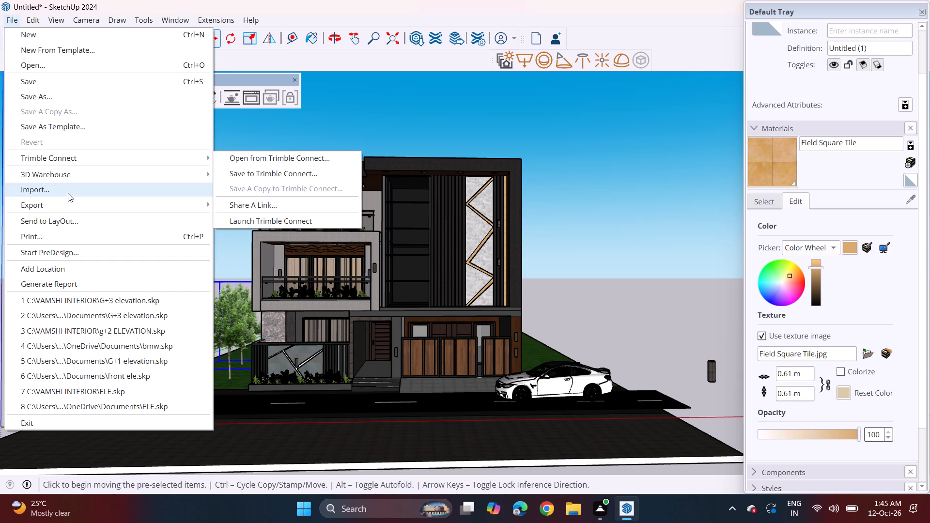
pyautogui.click(68, 193)
pyautogui.scroll(-8, 178, 145)
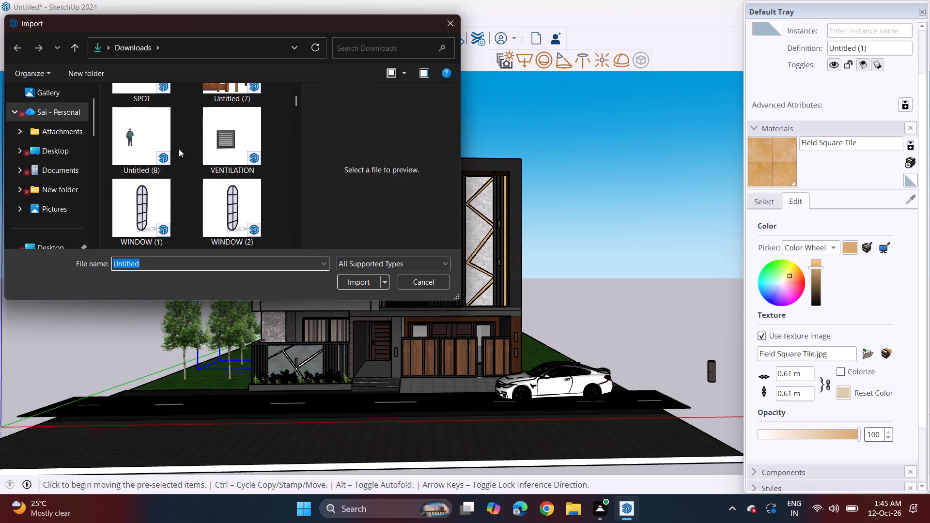
pyautogui.scroll(-20, 179, 149)
pyautogui.scroll(-9, 179, 149)
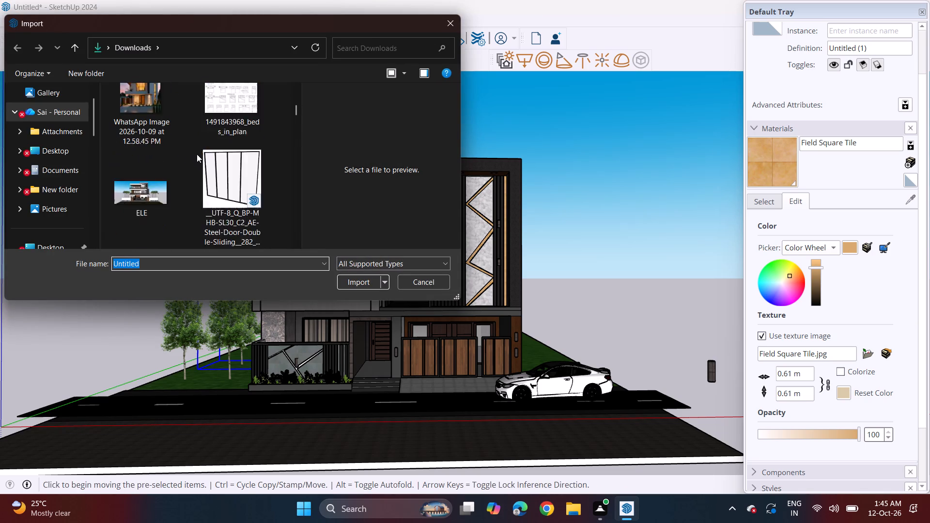
pyautogui.scroll(-16, 197, 154)
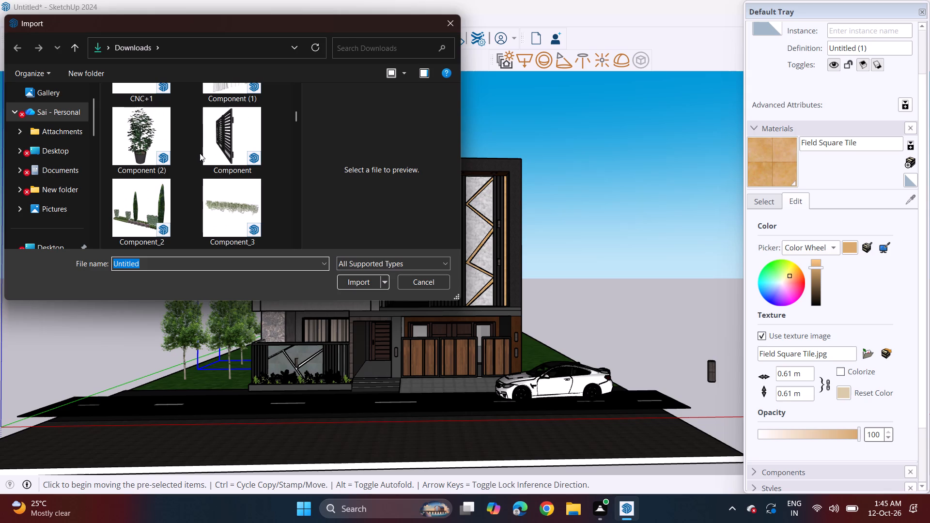
pyautogui.scroll(-7, 201, 154)
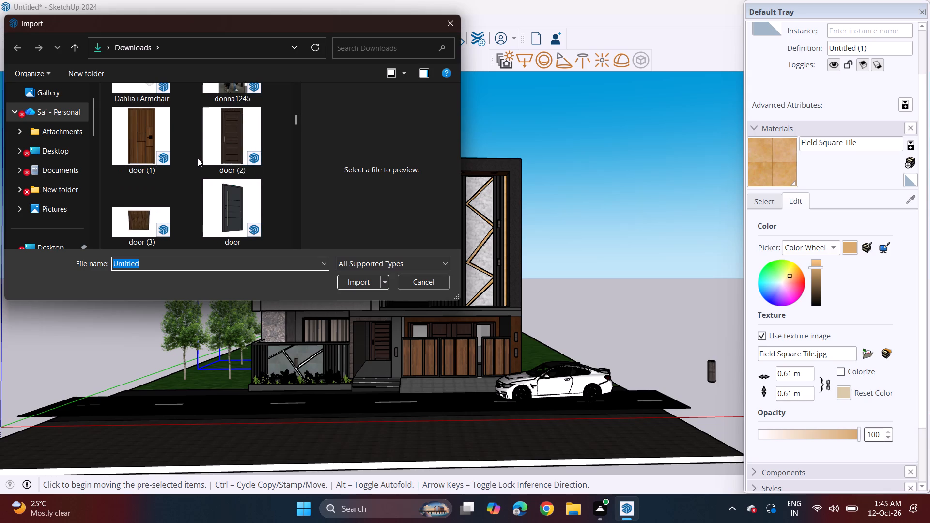
pyautogui.scroll(-11, 197, 158)
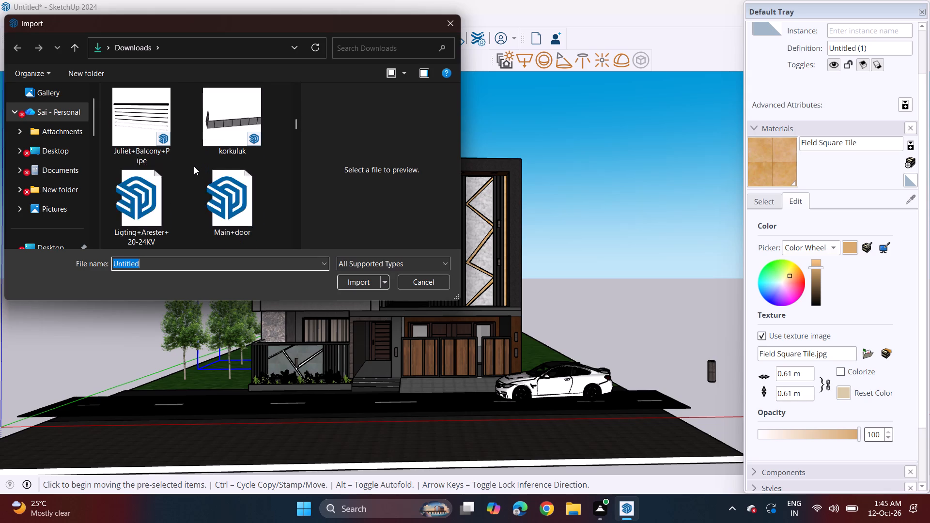
pyautogui.scroll(-5, 193, 166)
pyautogui.scroll(1, 192, 166)
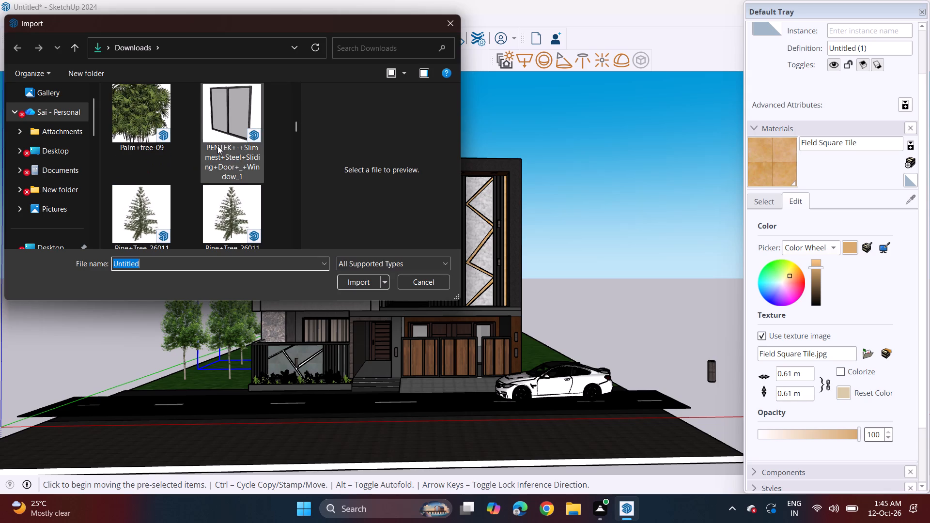
pyautogui.scroll(1, 217, 146)
pyautogui.click(217, 117)
pyautogui.click(354, 274)
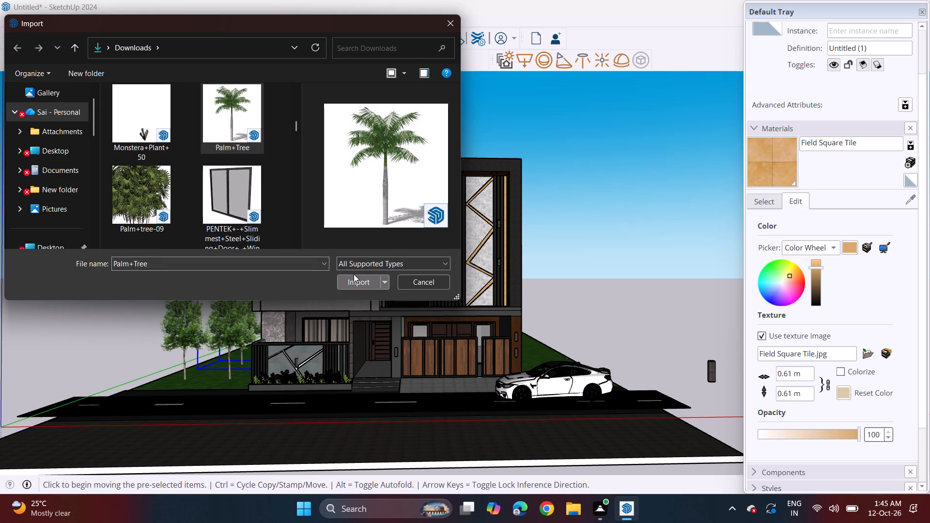
pyautogui.click(578, 283)
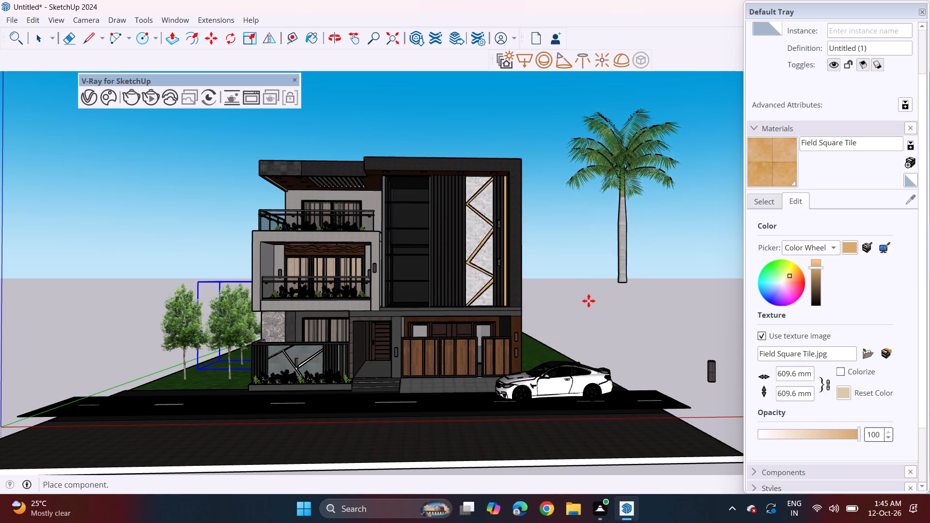
pyautogui.moveTo(582, 338); pyautogui.dragTo(475, 398, button='middle')
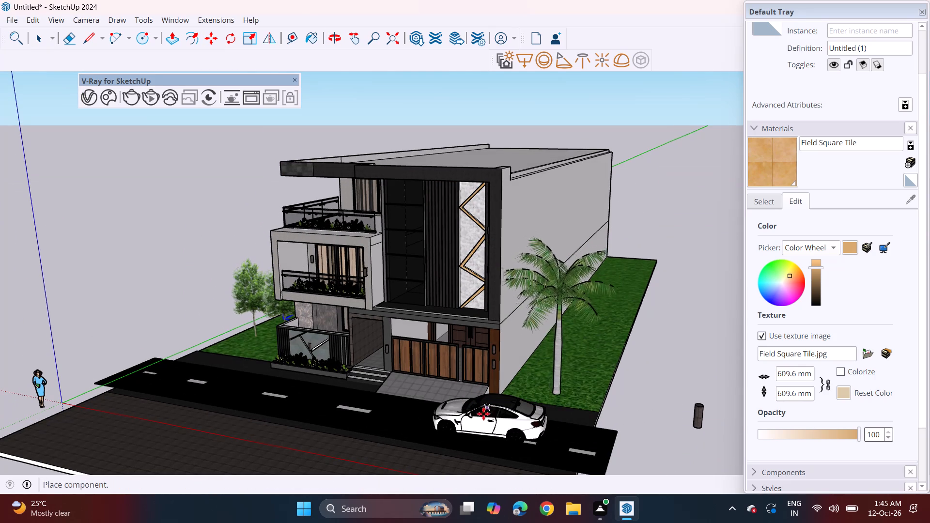
pyautogui.click(482, 414)
# Move the palm tree to the front edge of the lawn strip beside the gate-side wall.
pyautogui.moveTo(560, 375); pyautogui.dragTo(645, 341, button='middle')
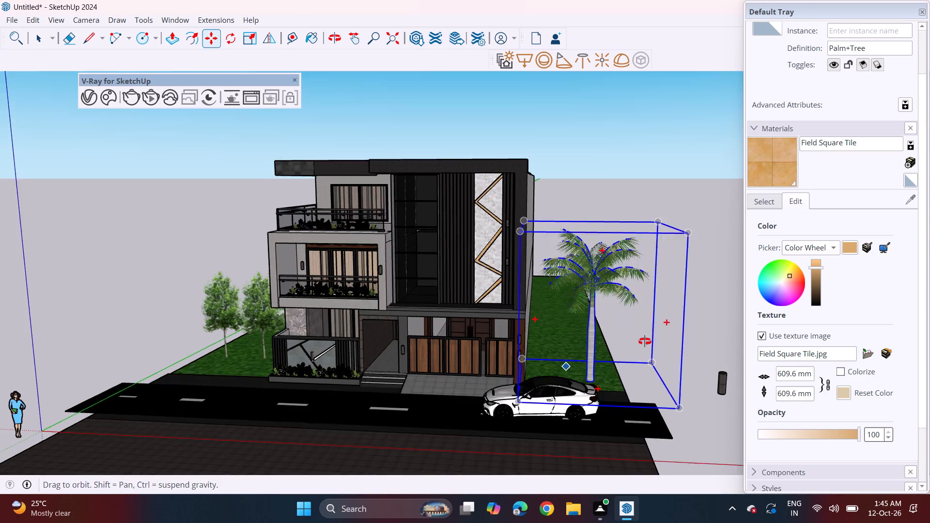
pyautogui.moveTo(645, 341); pyautogui.dragTo(647, 339, button='middle')
pyautogui.moveTo(624, 337); pyautogui.dragTo(320, 308, button='middle')
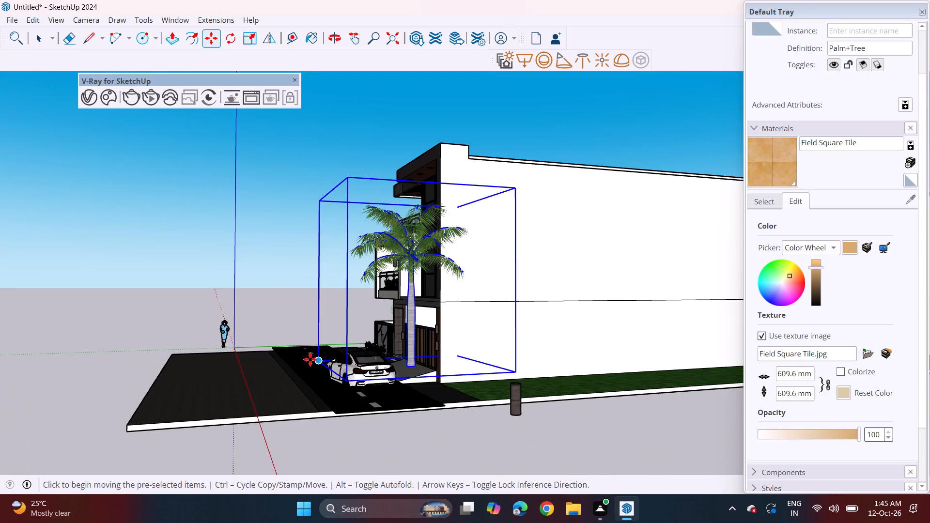
pyautogui.click(413, 354)
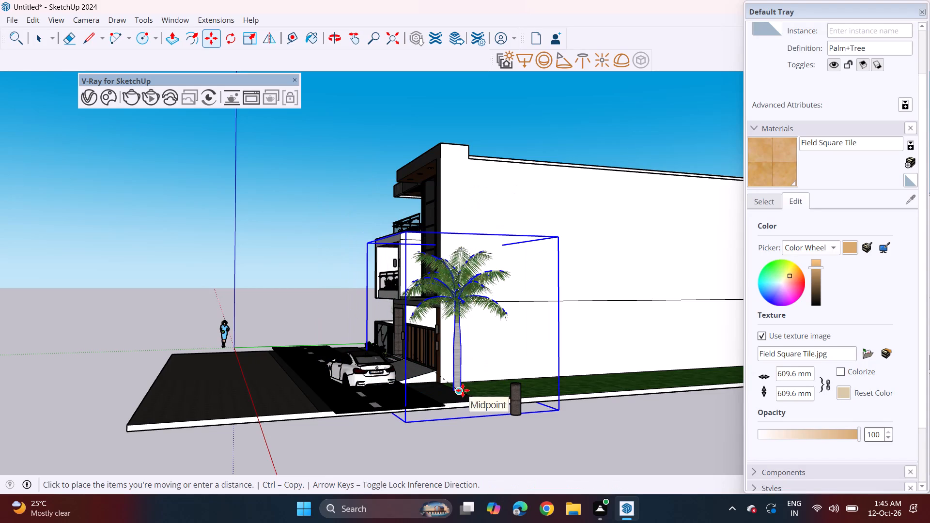
pyautogui.click(463, 390)
# Copy the palm tree from the gate side to the front edge of the lawn on the balcony side.
pyautogui.click(459, 395)
pyautogui.moveTo(306, 321); pyautogui.dragTo(310, 315, button='middle')
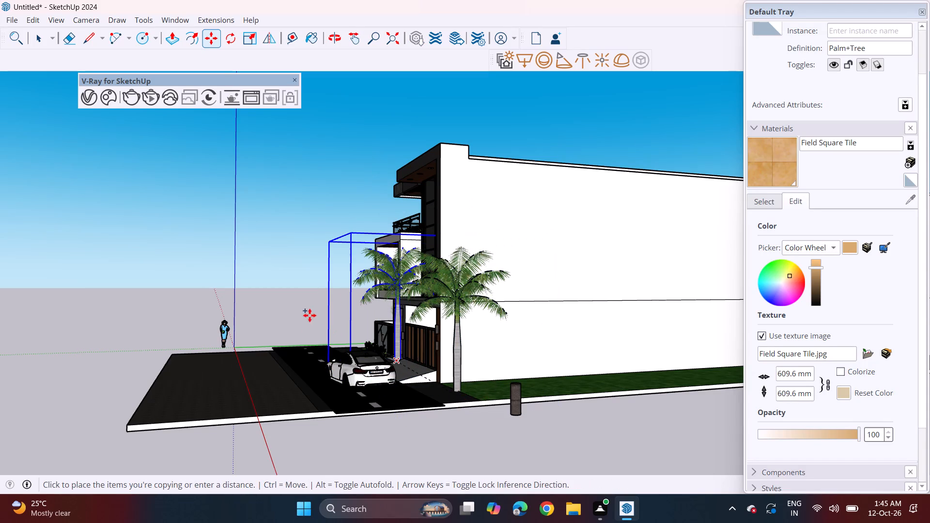
pyautogui.moveTo(310, 315); pyautogui.dragTo(495, 327, button='middle')
pyautogui.moveTo(314, 293); pyautogui.dragTo(427, 308, button='middle')
pyautogui.moveTo(344, 277); pyautogui.dragTo(358, 288, button='middle')
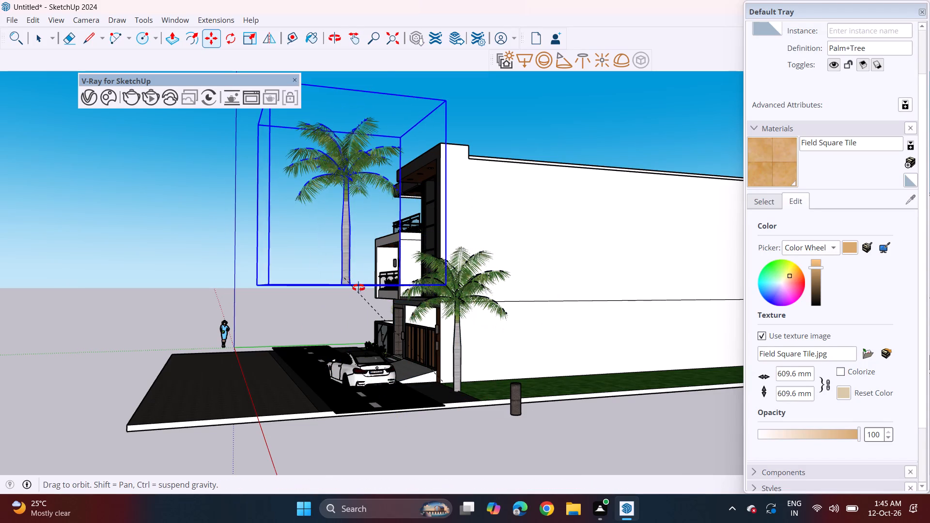
pyautogui.moveTo(358, 288); pyautogui.dragTo(663, 335, button='middle')
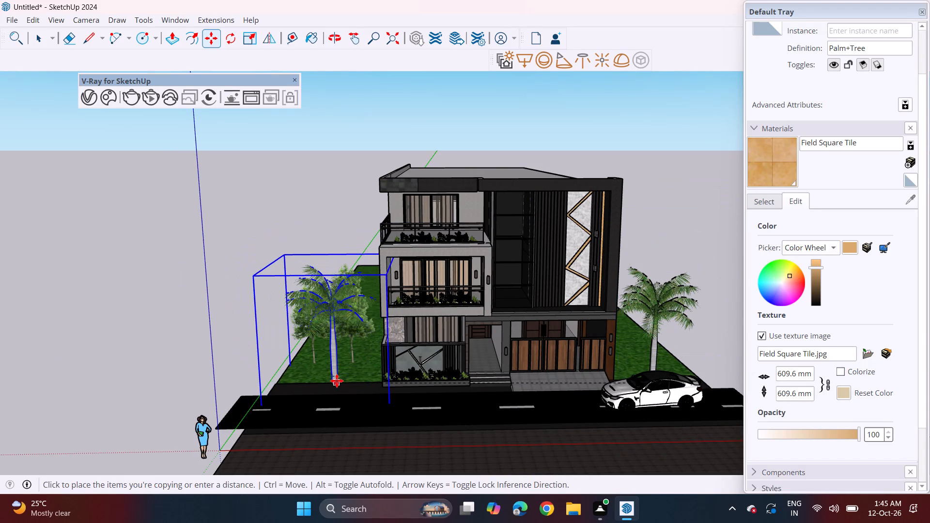
pyautogui.click(337, 381)
# Delete the stray dark block standing outside the plot beyond the gate-side lawn.
pyautogui.moveTo(361, 358); pyautogui.dragTo(350, 317, button='middle')
pyautogui.scroll(-3, 347, 289)
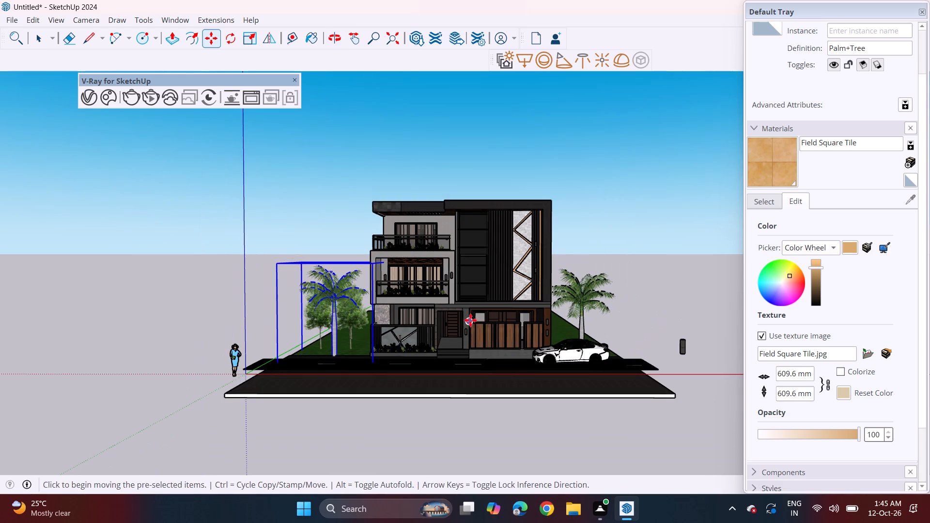
pyautogui.moveTo(469, 317); pyautogui.dragTo(271, 310, button='middle')
pyautogui.press('space')
pyautogui.moveTo(459, 310); pyautogui.dragTo(539, 376)
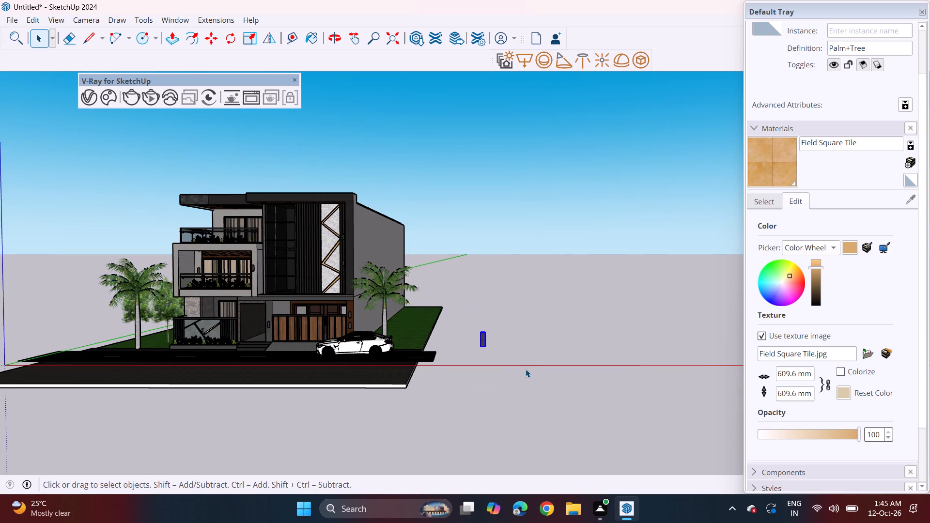
pyautogui.press('Delete')
# Scale the road component along its length so its car-side end lines up with the plot edge.
pyautogui.click(429, 361)
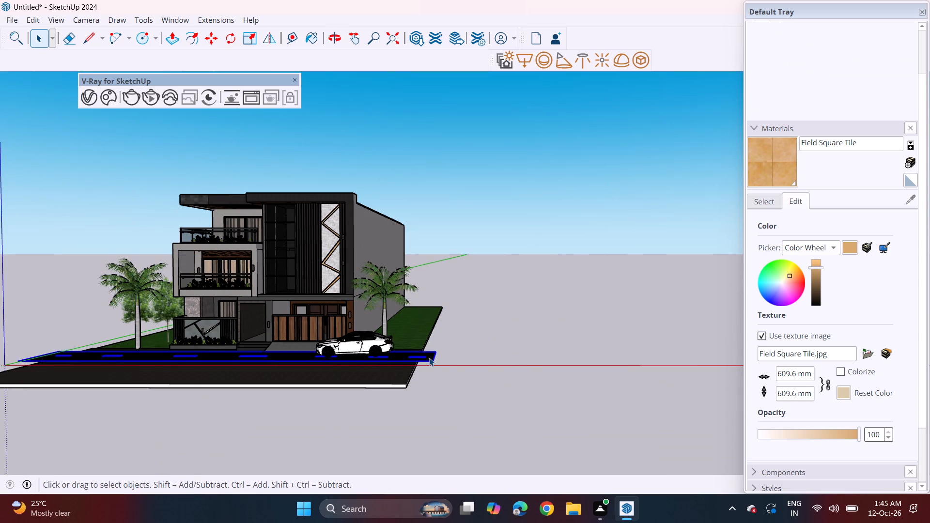
pyautogui.scroll(9, 429, 358)
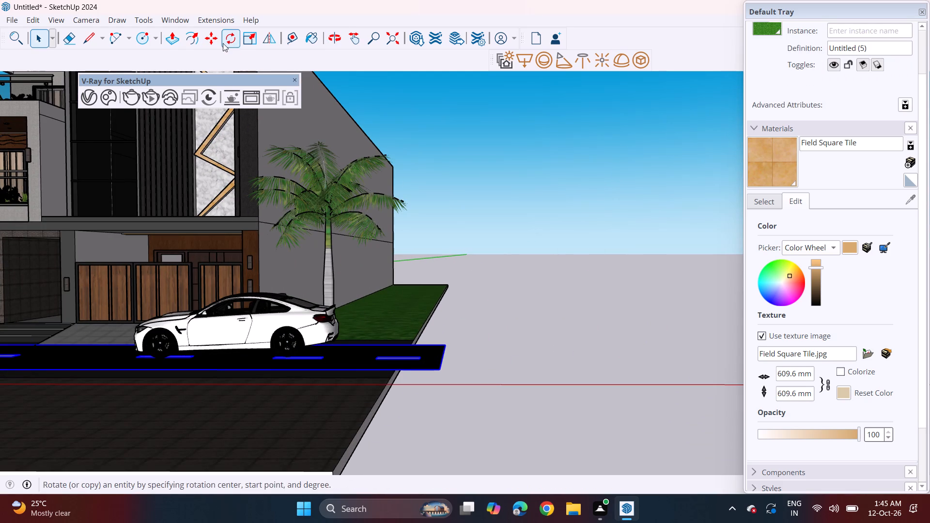
pyautogui.click(243, 41)
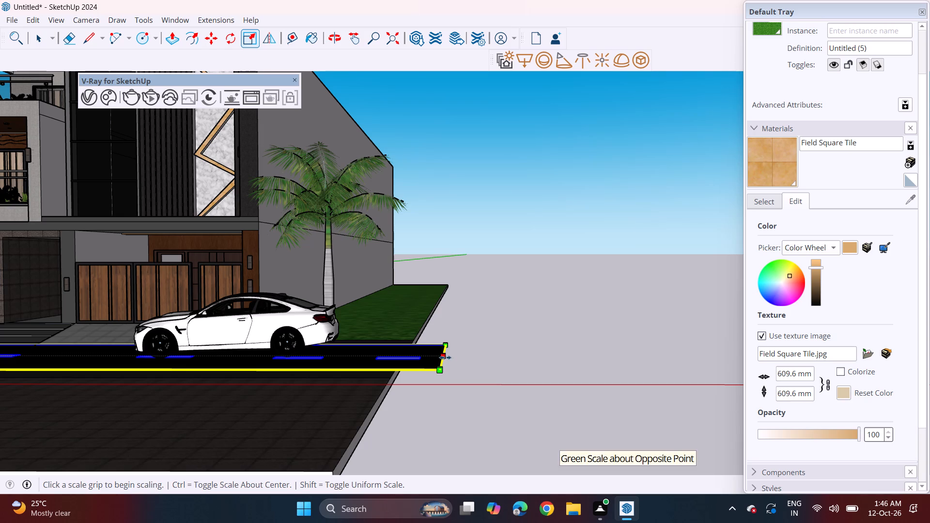
pyautogui.click(445, 357)
pyautogui.click(395, 384)
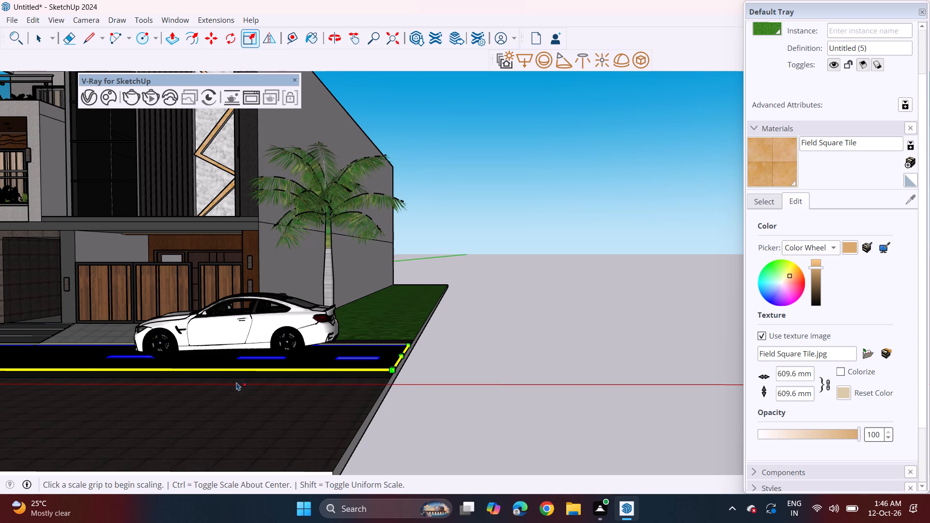
# Scale the road's opposite end along its length so it lines up with the balcony-side plot edge.
pyautogui.scroll(-3, 232, 381)
pyautogui.keyDown('shift'); pyautogui.moveTo(115, 366); pyautogui.dragTo(477, 357, button='middle'); pyautogui.keyUp('shift')
pyautogui.moveTo(9, 381); pyautogui.dragTo(274, 385, button='middle')
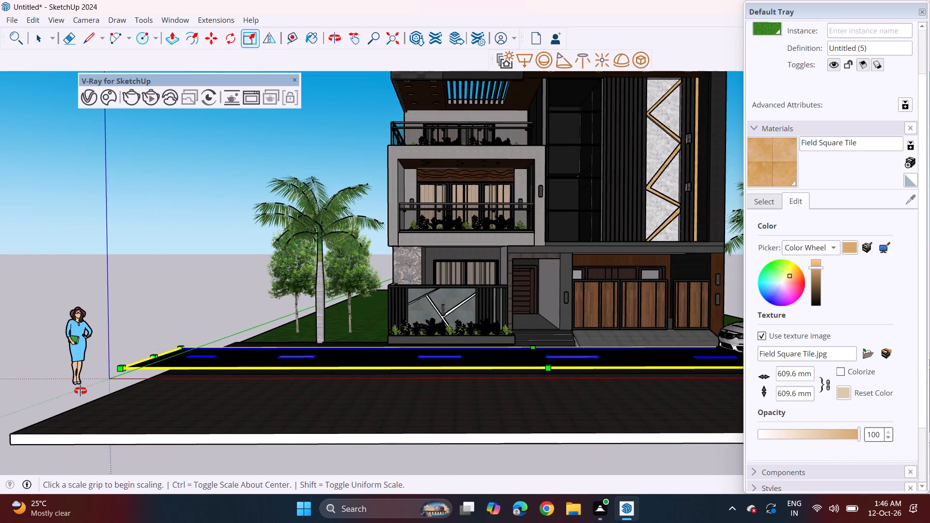
pyautogui.moveTo(37, 381); pyautogui.dragTo(170, 409, button='middle')
pyautogui.click(255, 425)
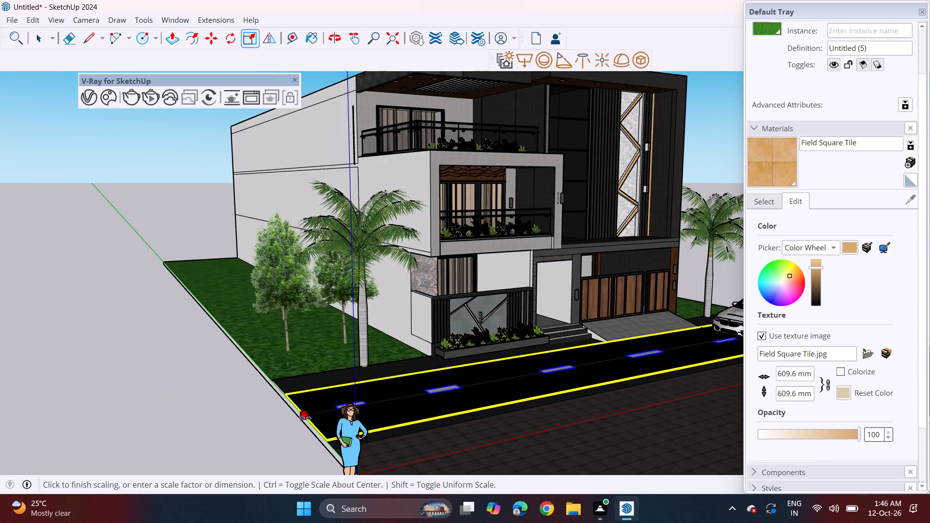
pyautogui.click(309, 417)
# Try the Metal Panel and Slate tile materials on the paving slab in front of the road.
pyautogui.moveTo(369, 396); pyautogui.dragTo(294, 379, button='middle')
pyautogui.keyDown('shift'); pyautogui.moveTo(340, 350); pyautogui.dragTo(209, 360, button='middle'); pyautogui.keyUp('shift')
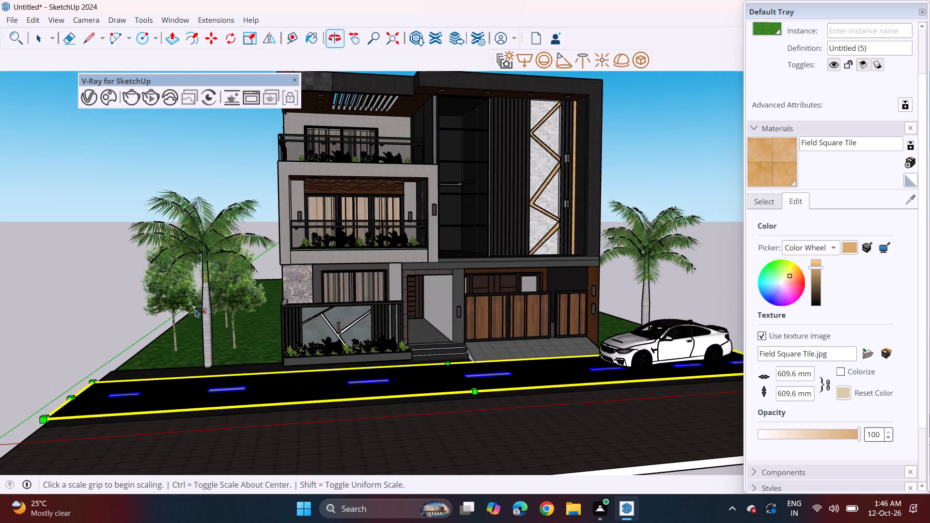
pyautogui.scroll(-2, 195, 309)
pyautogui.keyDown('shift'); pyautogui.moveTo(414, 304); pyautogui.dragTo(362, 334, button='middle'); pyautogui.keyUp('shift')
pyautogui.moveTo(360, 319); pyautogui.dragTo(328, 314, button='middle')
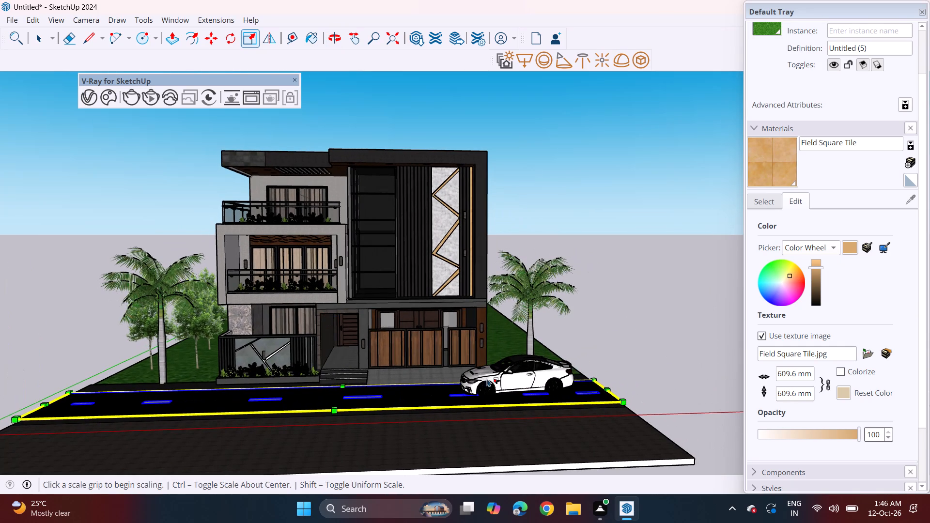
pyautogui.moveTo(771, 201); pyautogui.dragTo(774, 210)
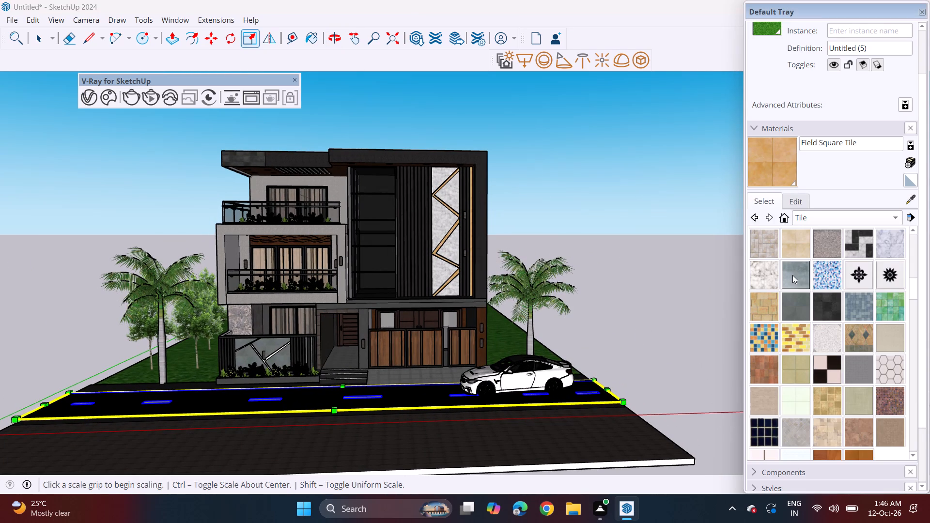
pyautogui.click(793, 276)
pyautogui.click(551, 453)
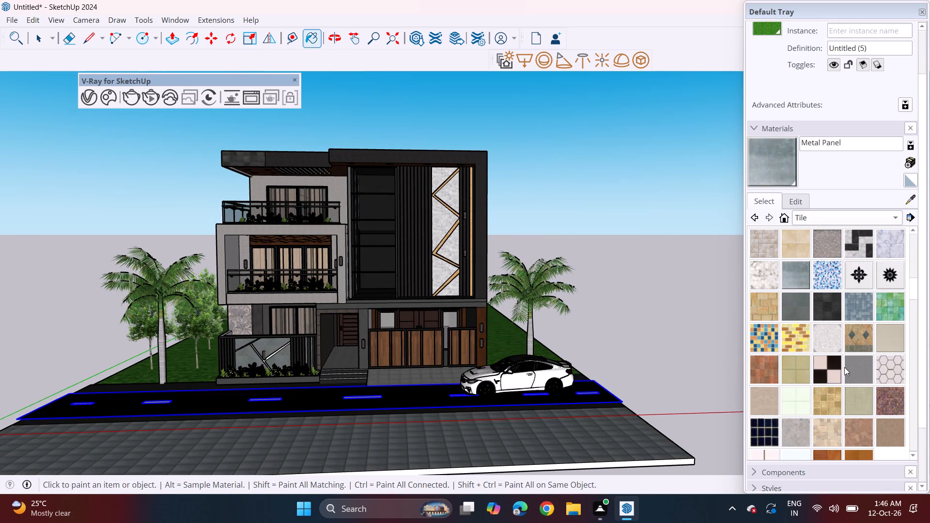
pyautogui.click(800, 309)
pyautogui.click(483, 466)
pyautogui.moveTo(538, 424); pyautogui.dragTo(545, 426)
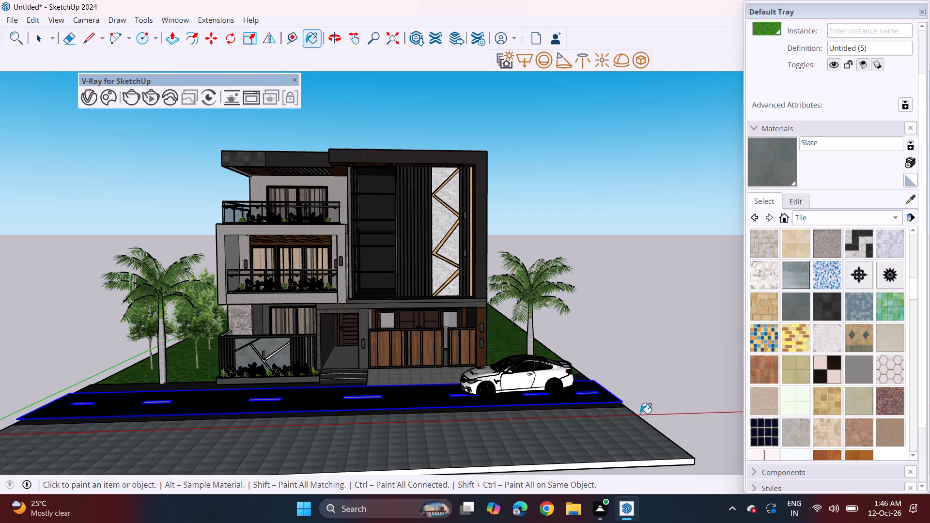
# Paint the paving slab in front of the road with the Tile Grey material.
pyautogui.click(865, 365)
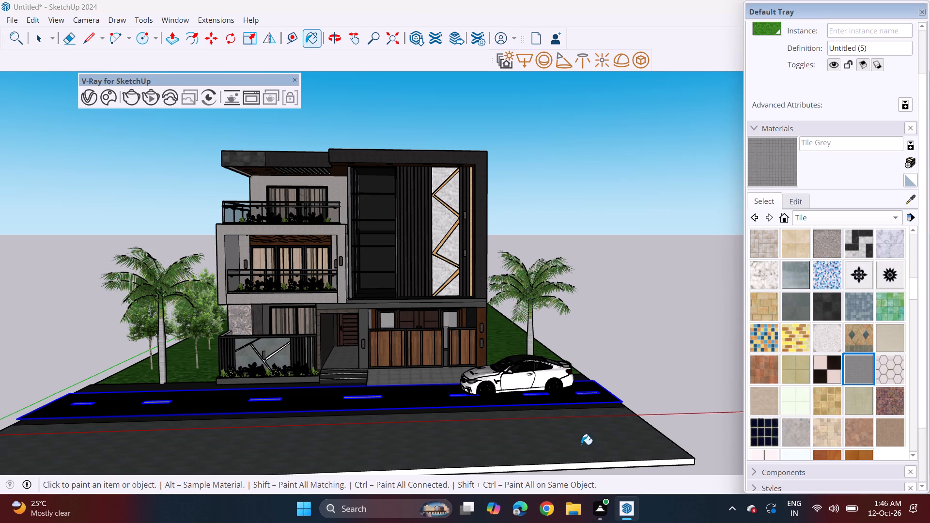
pyautogui.click(581, 445)
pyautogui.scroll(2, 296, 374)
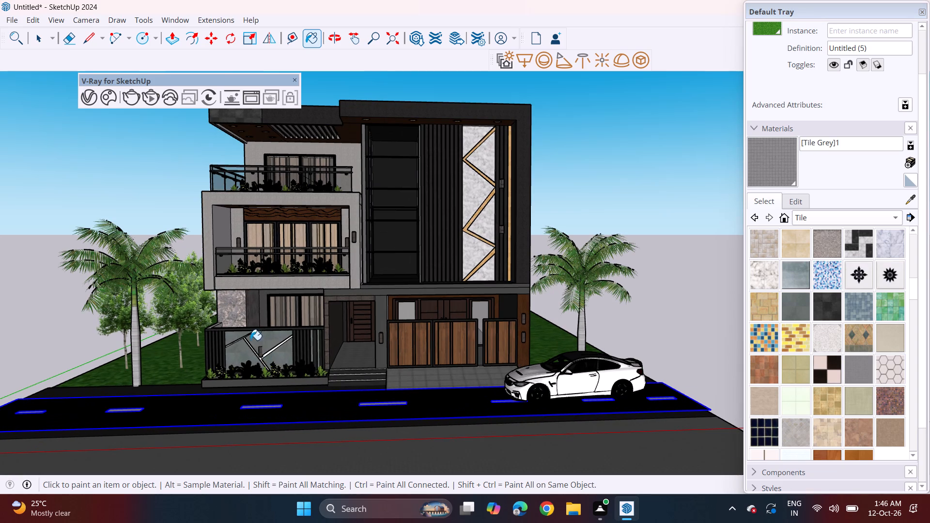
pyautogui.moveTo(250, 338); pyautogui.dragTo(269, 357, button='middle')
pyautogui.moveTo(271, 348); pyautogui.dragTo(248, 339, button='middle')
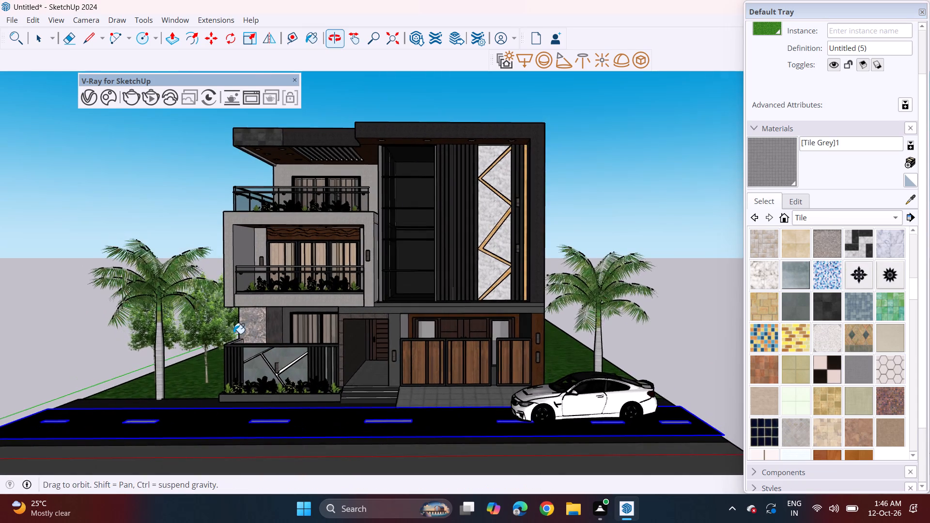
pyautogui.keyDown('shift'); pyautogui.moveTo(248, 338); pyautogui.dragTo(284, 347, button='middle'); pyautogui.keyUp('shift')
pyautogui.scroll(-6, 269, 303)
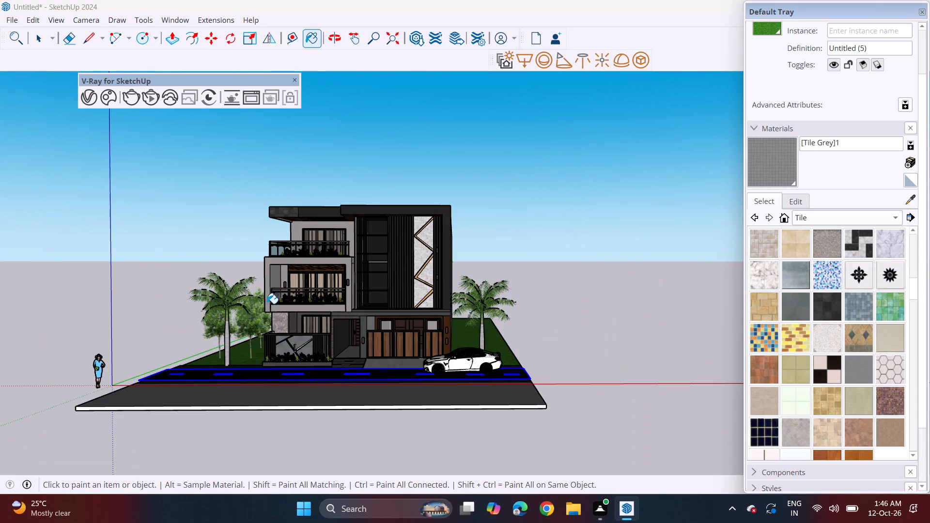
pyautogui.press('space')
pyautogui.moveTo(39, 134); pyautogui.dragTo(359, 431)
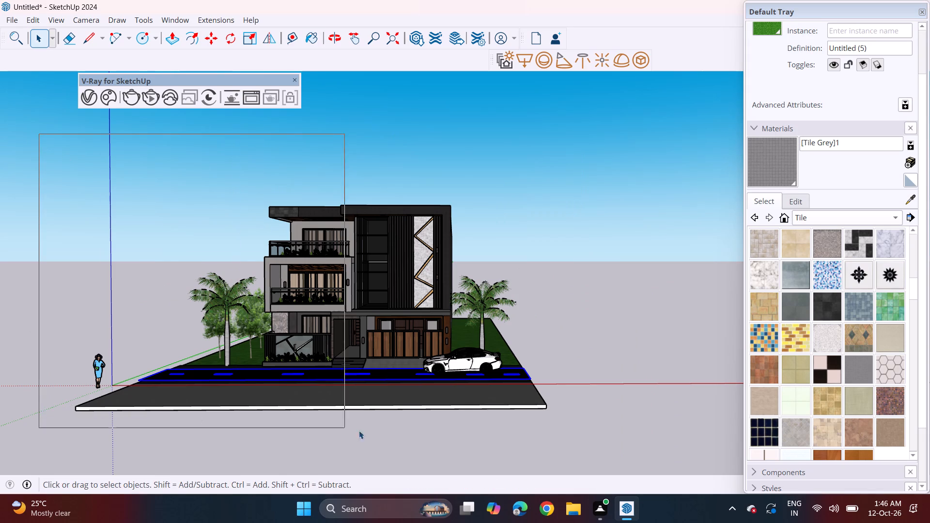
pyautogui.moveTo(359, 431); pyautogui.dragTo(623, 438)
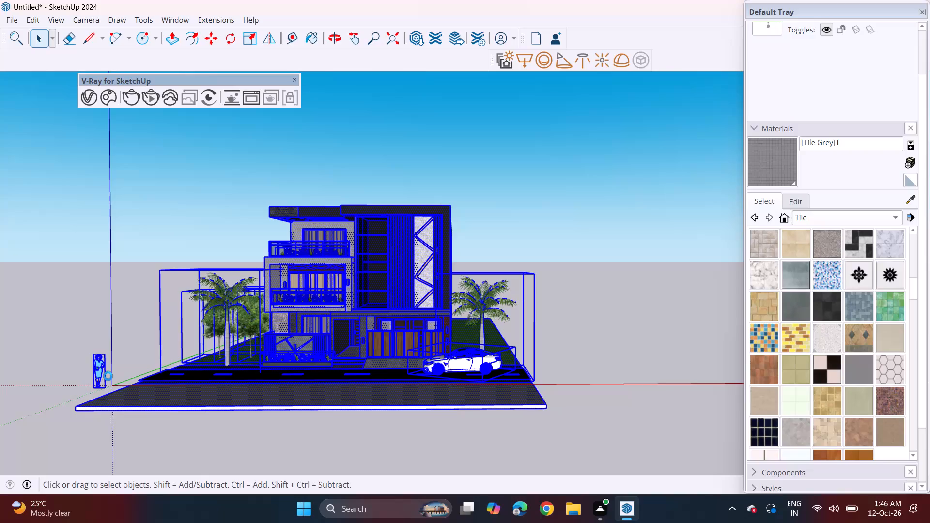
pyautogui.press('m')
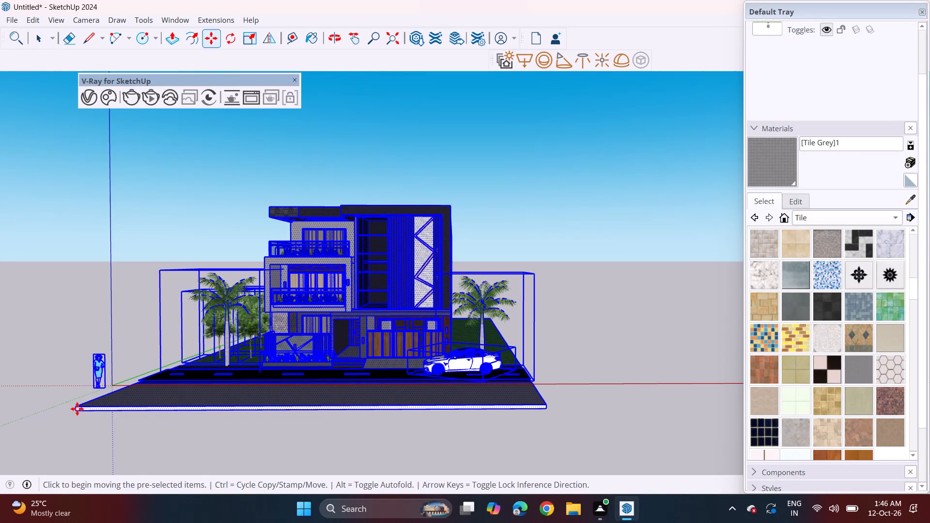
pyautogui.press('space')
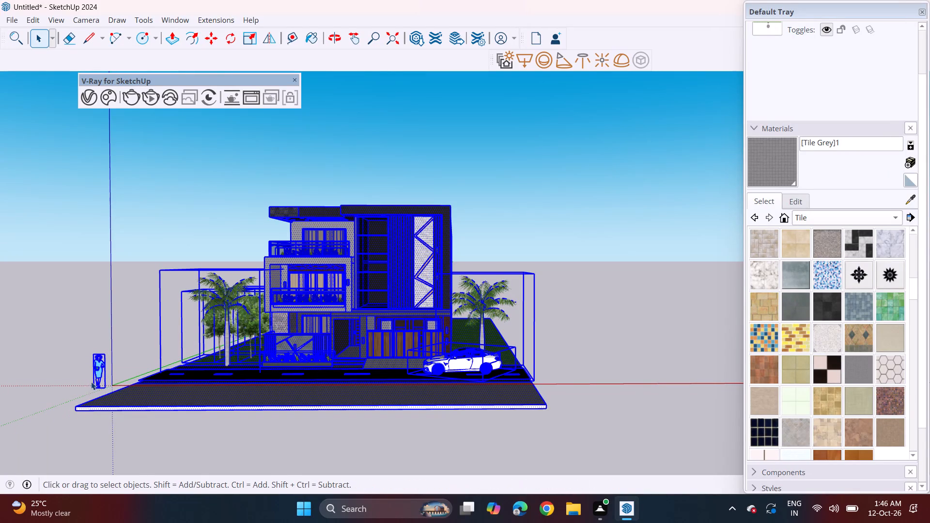
# Delete the Teddy scale figure standing beside the plot.
pyautogui.keyDown('ctrl'); pyautogui.keyDown('shift'); pyautogui.click(104, 373); pyautogui.keyUp('shift'); pyautogui.keyUp('ctrl')
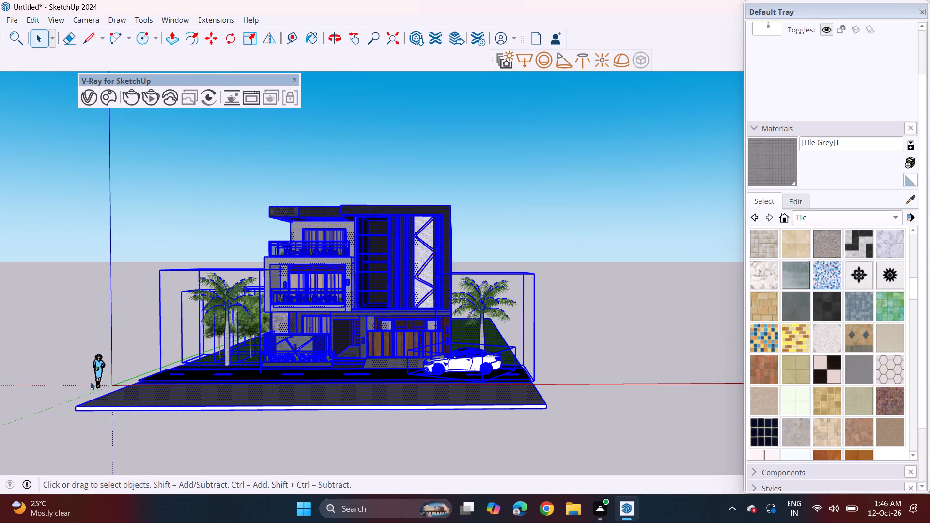
pyautogui.click(100, 372)
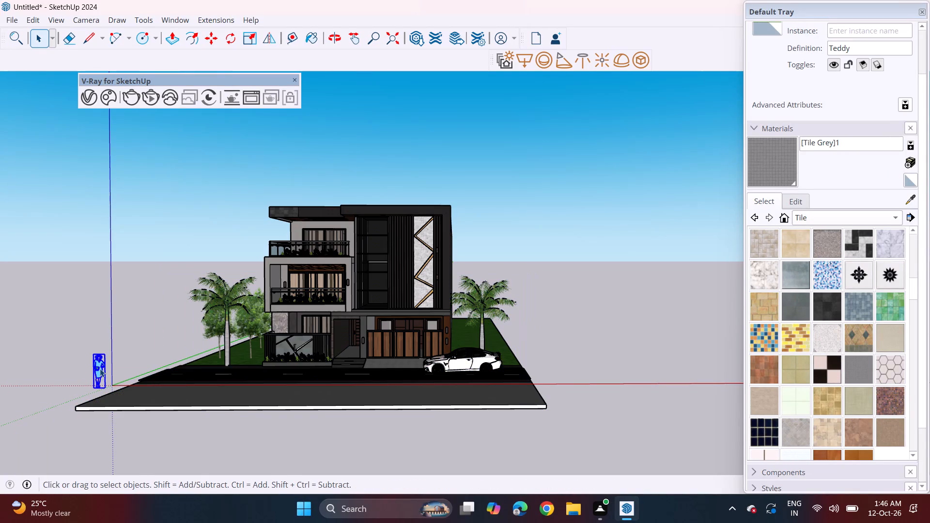
pyautogui.press('Delete')
# Copy the whole house plot sideways along the road so its front paving corner meets the original's far corner.
pyautogui.moveTo(48, 117); pyautogui.dragTo(316, 433)
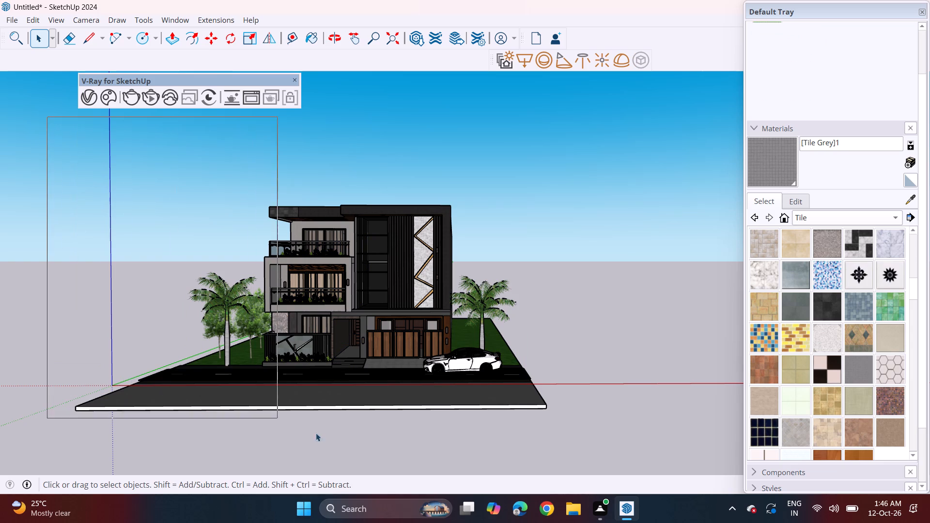
pyautogui.moveTo(316, 433); pyautogui.dragTo(587, 435)
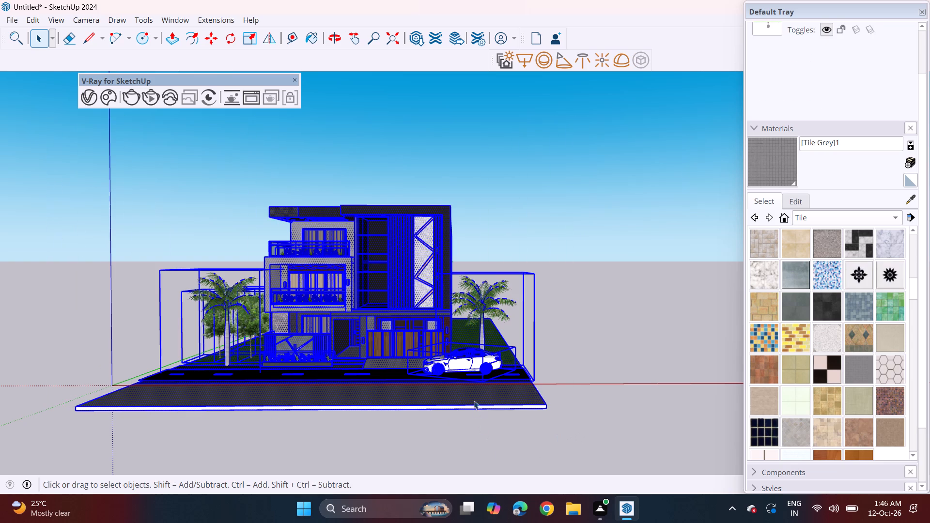
pyautogui.press('m')
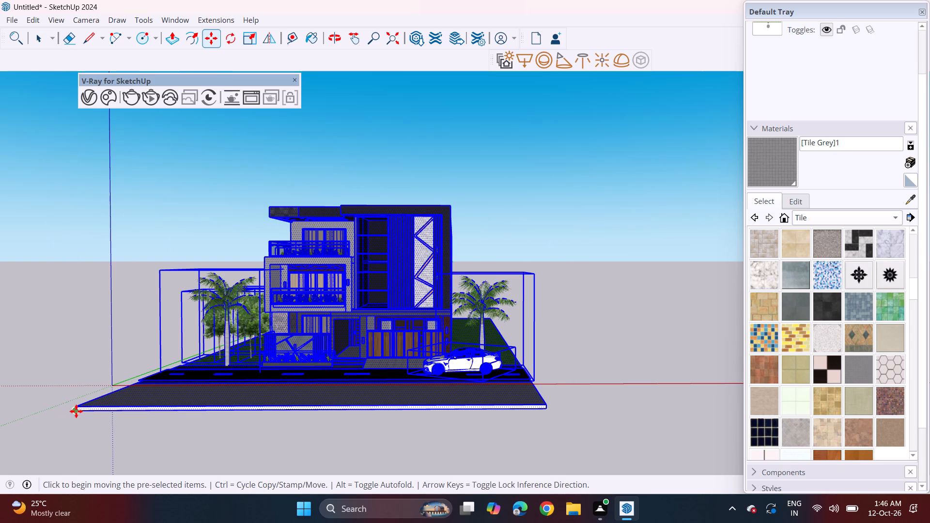
pyautogui.click(77, 411)
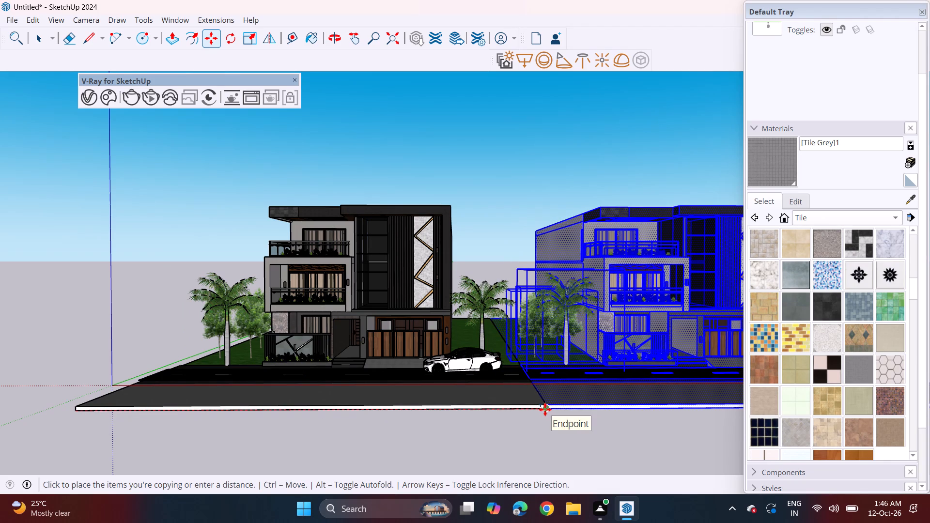
pyautogui.click(545, 409)
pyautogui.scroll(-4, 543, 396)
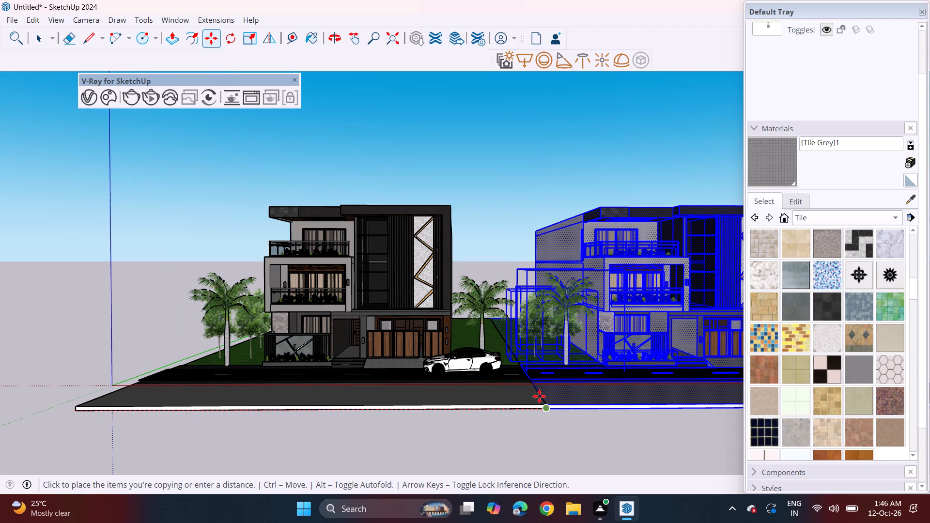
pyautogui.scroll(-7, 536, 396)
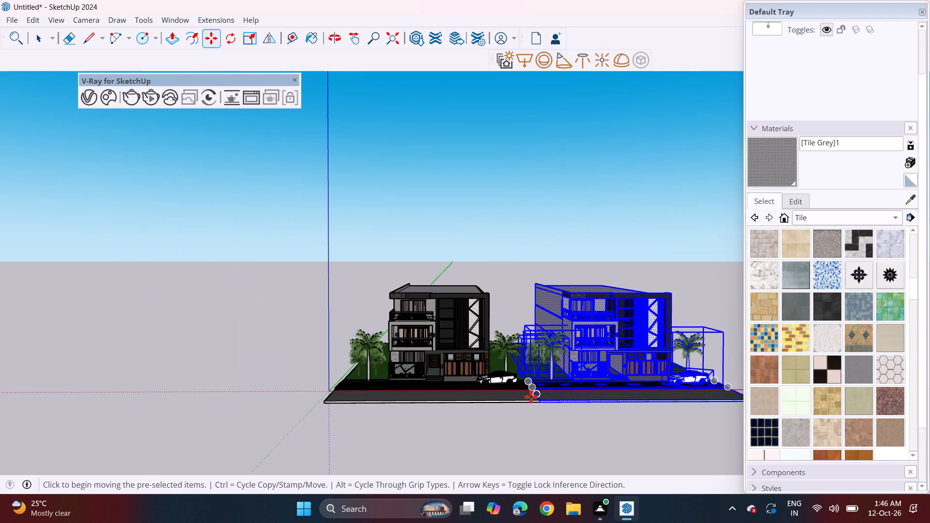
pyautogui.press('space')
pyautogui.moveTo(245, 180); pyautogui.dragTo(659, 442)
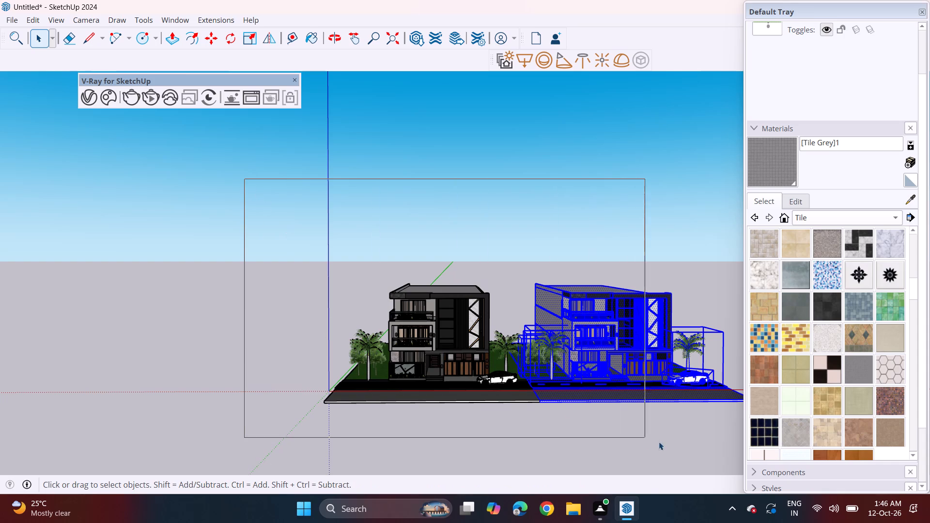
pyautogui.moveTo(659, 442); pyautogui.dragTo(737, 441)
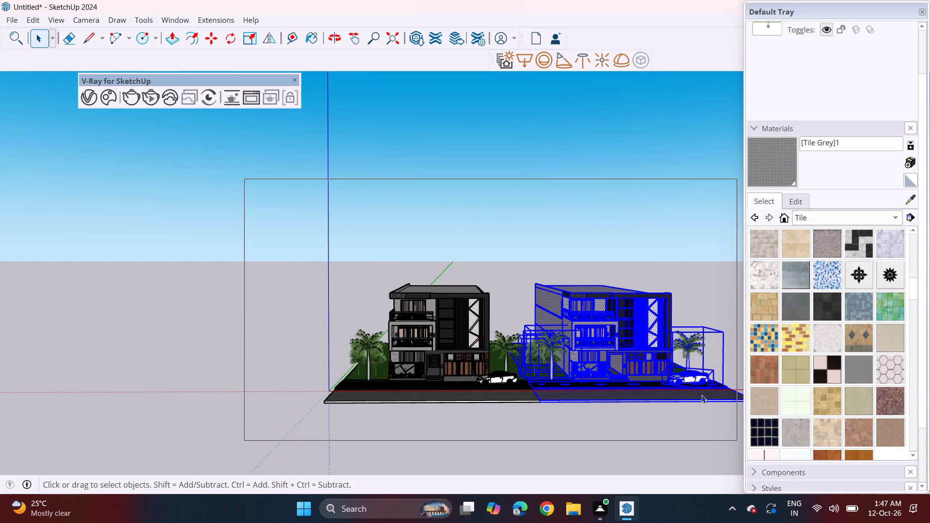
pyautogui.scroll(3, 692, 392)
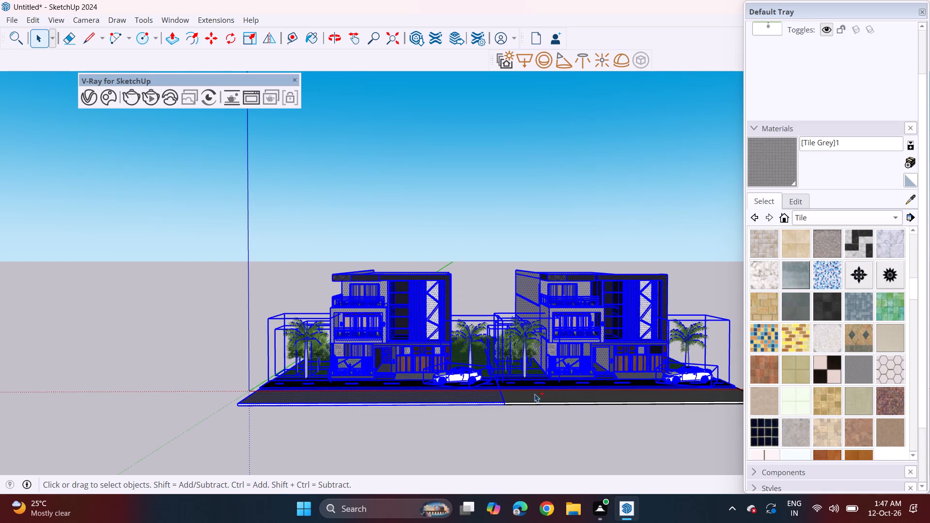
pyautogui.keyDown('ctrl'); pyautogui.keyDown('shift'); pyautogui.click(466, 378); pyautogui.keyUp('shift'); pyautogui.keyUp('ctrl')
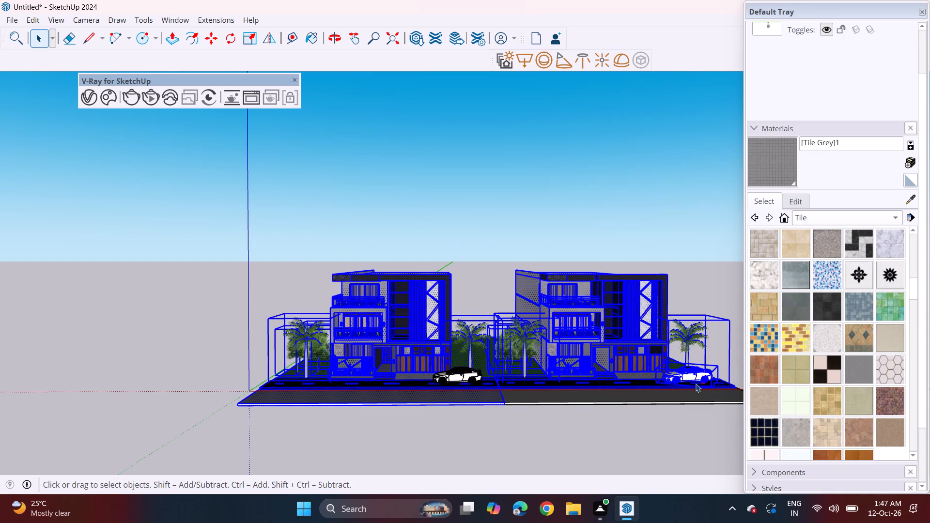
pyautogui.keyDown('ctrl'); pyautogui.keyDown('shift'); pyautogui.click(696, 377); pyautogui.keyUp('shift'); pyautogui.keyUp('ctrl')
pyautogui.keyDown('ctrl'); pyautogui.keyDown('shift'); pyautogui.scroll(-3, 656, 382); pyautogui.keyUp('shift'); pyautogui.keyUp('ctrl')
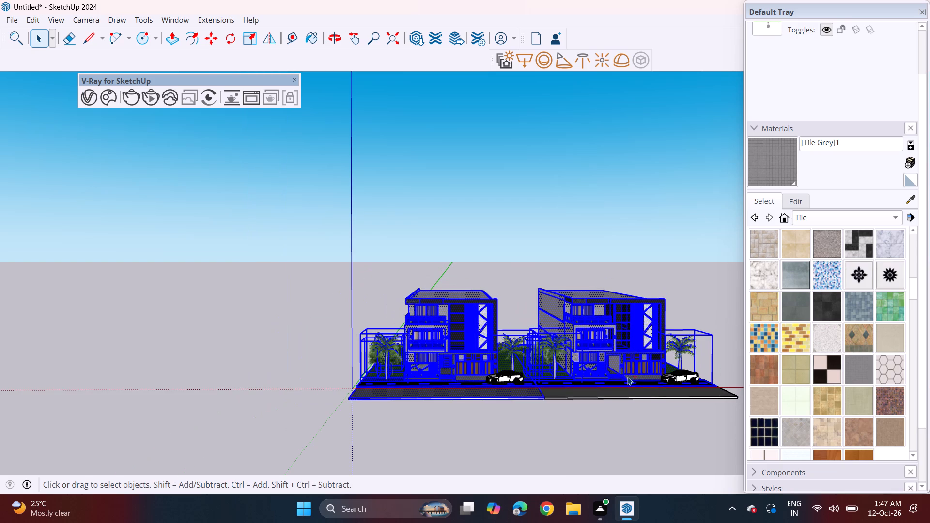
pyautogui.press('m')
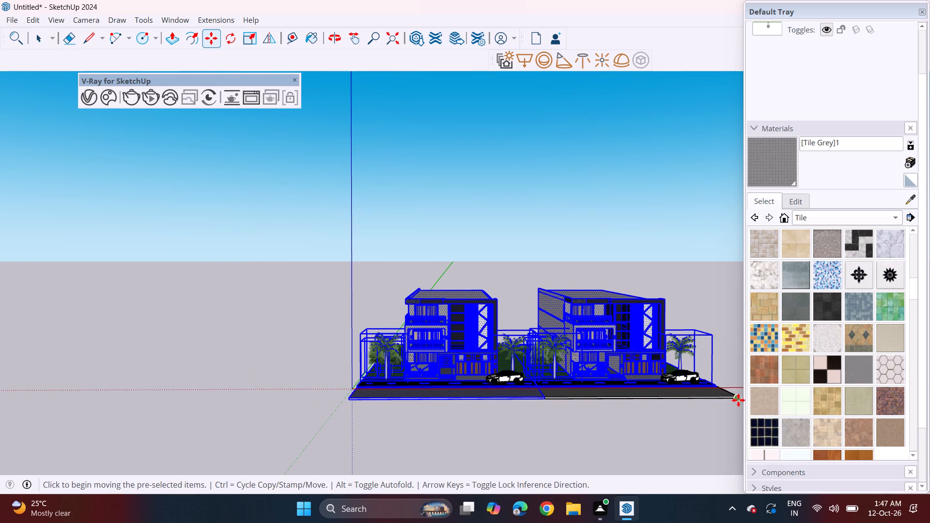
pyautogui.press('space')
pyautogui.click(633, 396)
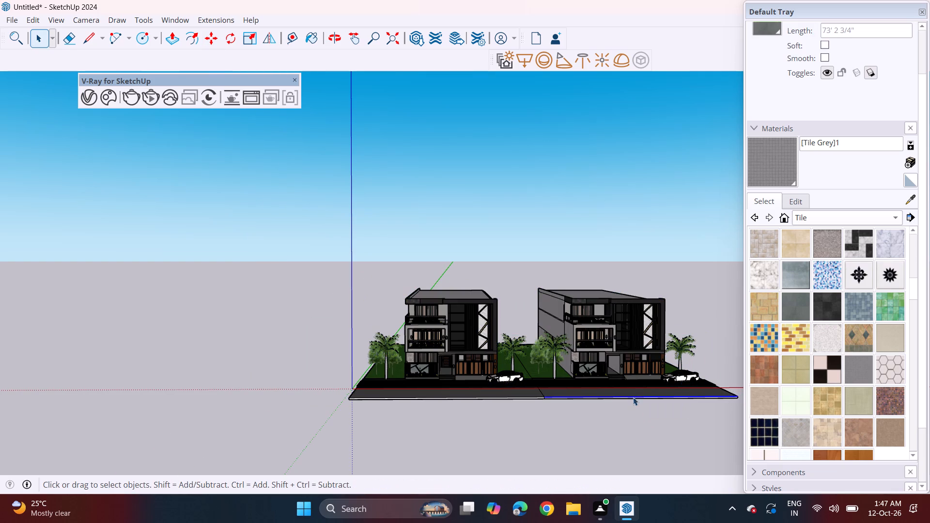
# Copy both house plots along the road so the copies' front paving corner meets the original plot's free front corner.
pyautogui.moveTo(258, 200); pyautogui.dragTo(744, 423)
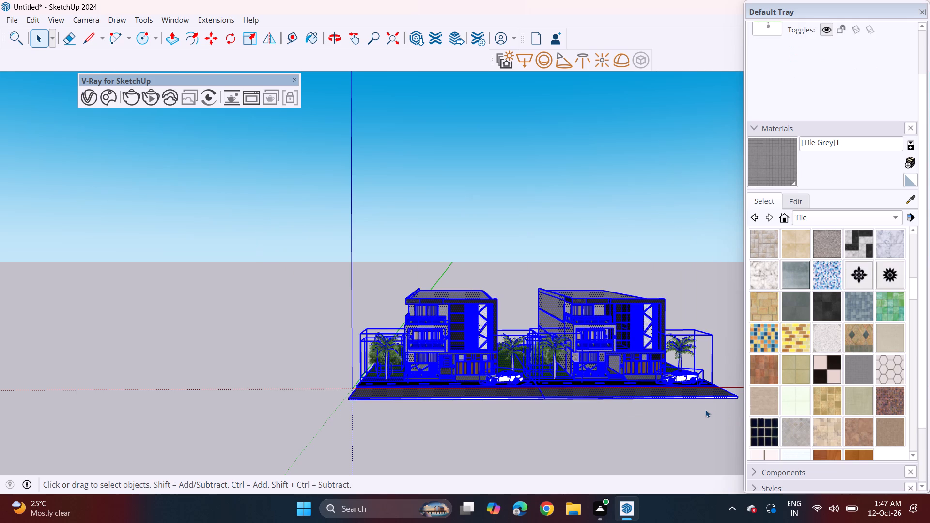
pyautogui.press('m')
pyautogui.click(738, 400)
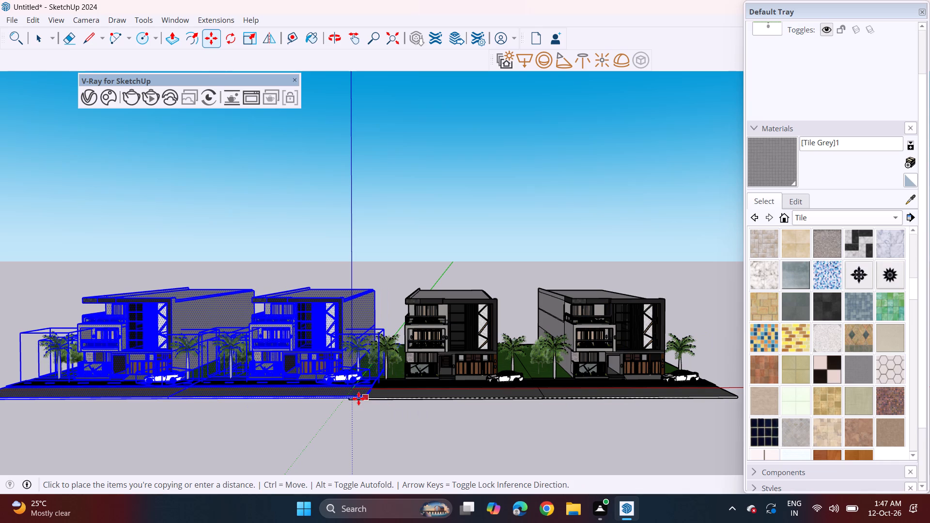
pyautogui.scroll(14, 345, 404)
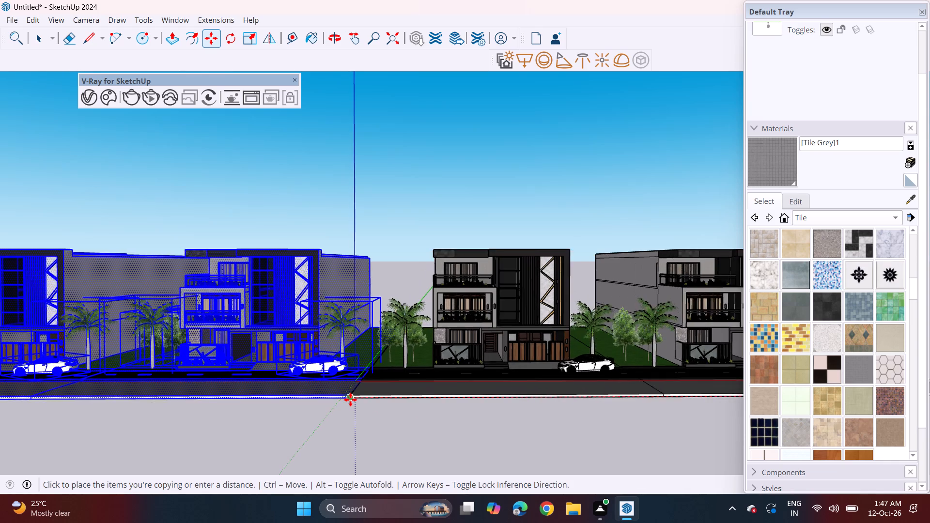
pyautogui.scroll(18, 350, 400)
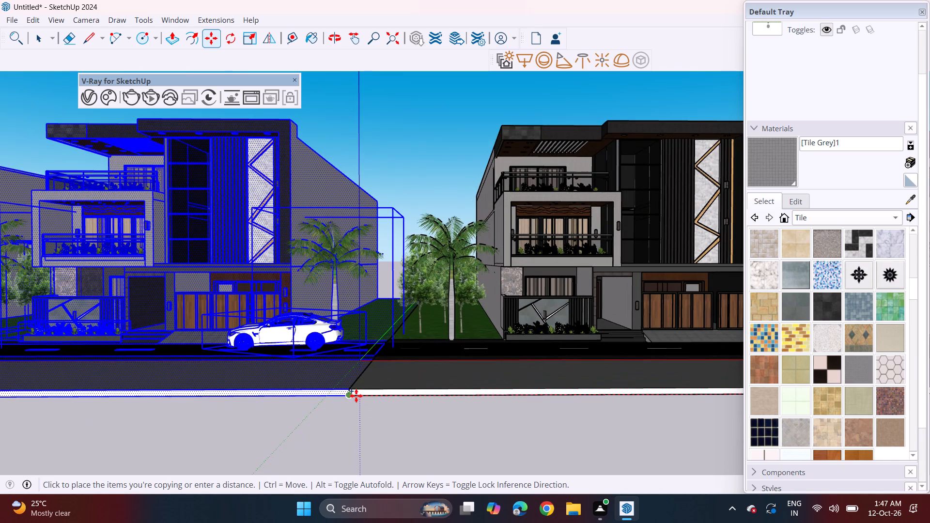
pyautogui.click(350, 398)
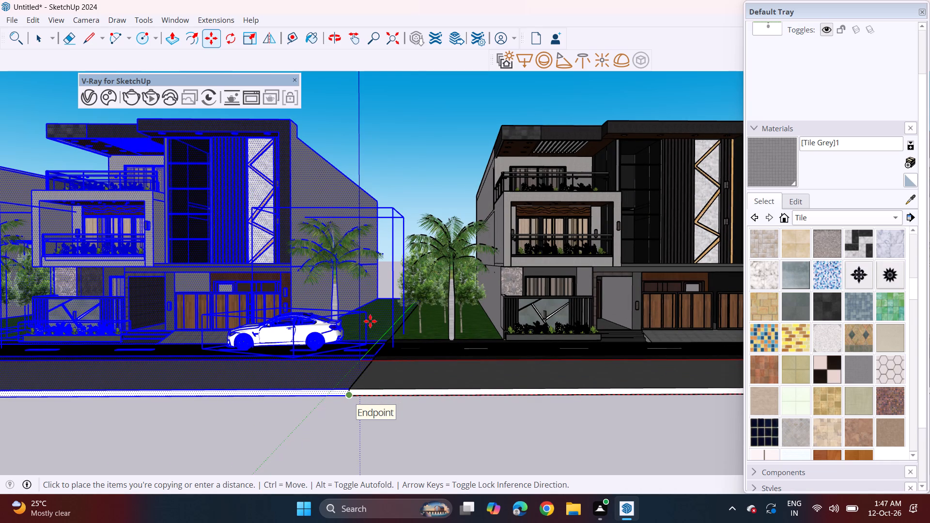
pyautogui.press('space')
pyautogui.click(409, 193)
pyautogui.click(409, 194)
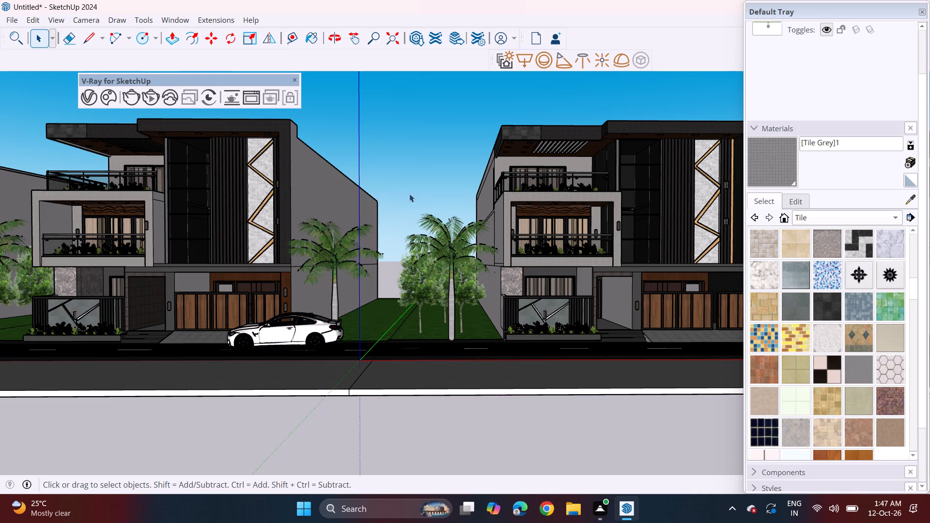
# Delete the duplicate cars in front of the three copied houses, keeping only the original house's car.
pyautogui.click(296, 343)
pyautogui.press('Delete')
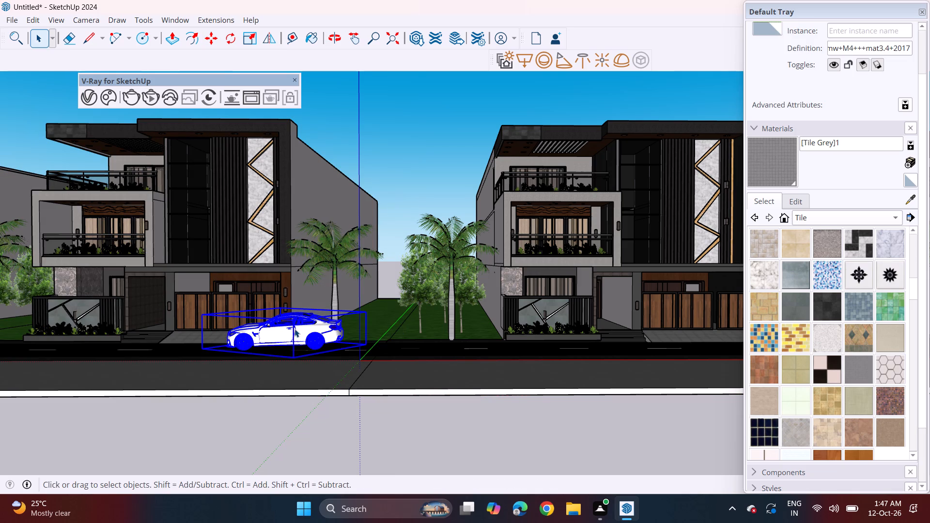
pyautogui.scroll(-10, 226, 336)
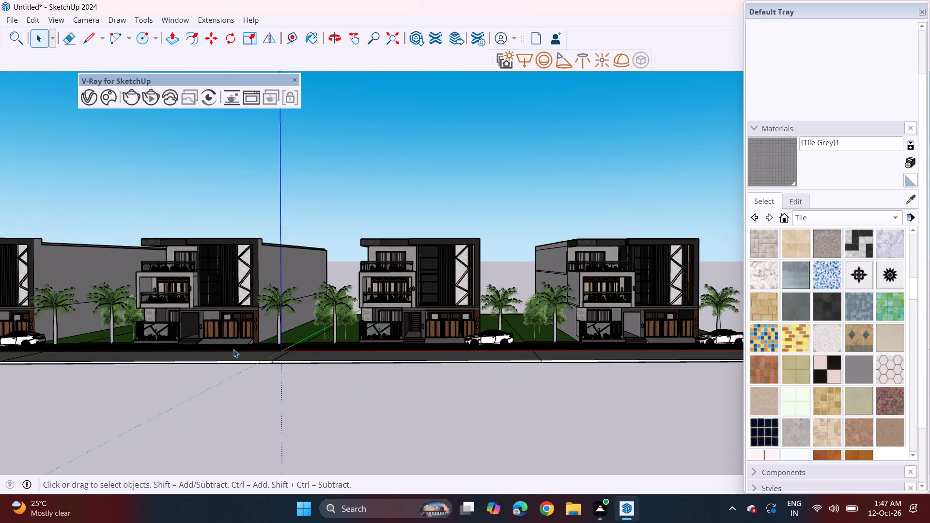
pyautogui.scroll(-2, 234, 352)
pyautogui.click(57, 343)
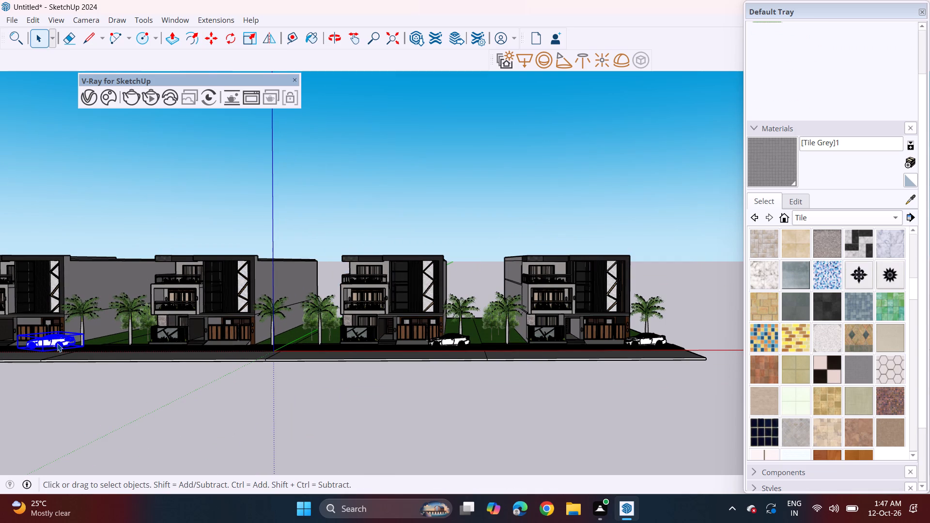
pyautogui.press('Delete')
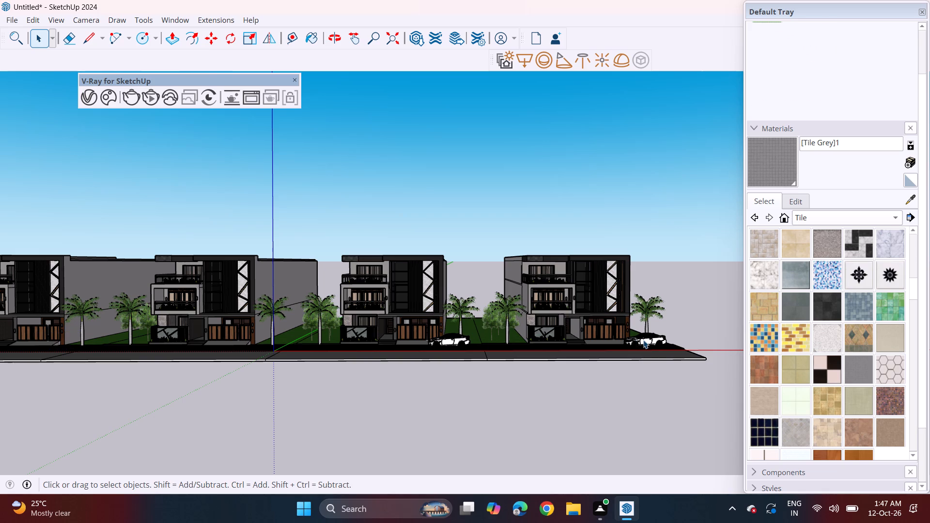
pyautogui.click(643, 340)
pyautogui.press('Delete')
# Copy the whole row of four house plots backwards so its front paving corner meets the first row's rear grass corner.
pyautogui.scroll(1, 400, 321)
pyautogui.scroll(-2, 397, 313)
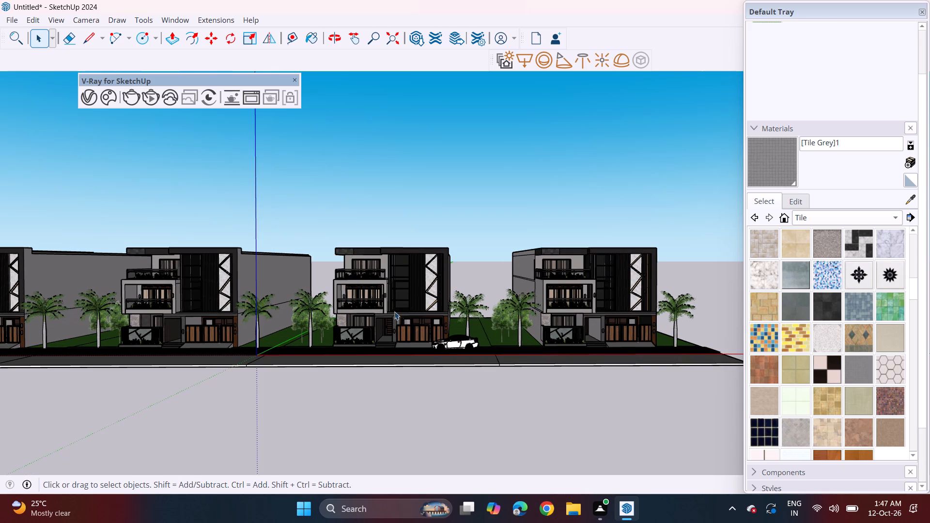
pyautogui.scroll(-6, 394, 311)
pyautogui.moveTo(58, 199); pyautogui.dragTo(238, 367)
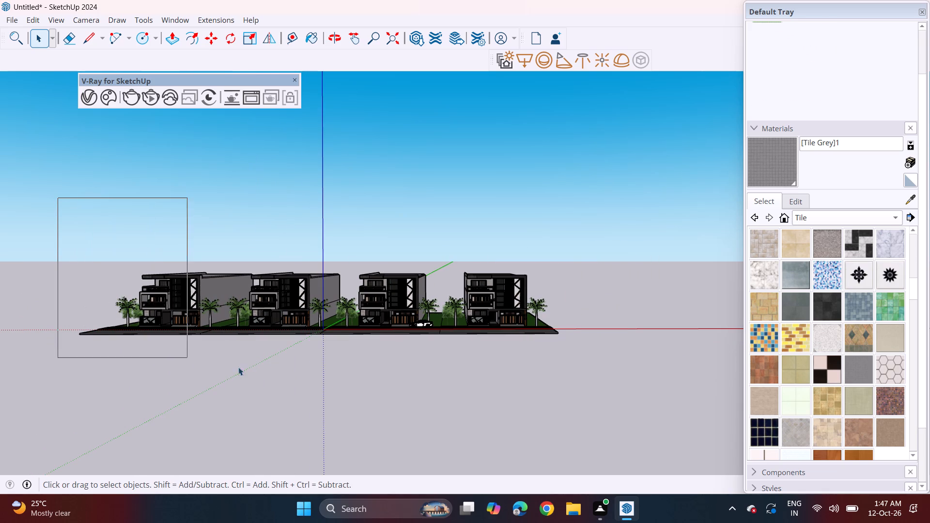
pyautogui.moveTo(238, 367); pyautogui.dragTo(574, 372)
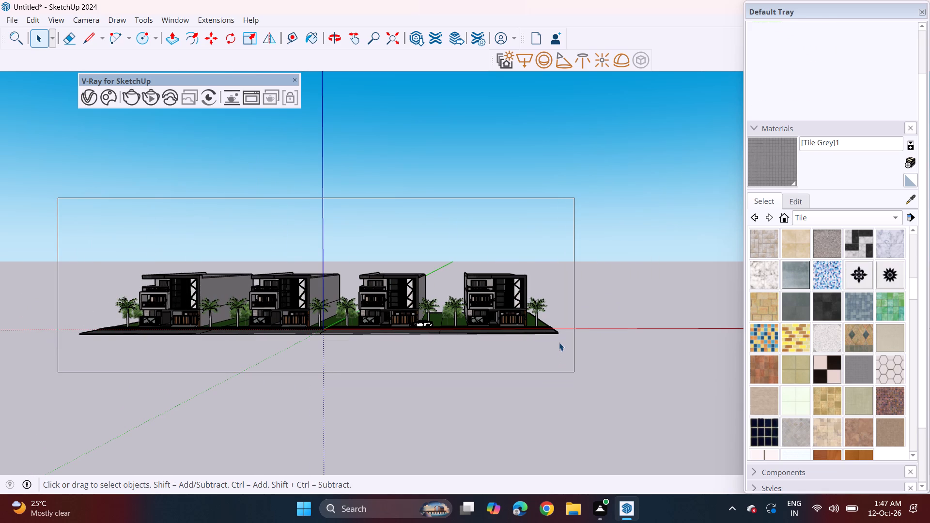
pyautogui.moveTo(563, 323); pyautogui.dragTo(299, 376, button='middle')
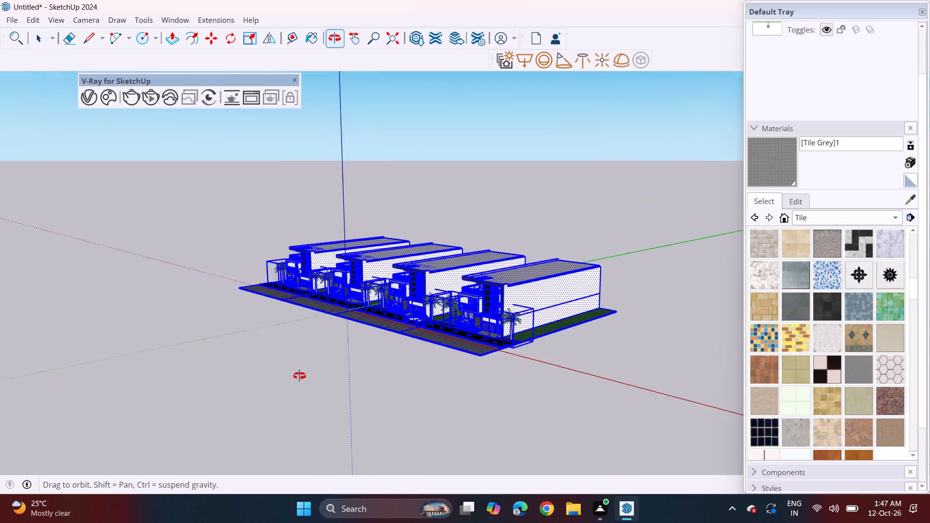
pyautogui.moveTo(299, 376); pyautogui.dragTo(269, 381, button='middle')
pyautogui.scroll(6, 508, 369)
pyautogui.scroll(7, 457, 361)
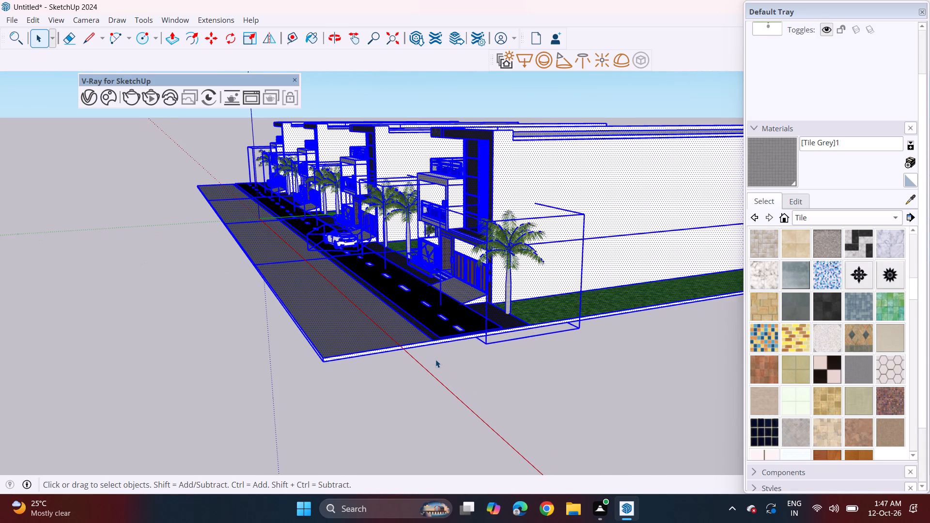
pyautogui.press('m')
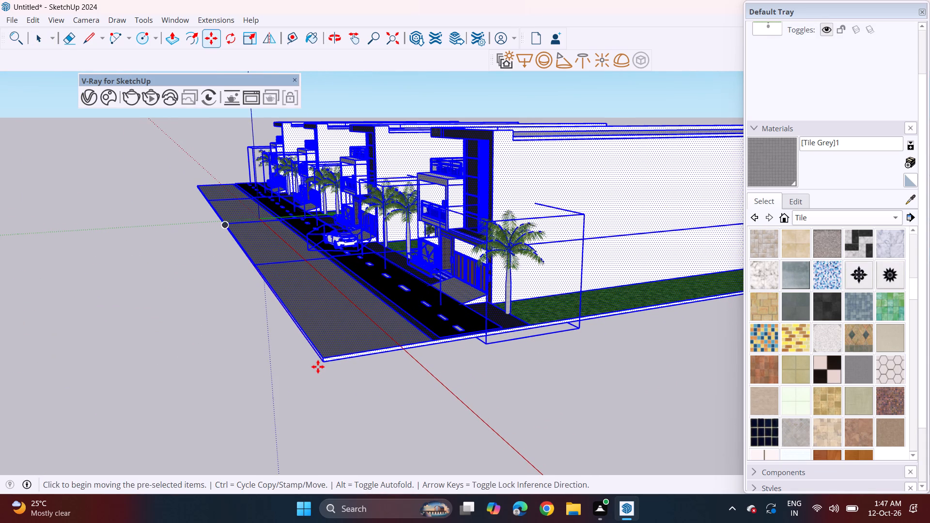
pyautogui.click(321, 365)
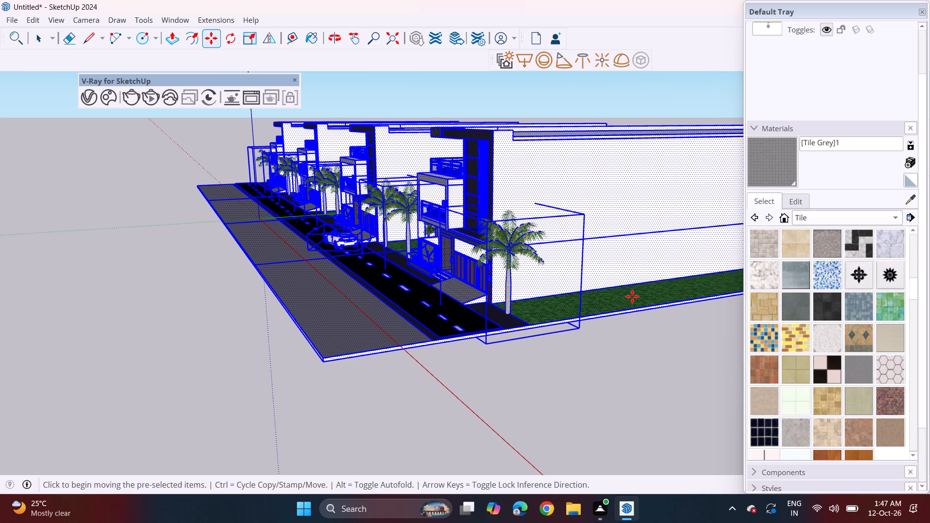
pyautogui.keyDown('shift'); pyautogui.moveTo(631, 292); pyautogui.dragTo(424, 292, button='middle'); pyautogui.keyUp('shift')
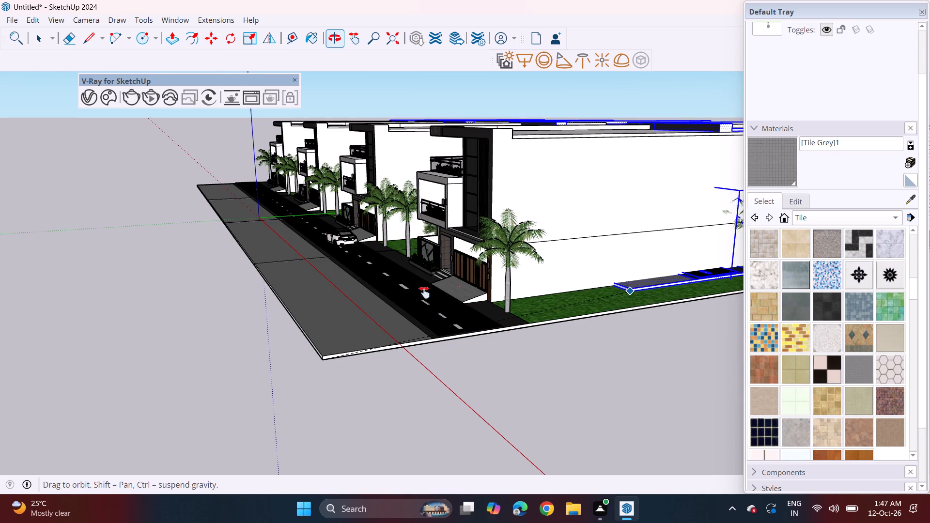
pyautogui.keyDown('shift'); pyautogui.moveTo(424, 292); pyautogui.dragTo(61, 330, button='middle'); pyautogui.keyUp('shift')
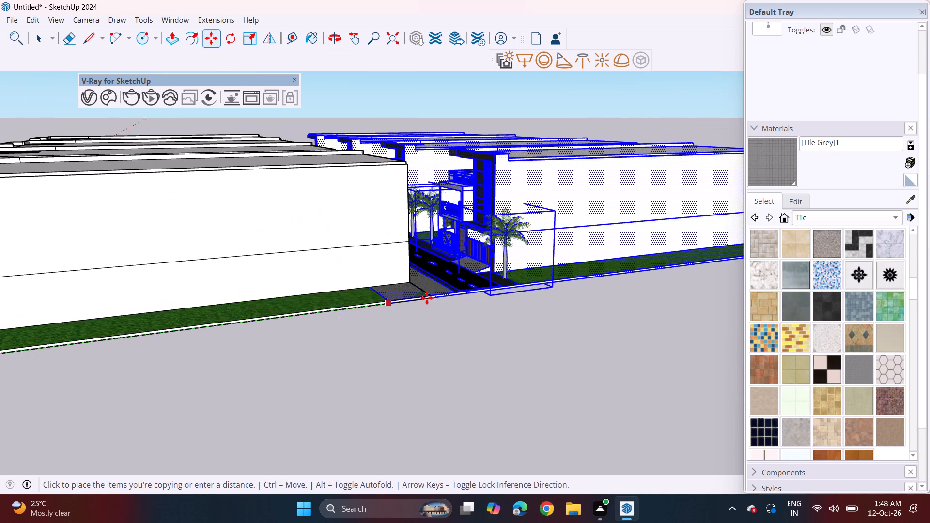
pyautogui.click(433, 297)
pyautogui.moveTo(257, 315); pyautogui.dragTo(465, 305, button='middle')
pyautogui.moveTo(258, 313); pyautogui.dragTo(480, 283, button='middle')
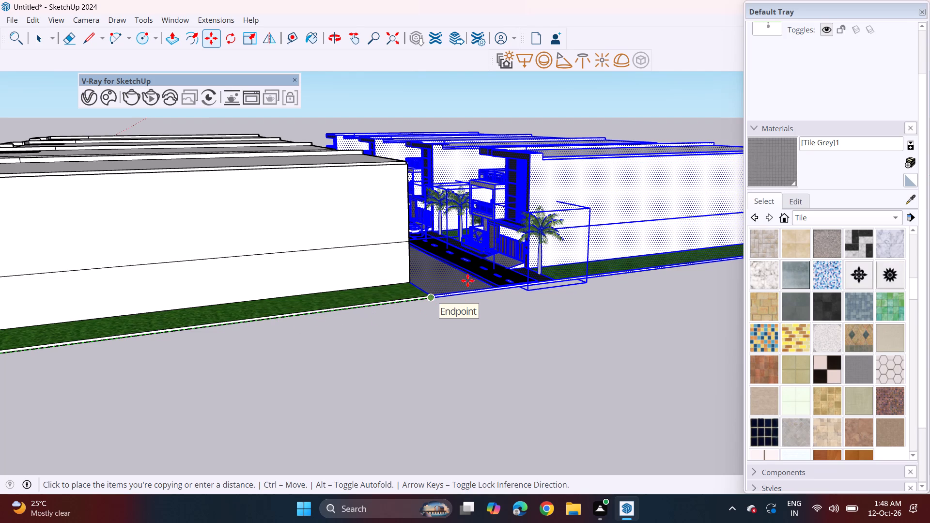
pyautogui.press('space')
pyautogui.click(403, 338)
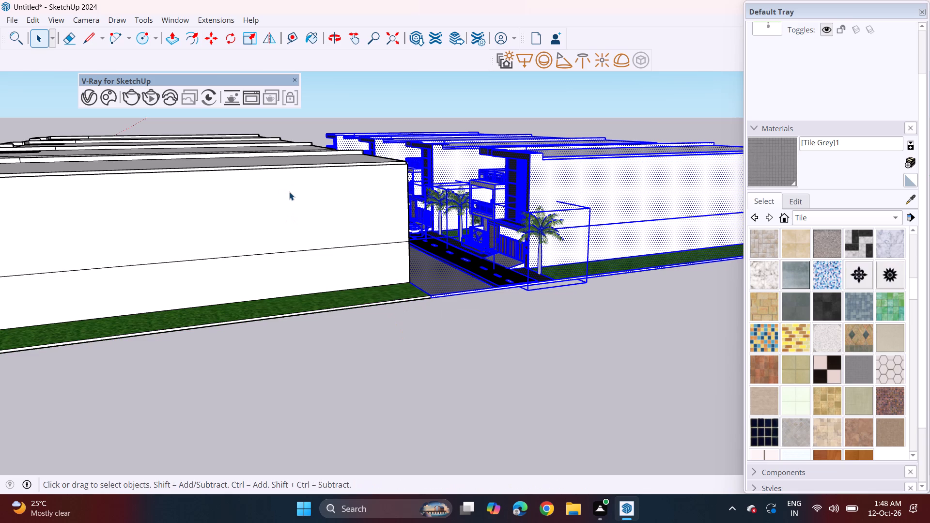
pyautogui.click(332, 386)
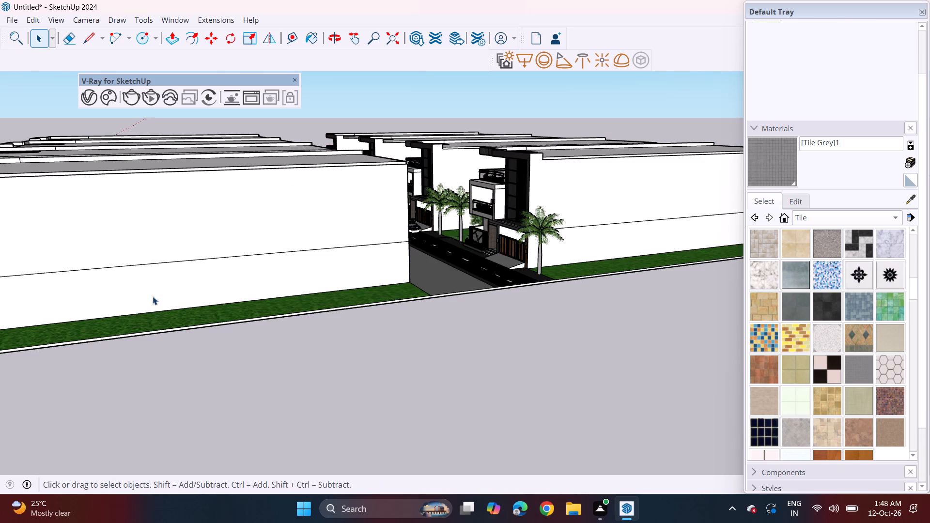
# Examine the street view of the original house's front facade with its parked car and surrounding trees and houses.
pyautogui.moveTo(152, 294); pyautogui.dragTo(480, 272, button='middle')
pyautogui.moveTo(421, 275); pyautogui.dragTo(410, 252, button='middle')
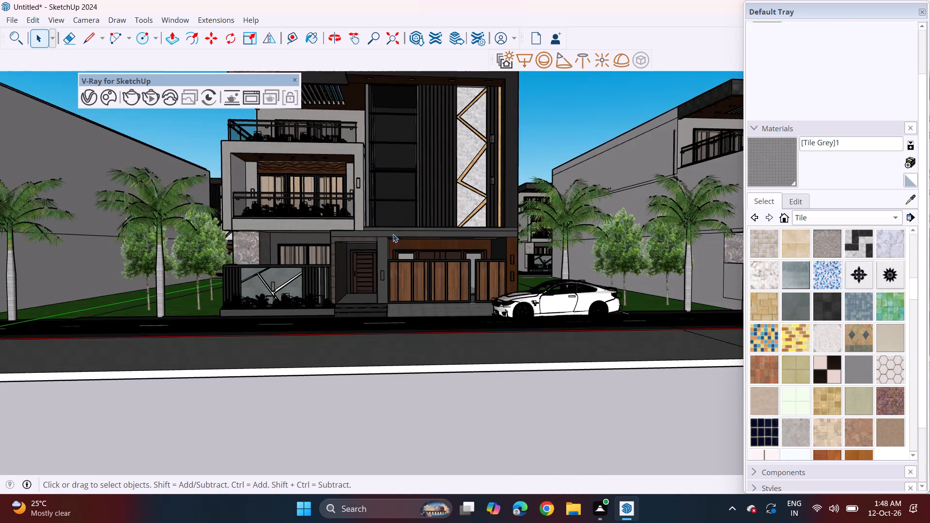
pyautogui.keyDown('shift'); pyautogui.moveTo(393, 233); pyautogui.dragTo(421, 271, button='middle'); pyautogui.keyUp('shift')
pyautogui.scroll(1, 408, 256)
pyautogui.keyDown('shift'); pyautogui.moveTo(408, 255); pyautogui.dragTo(434, 293, button='middle'); pyautogui.keyUp('shift')
pyautogui.moveTo(428, 281); pyautogui.dragTo(416, 256, button='middle')
pyautogui.middleClick(416, 260)
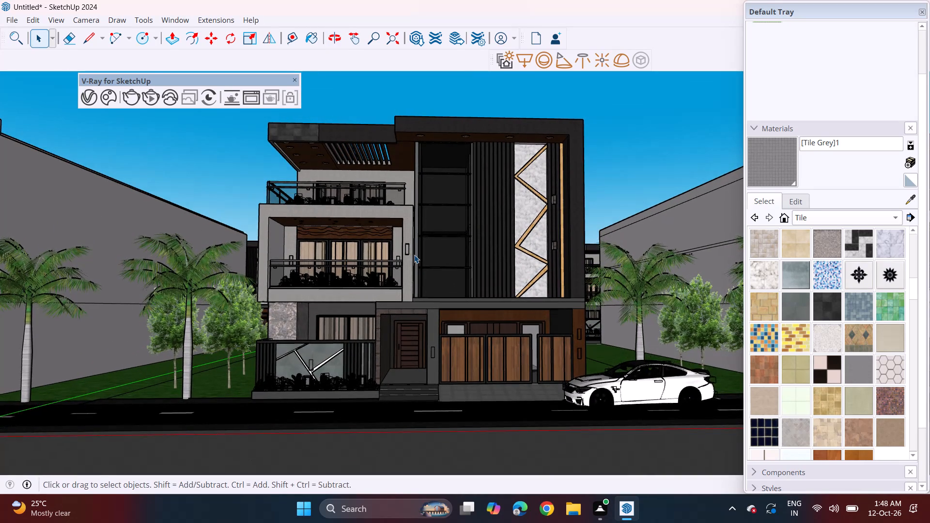
pyautogui.scroll(2, 414, 253)
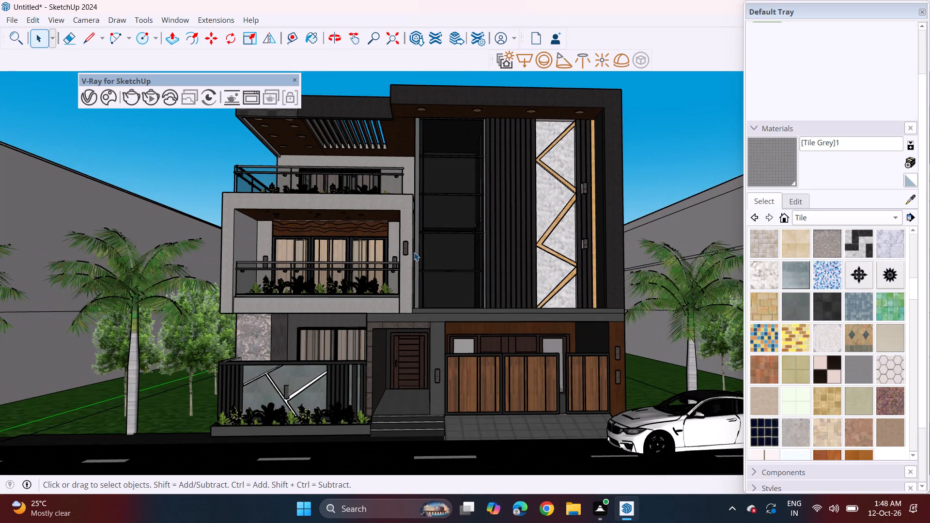
pyautogui.scroll(-1, 414, 252)
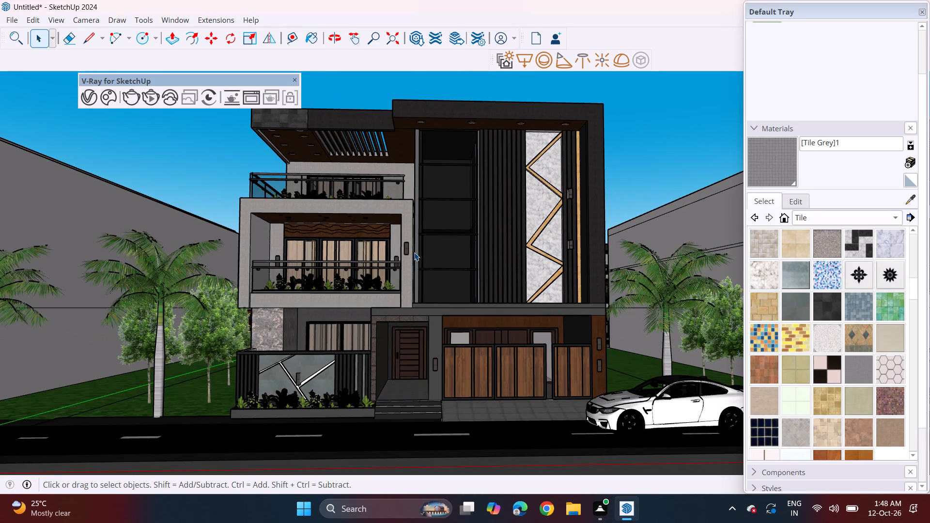
# Save the untitled model in Documents as a SketchUp Models file named "classic elevation".
pyautogui.click(12, 13)
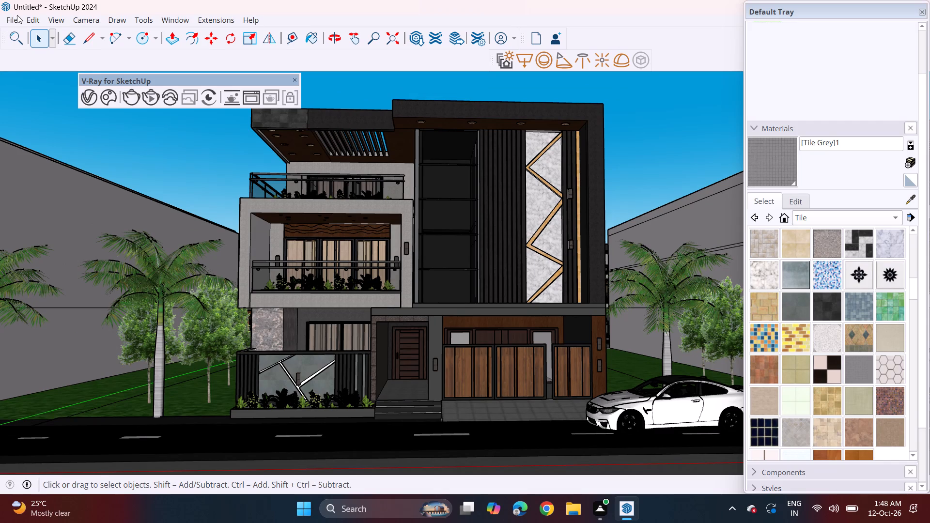
pyautogui.click(11, 20)
pyautogui.click(51, 96)
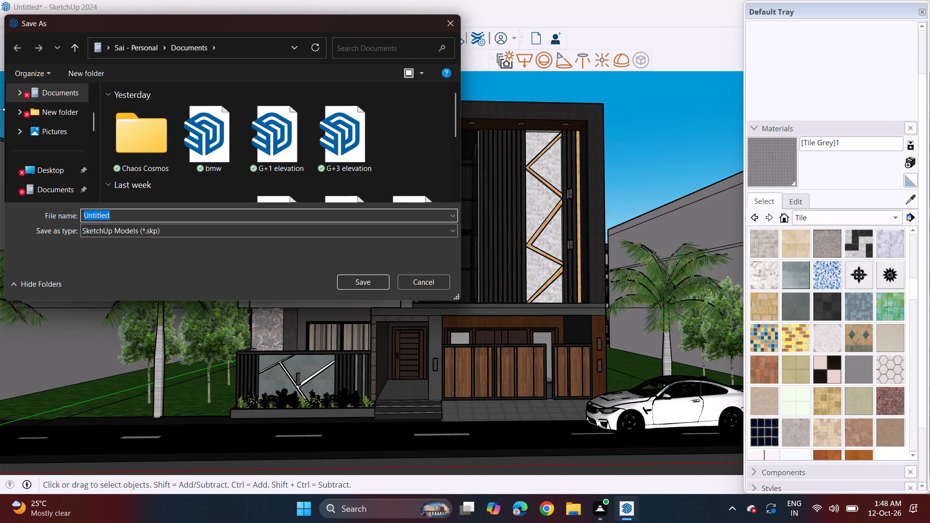
pyautogui.press('BackSpace')
pyautogui.hotkey('shift', 'g')
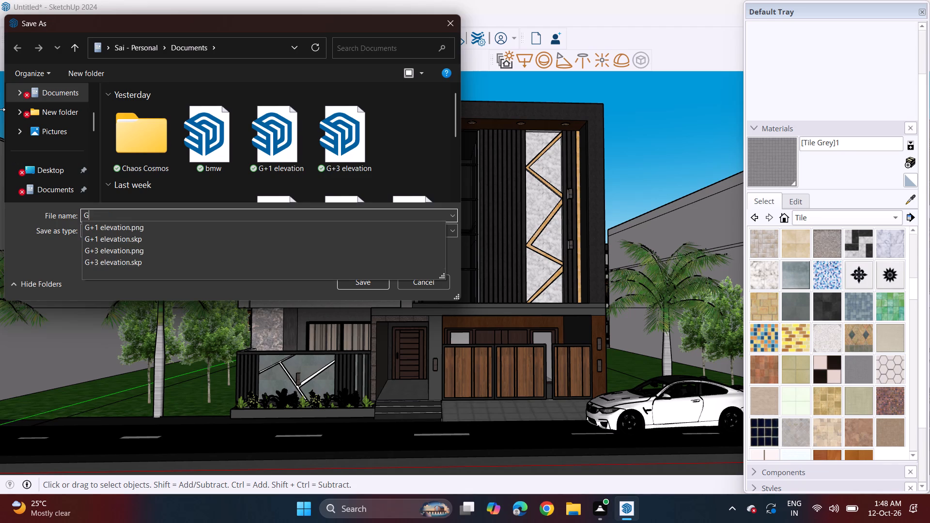
pyautogui.hotkey('shift', '+')
pyautogui.press('BackSpace')
pyautogui.press('BackSpace')
pyautogui.press('BackSpace')
pyautogui.write('classic')
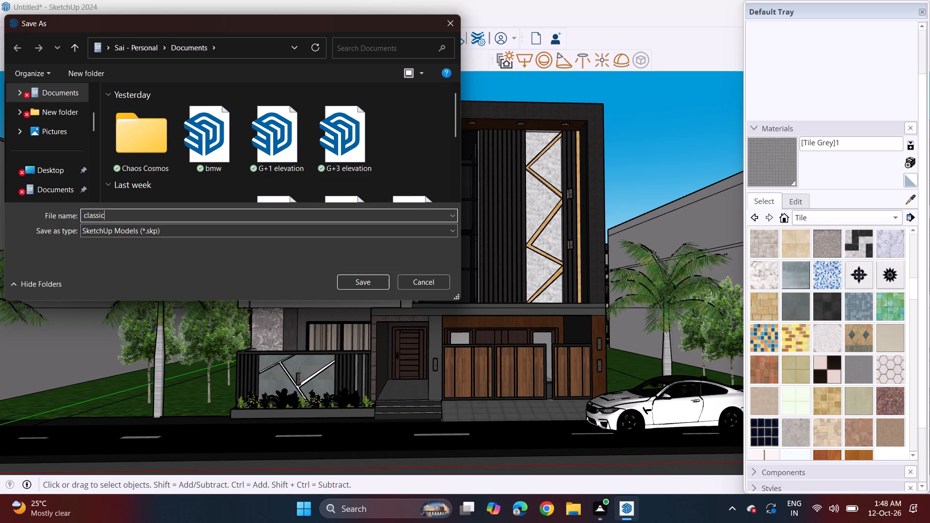
pyautogui.press('space')
pyautogui.write('elavtaion')
pyautogui.press('BackSpace')
pyautogui.press('BackSpace')
pyautogui.press('BackSpace')
pyautogui.press('BackSpace')
pyautogui.press('BackSpace')
pyautogui.press('BackSpace')
pyautogui.press('BackSpace')
pyautogui.write('elavtion')
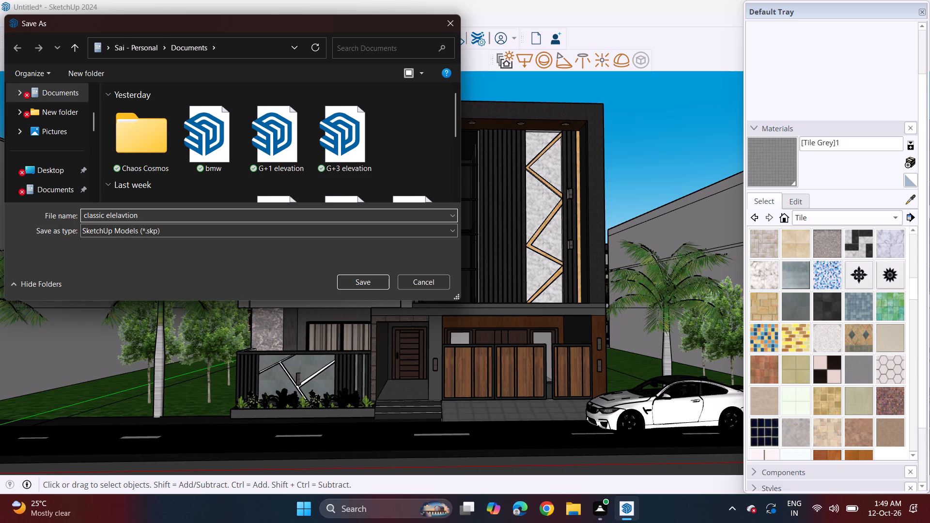
pyautogui.press('BackSpace')
pyautogui.press('BackSpace')
pyautogui.press('BackSpace')
pyautogui.press('BackSpace')
pyautogui.press('BackSpace')
pyautogui.press('BackSpace')
pyautogui.press('BackSpace')
pyautogui.write('vation')
pyautogui.click(367, 285)
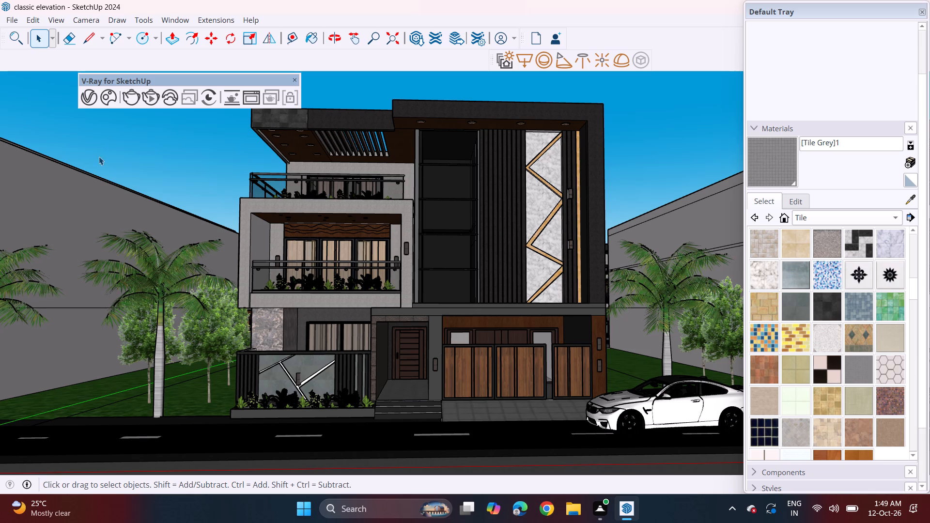
# Export the street-front view of the house as a PNG 2D graphic named "classic elevation" in Documents.
pyautogui.click(9, 16)
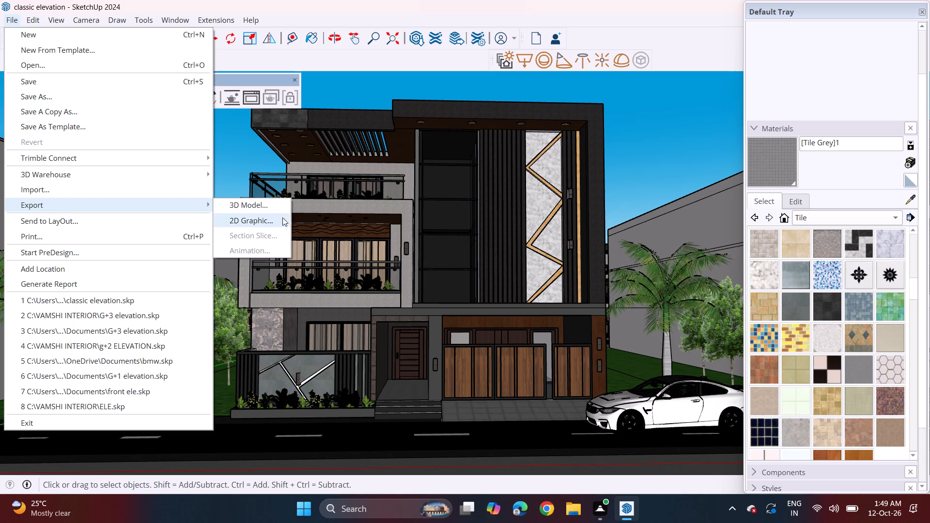
pyautogui.click(271, 219)
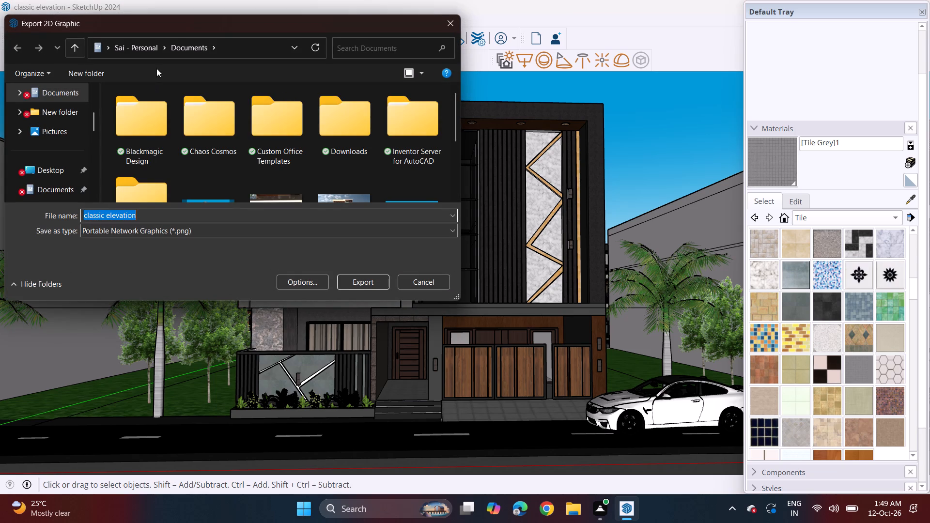
pyautogui.click(358, 285)
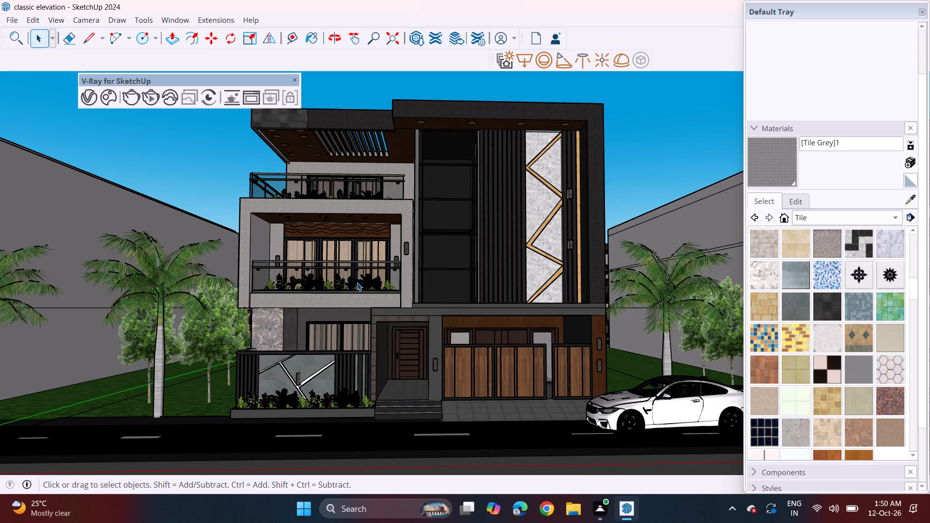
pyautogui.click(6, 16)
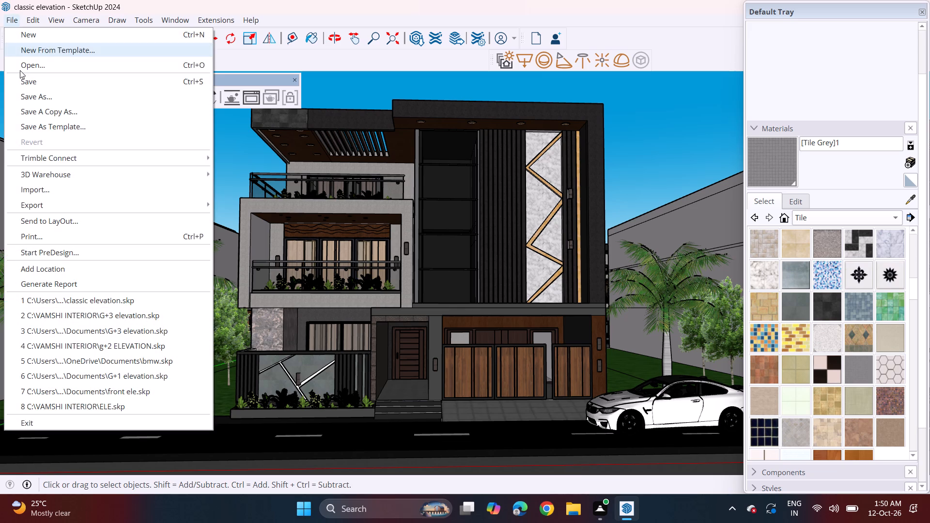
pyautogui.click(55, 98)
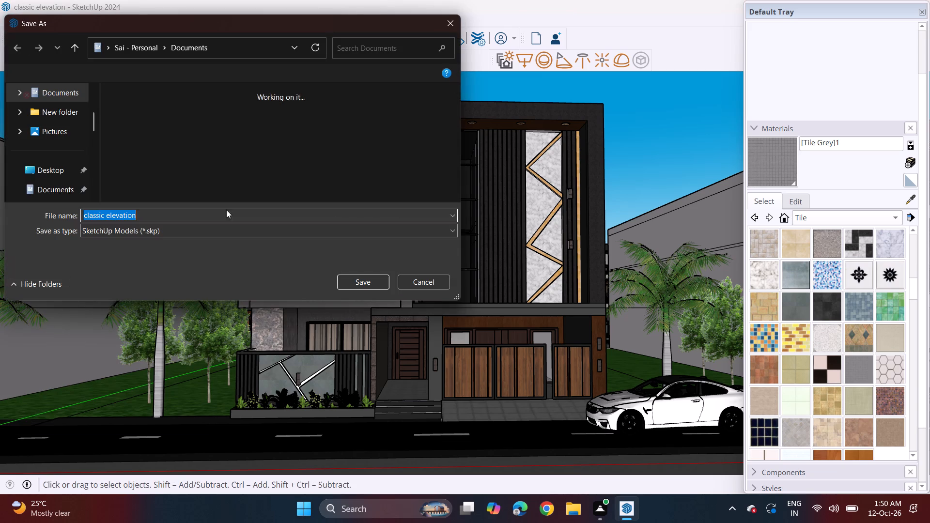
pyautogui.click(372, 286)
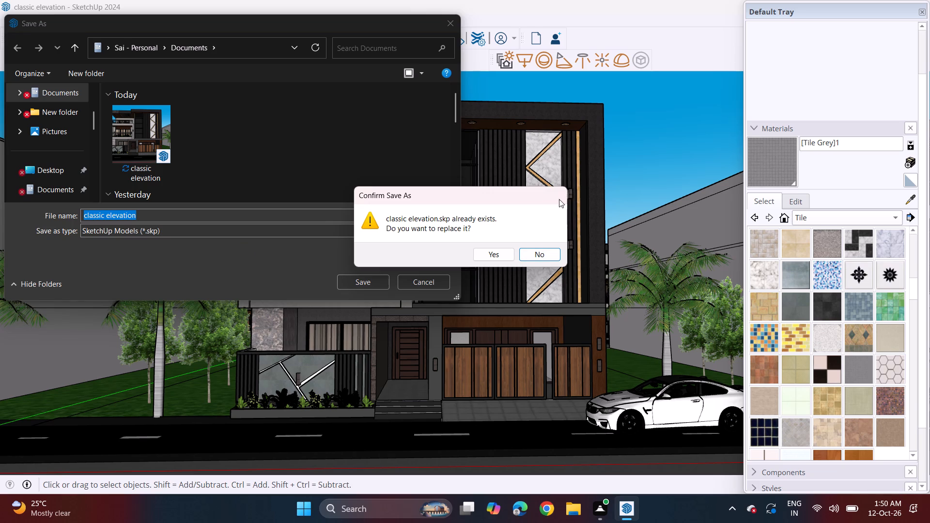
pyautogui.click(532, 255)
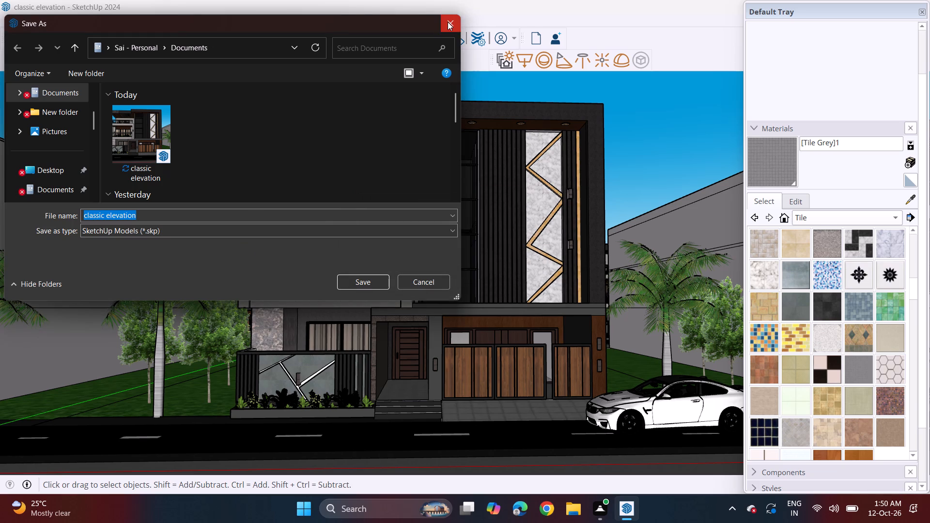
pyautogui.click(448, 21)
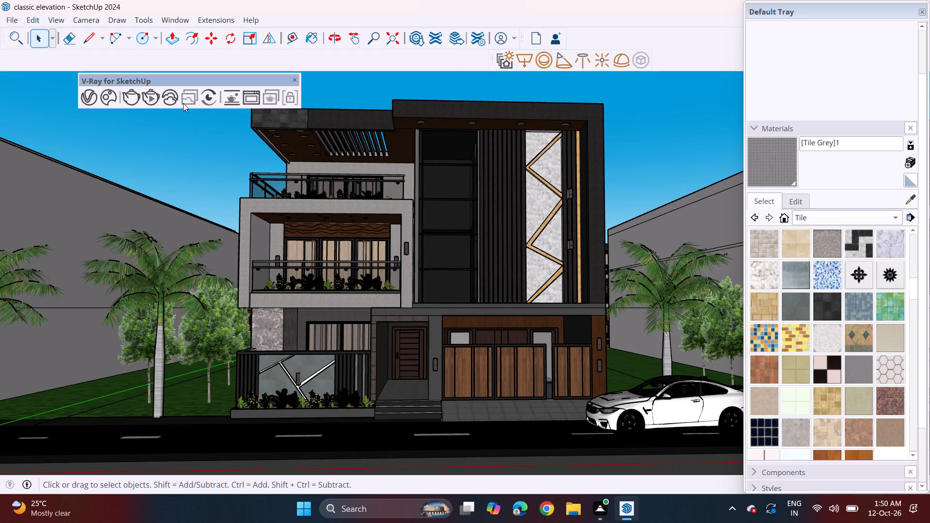
# Start a non-interactive V-Ray render of the street-front view of the house.
pyautogui.click(134, 97)
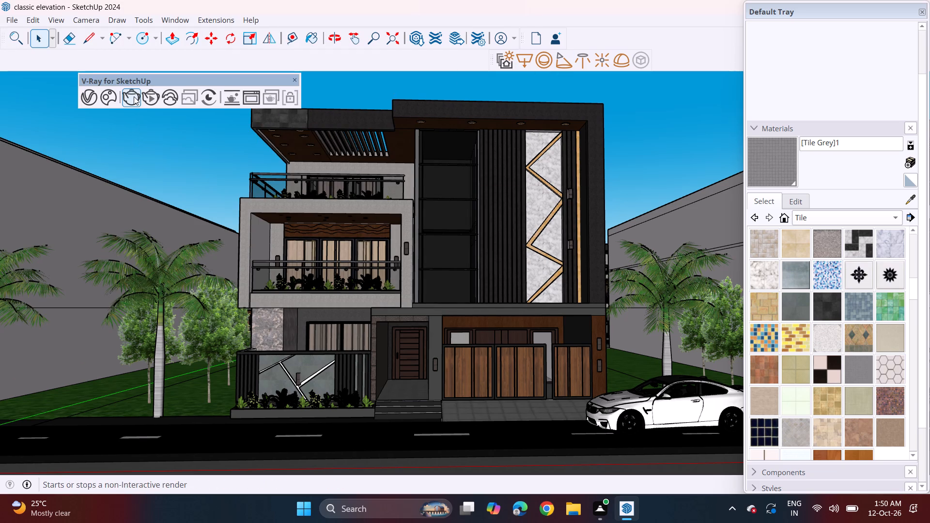